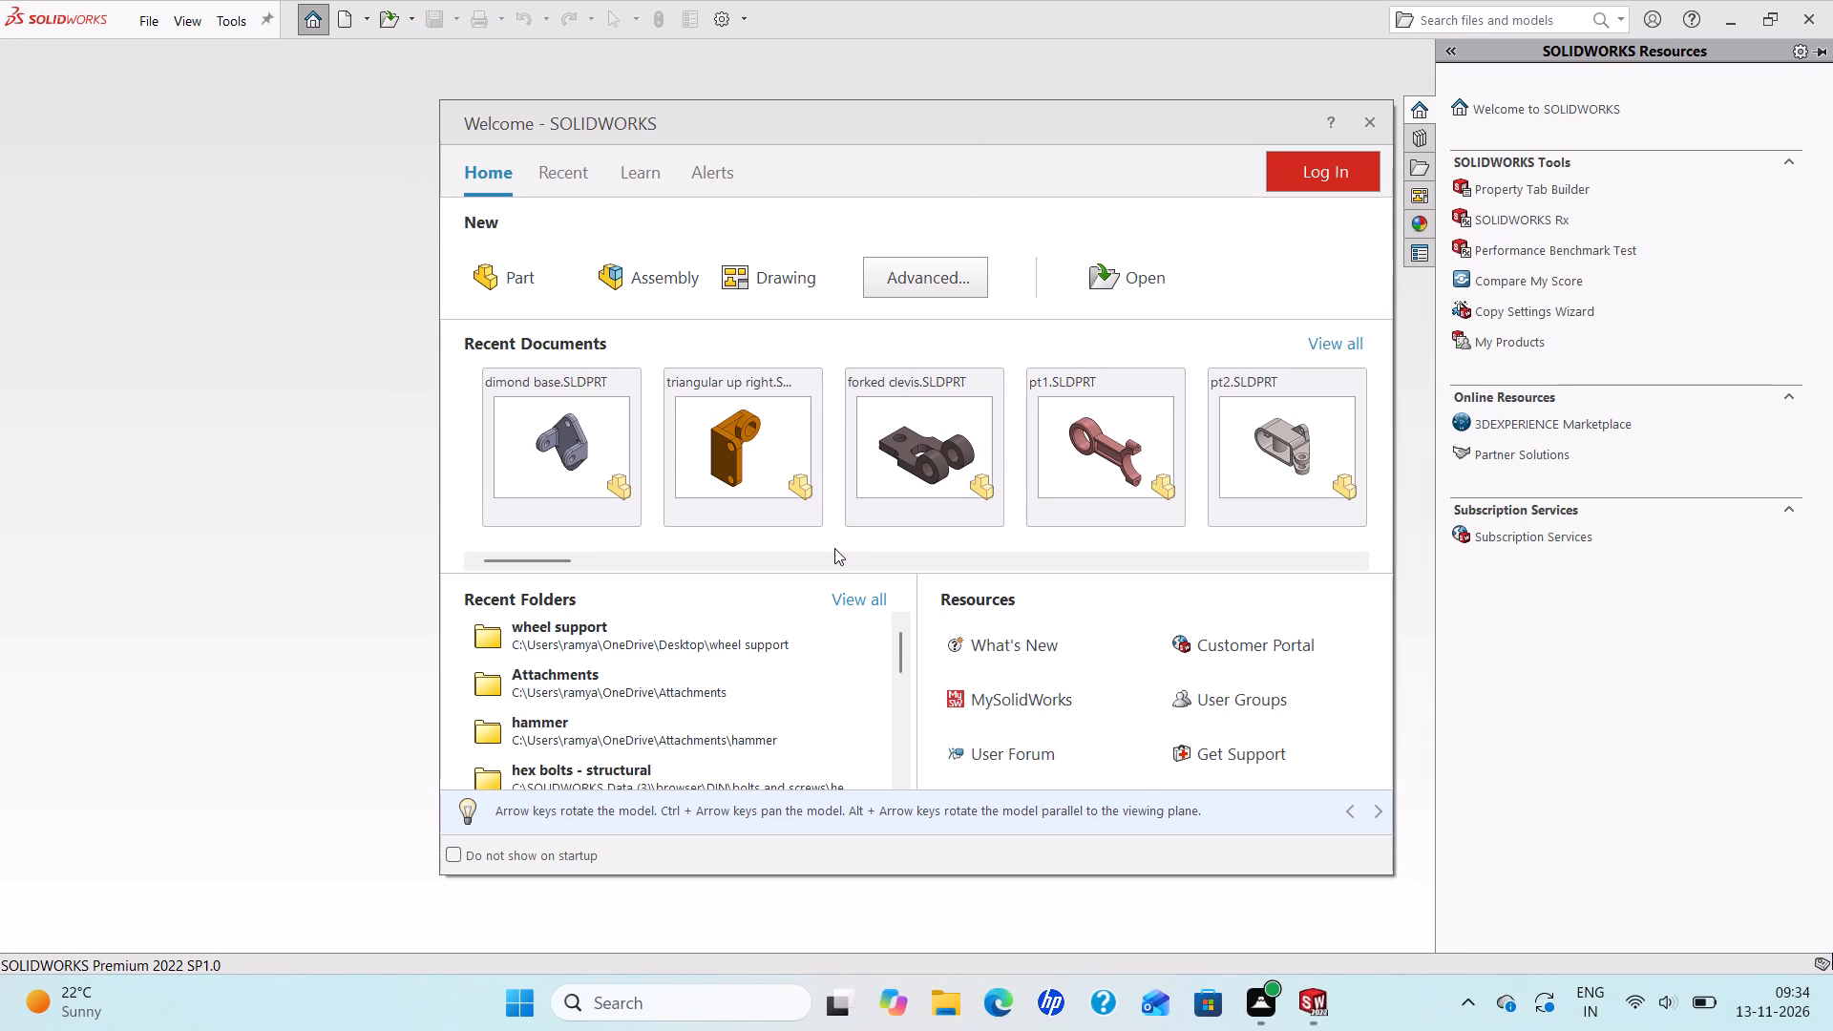
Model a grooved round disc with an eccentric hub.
Create a new part document.
click(520, 266)
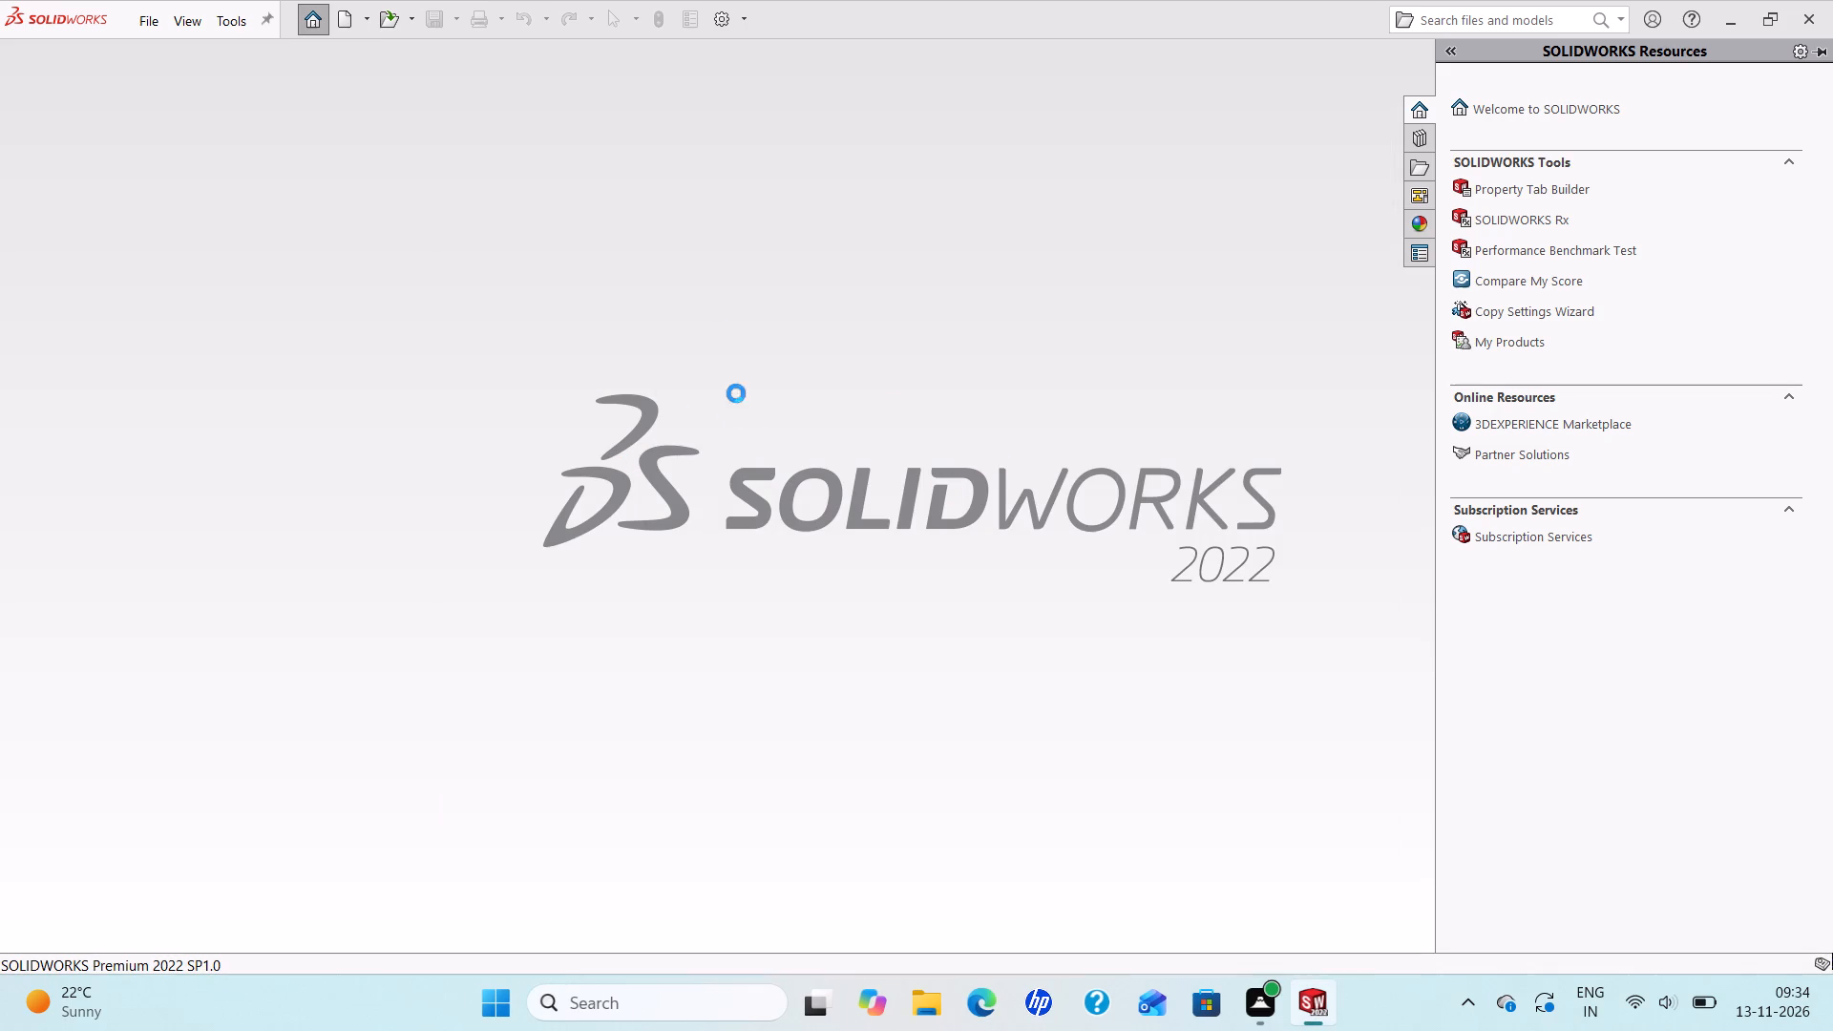
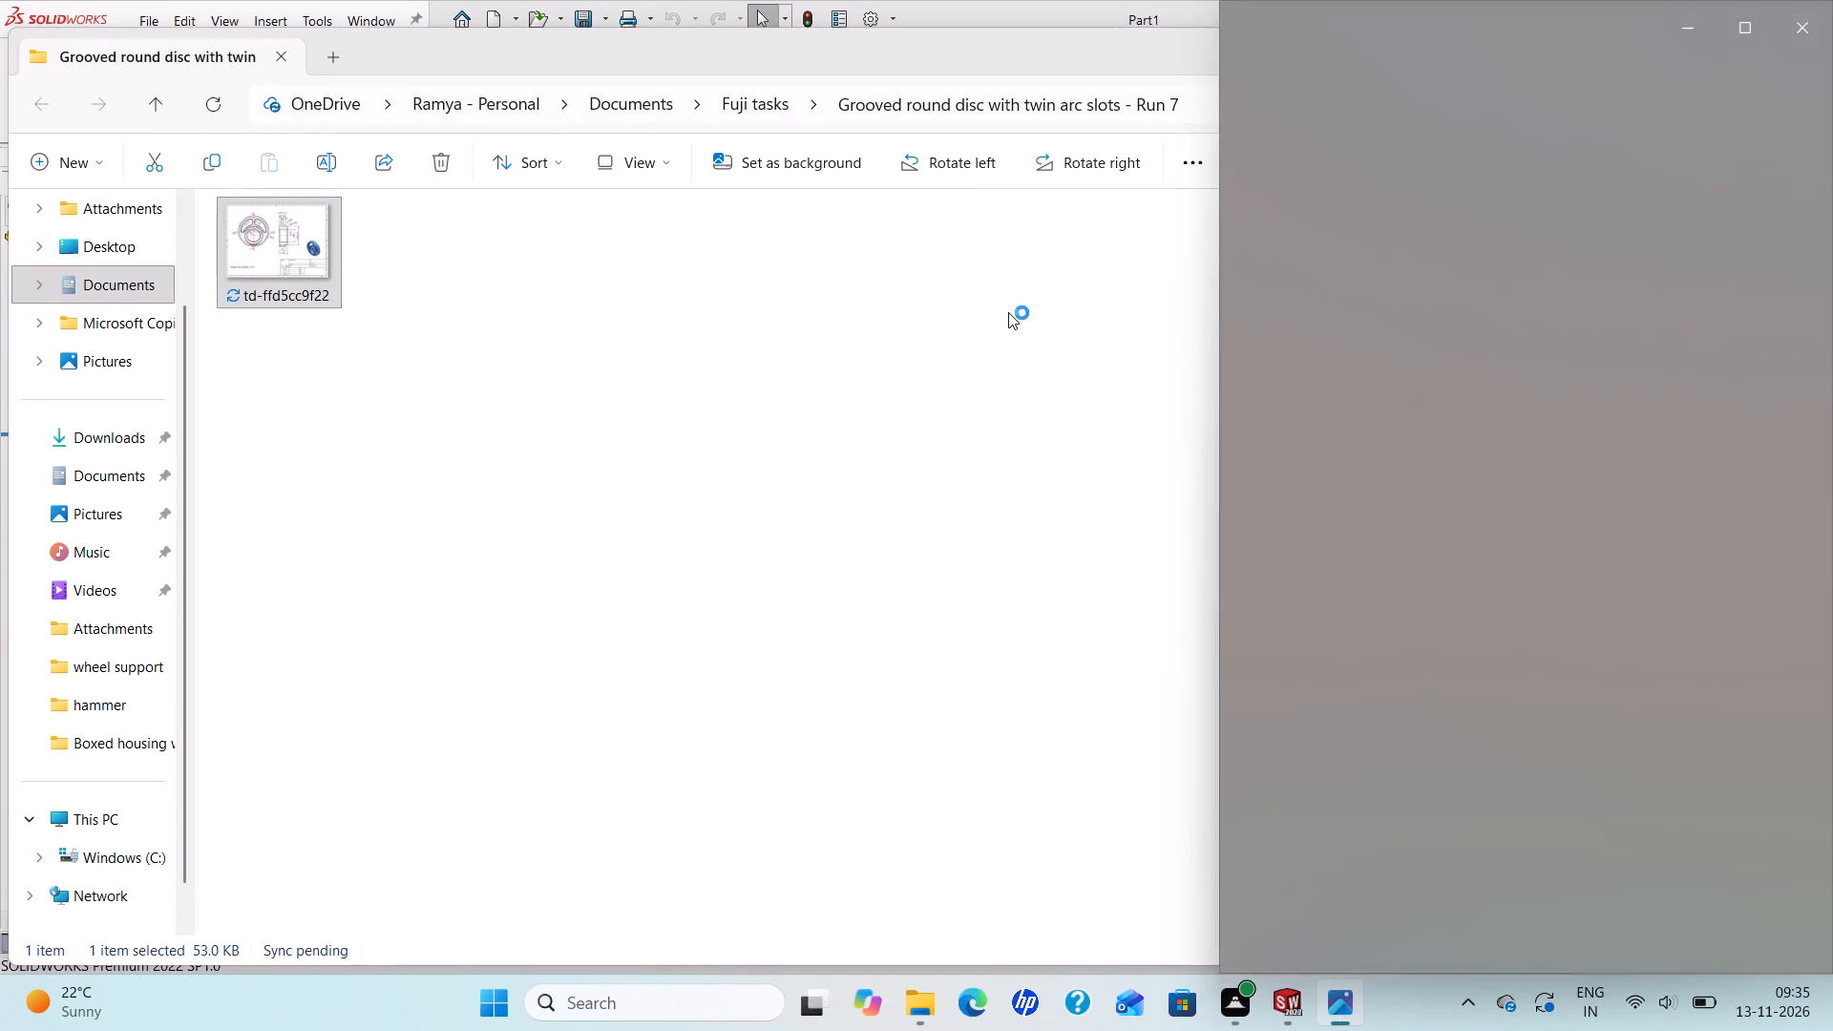
Close the File Explorer window holding the reference drawing file and bring SOLIDWORKS to the front.
click(1082, 397)
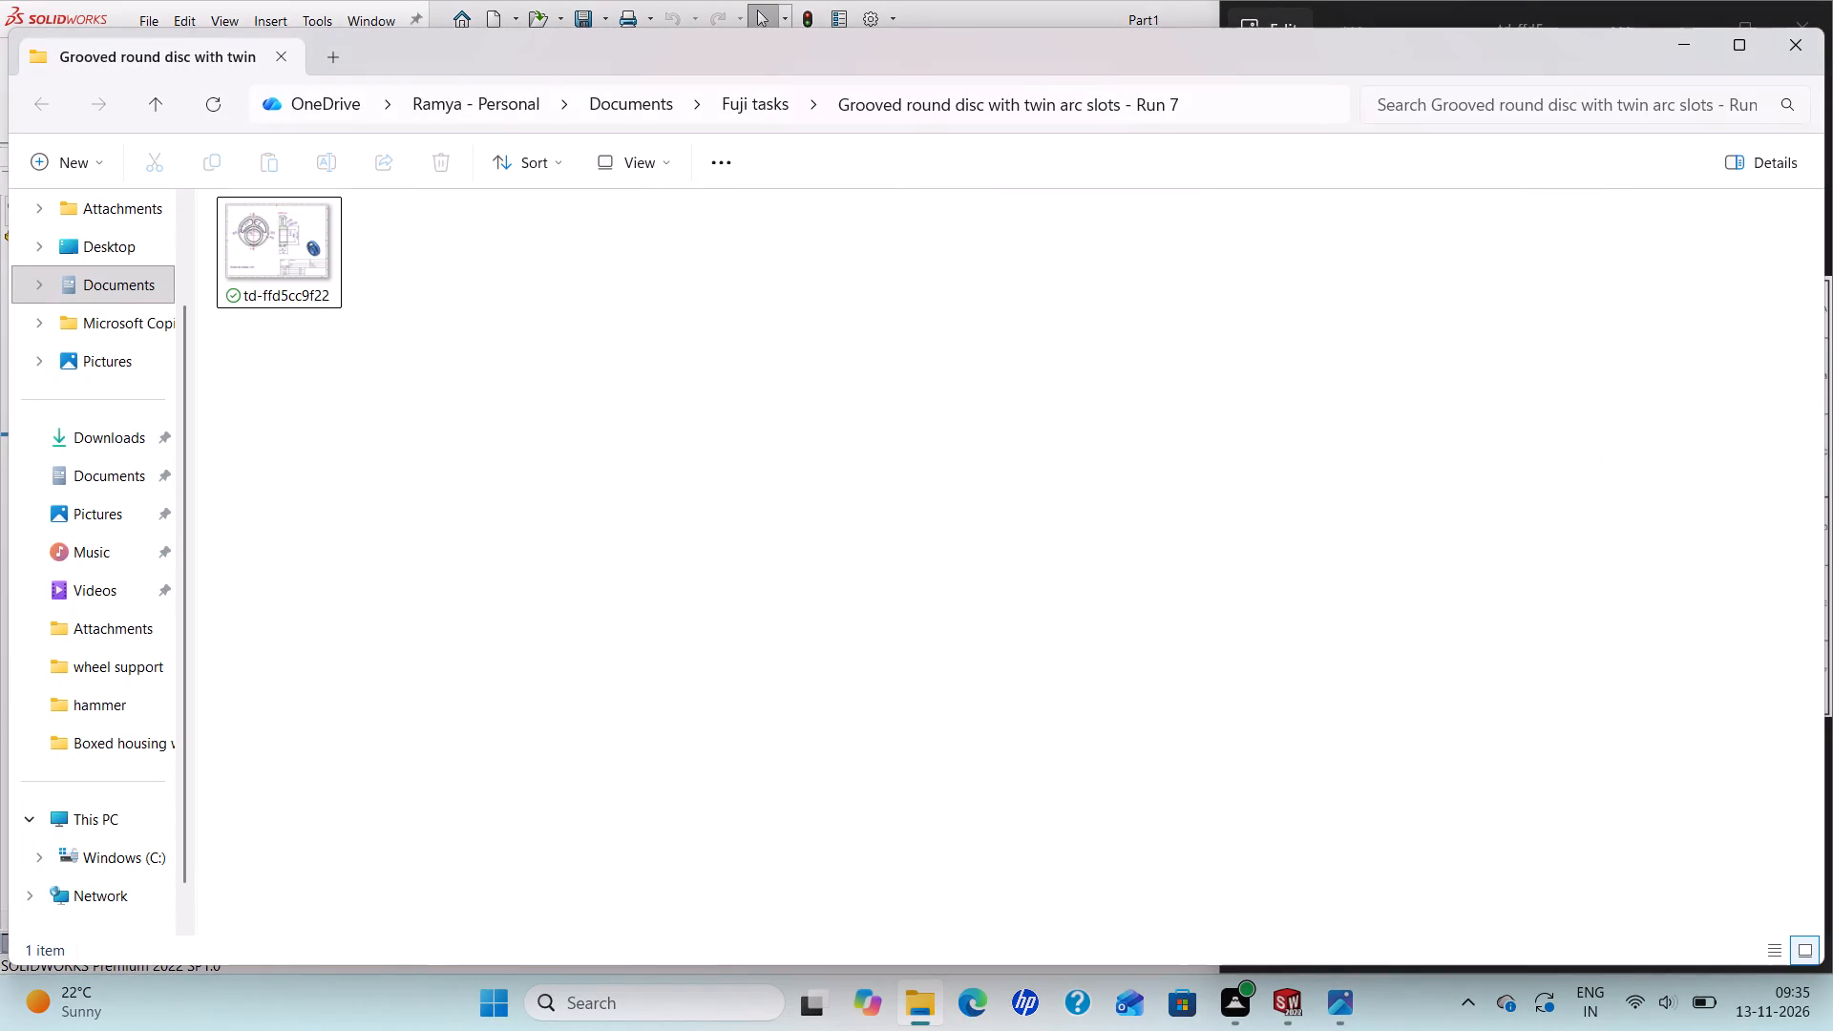
click(1800, 45)
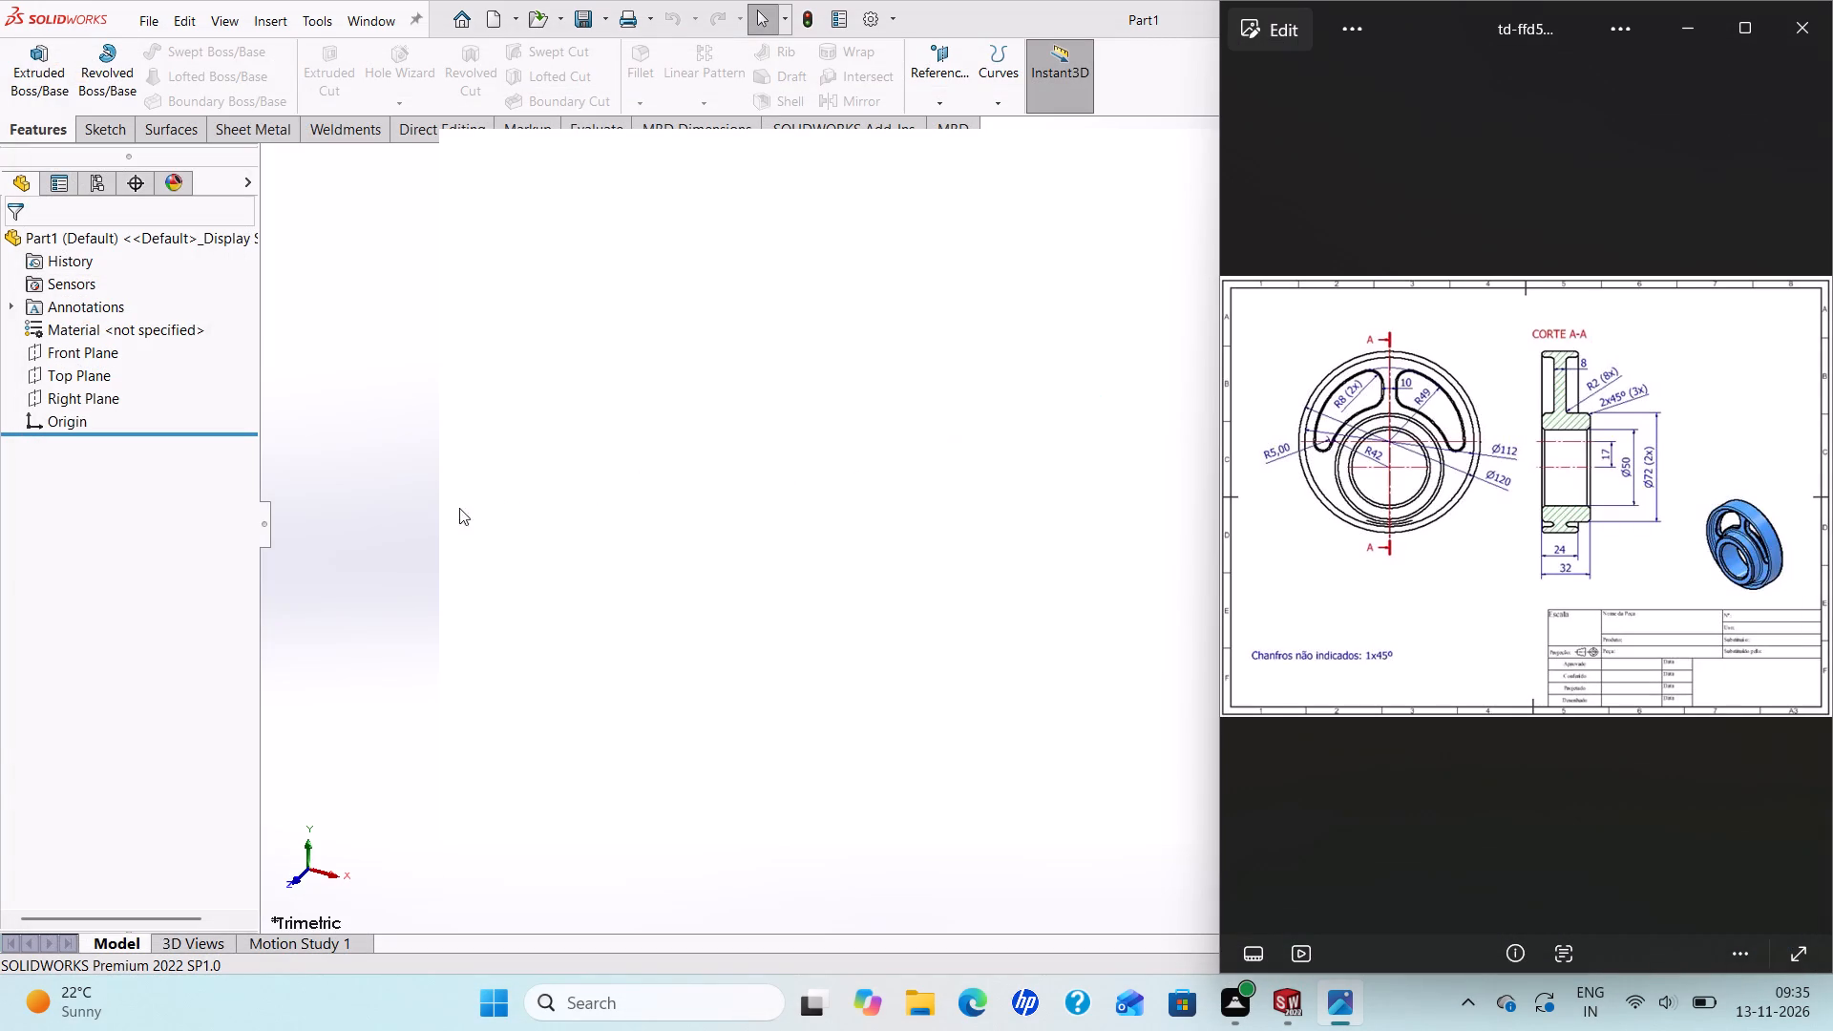
click(413, 537)
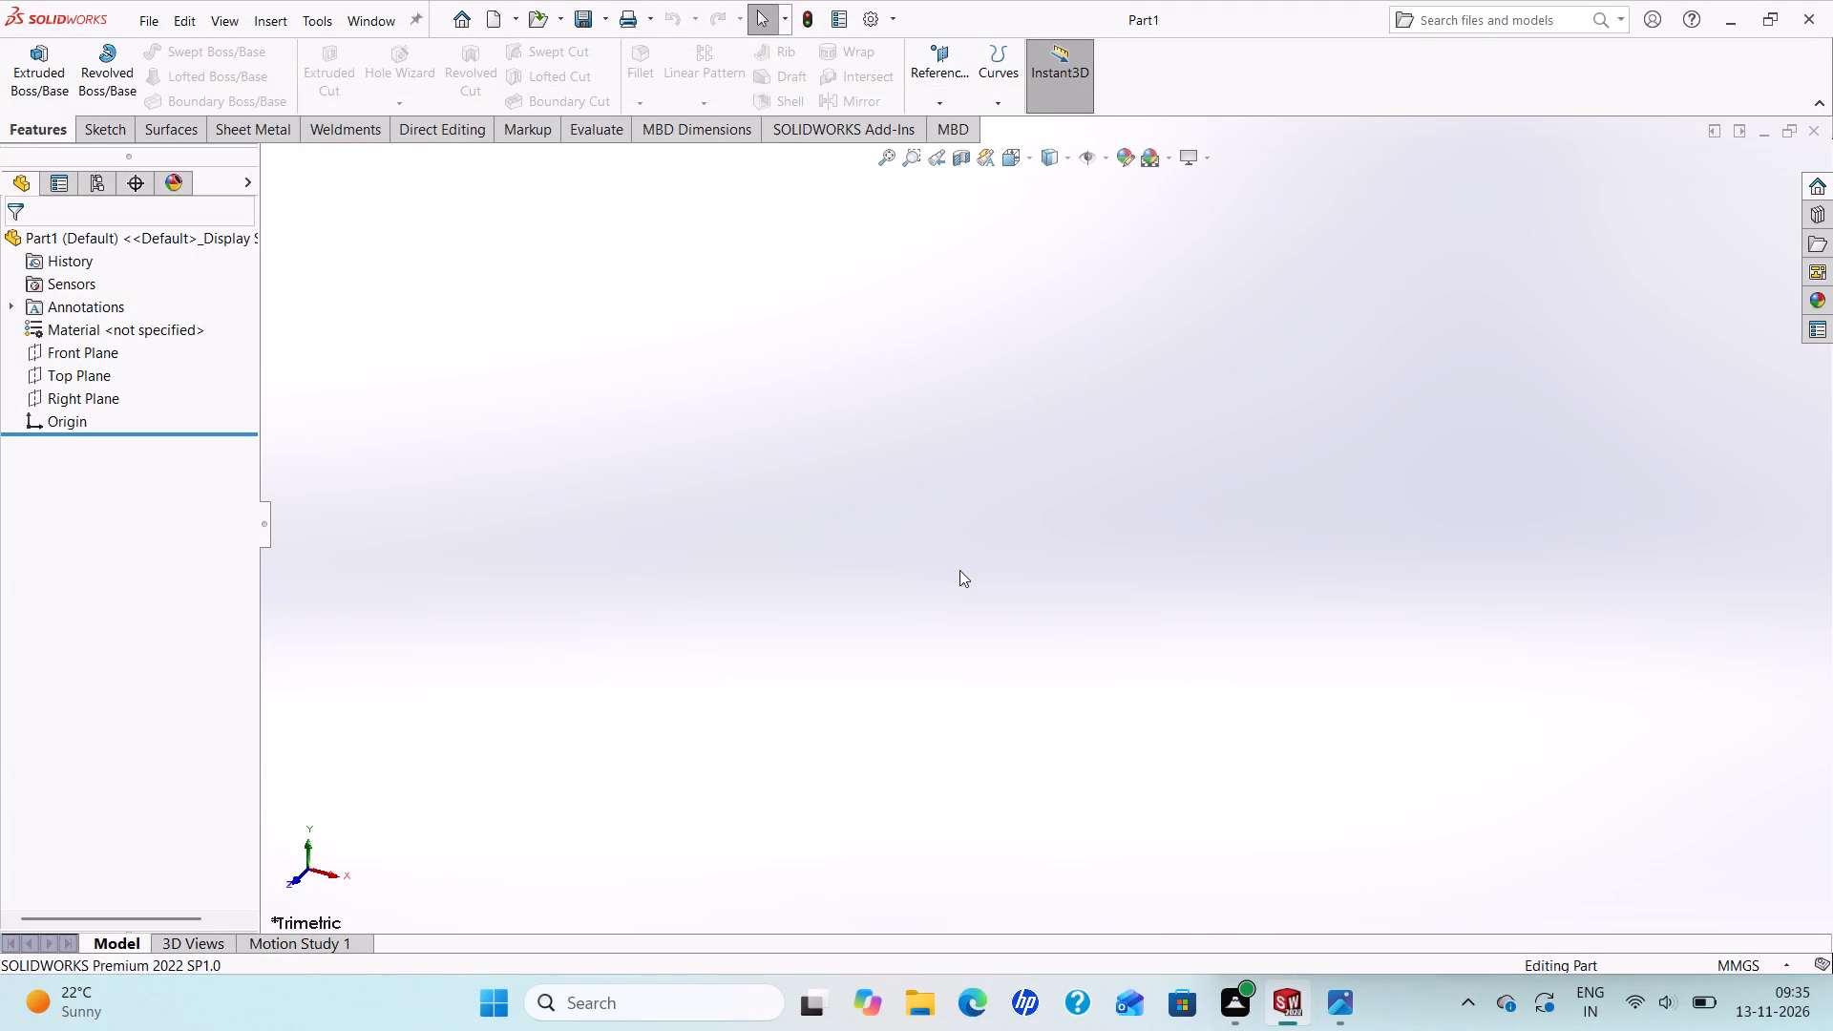
Start a new sketch on the Front Plane.
scroll(962, 573, up, 1)
click(65, 358)
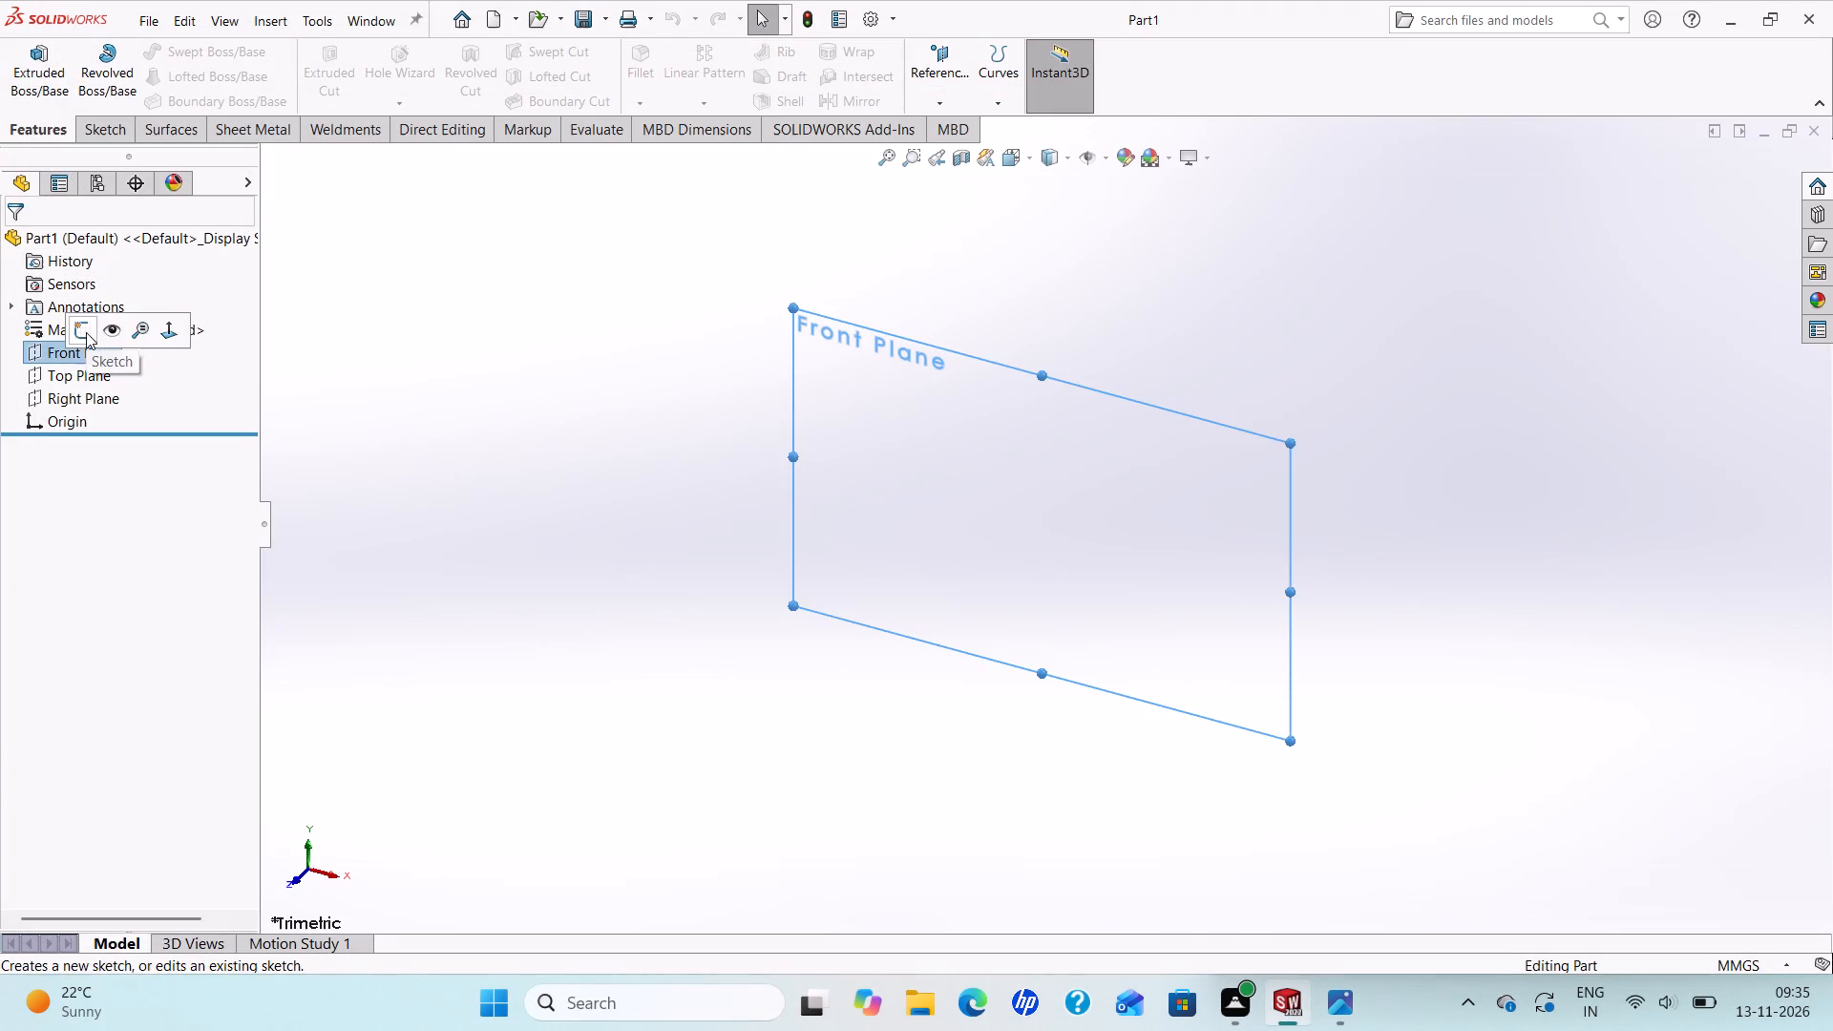
click(86, 332)
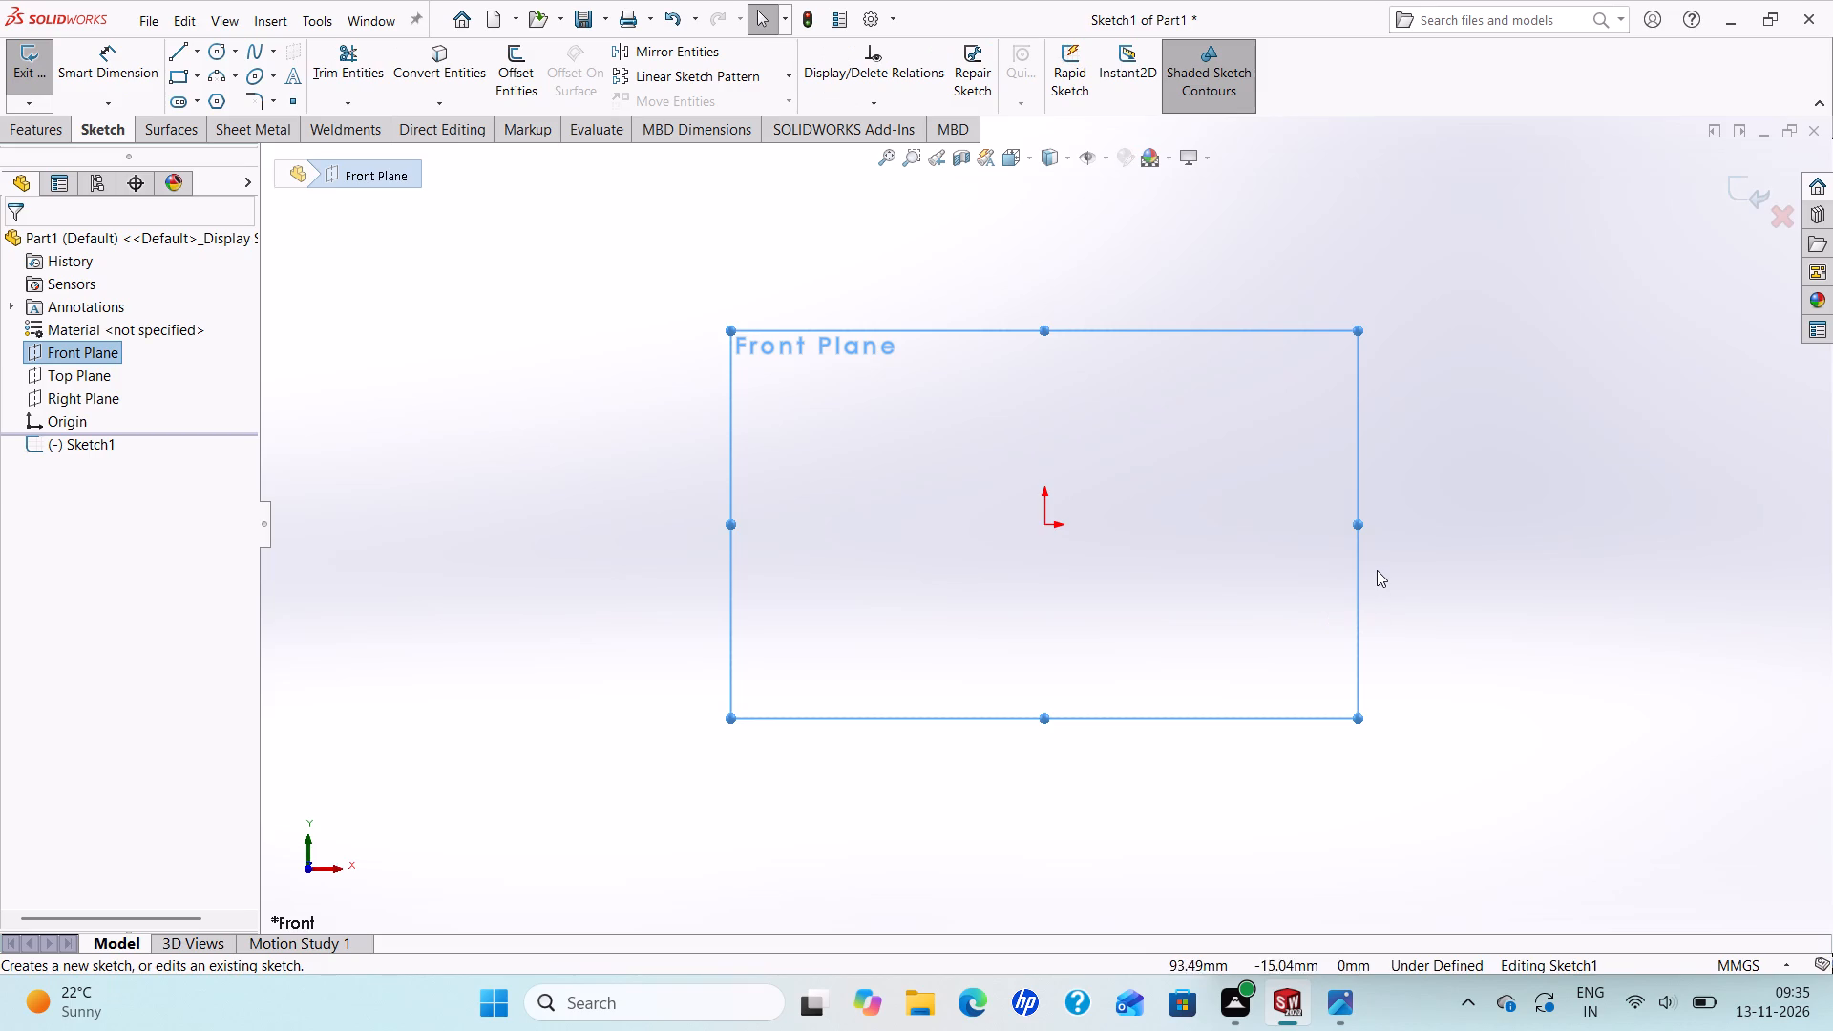
Sketch a horizontal construction centerline about 233 mm long passing through the origin.
scroll(1377, 567, up, 1)
scroll(1377, 567, down, 4)
scroll(1357, 545, up, 1)
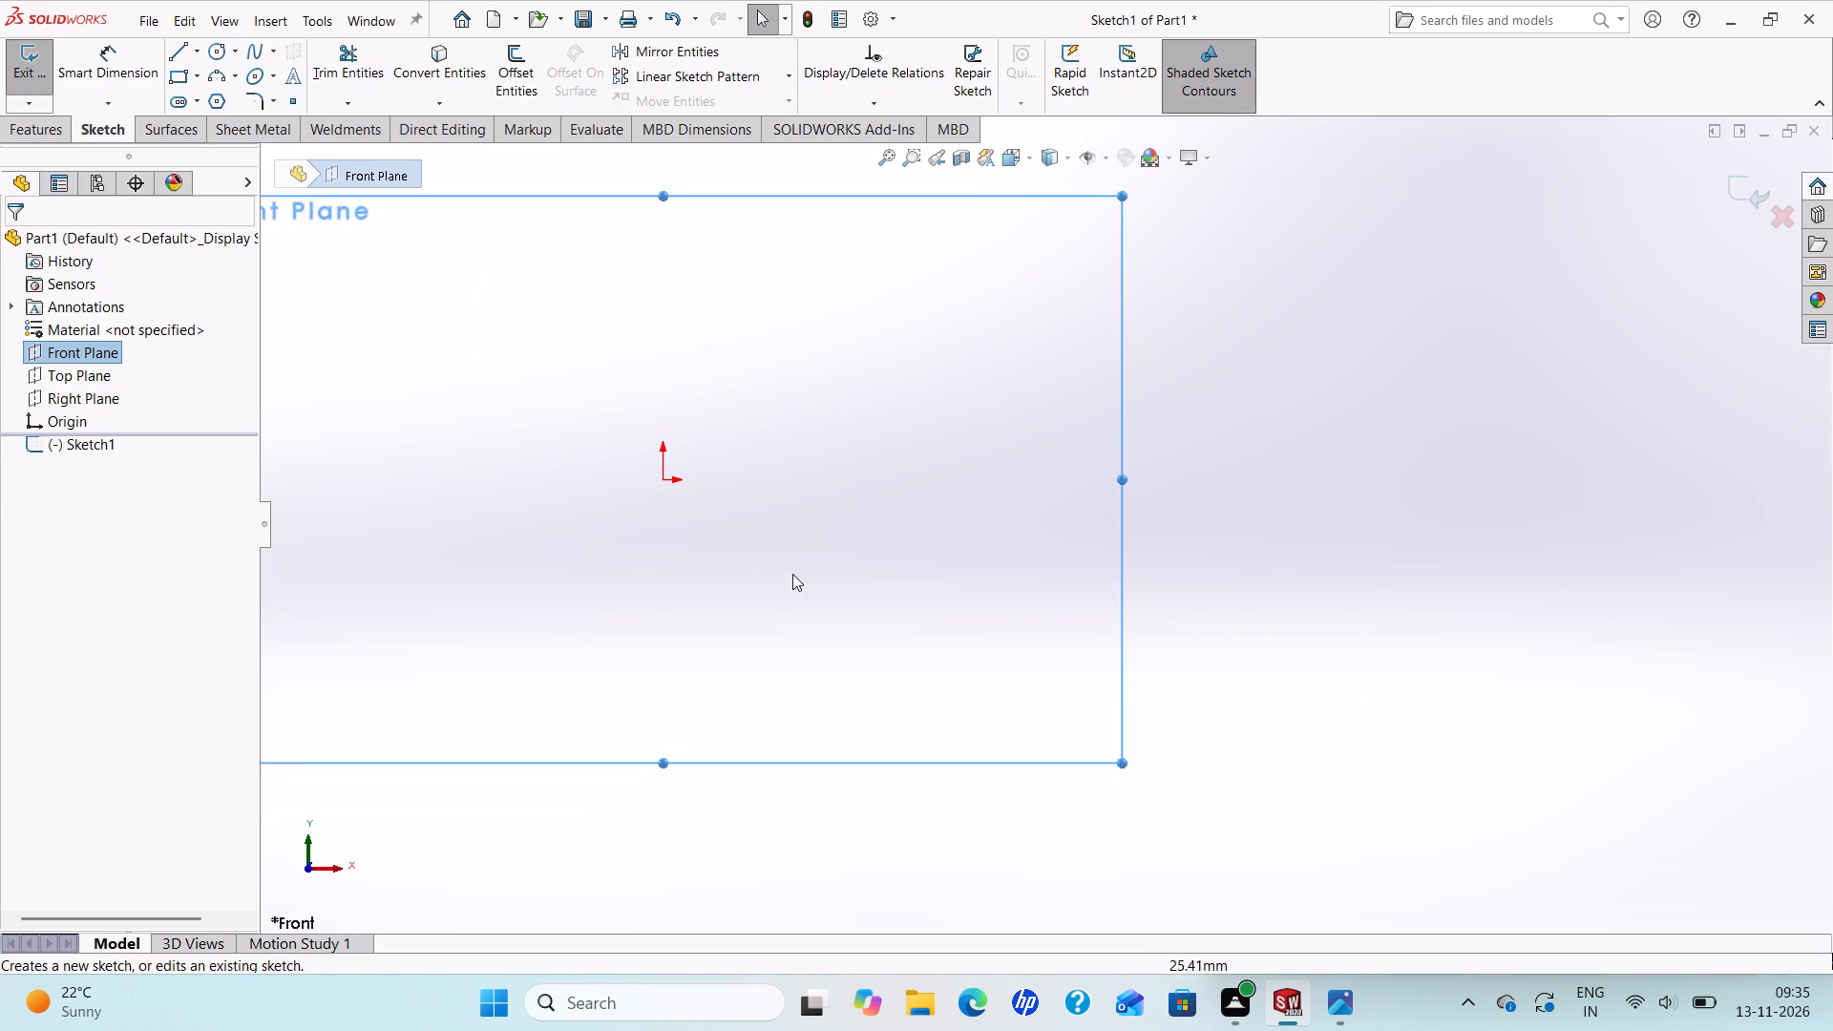
scroll(775, 567, up, 2)
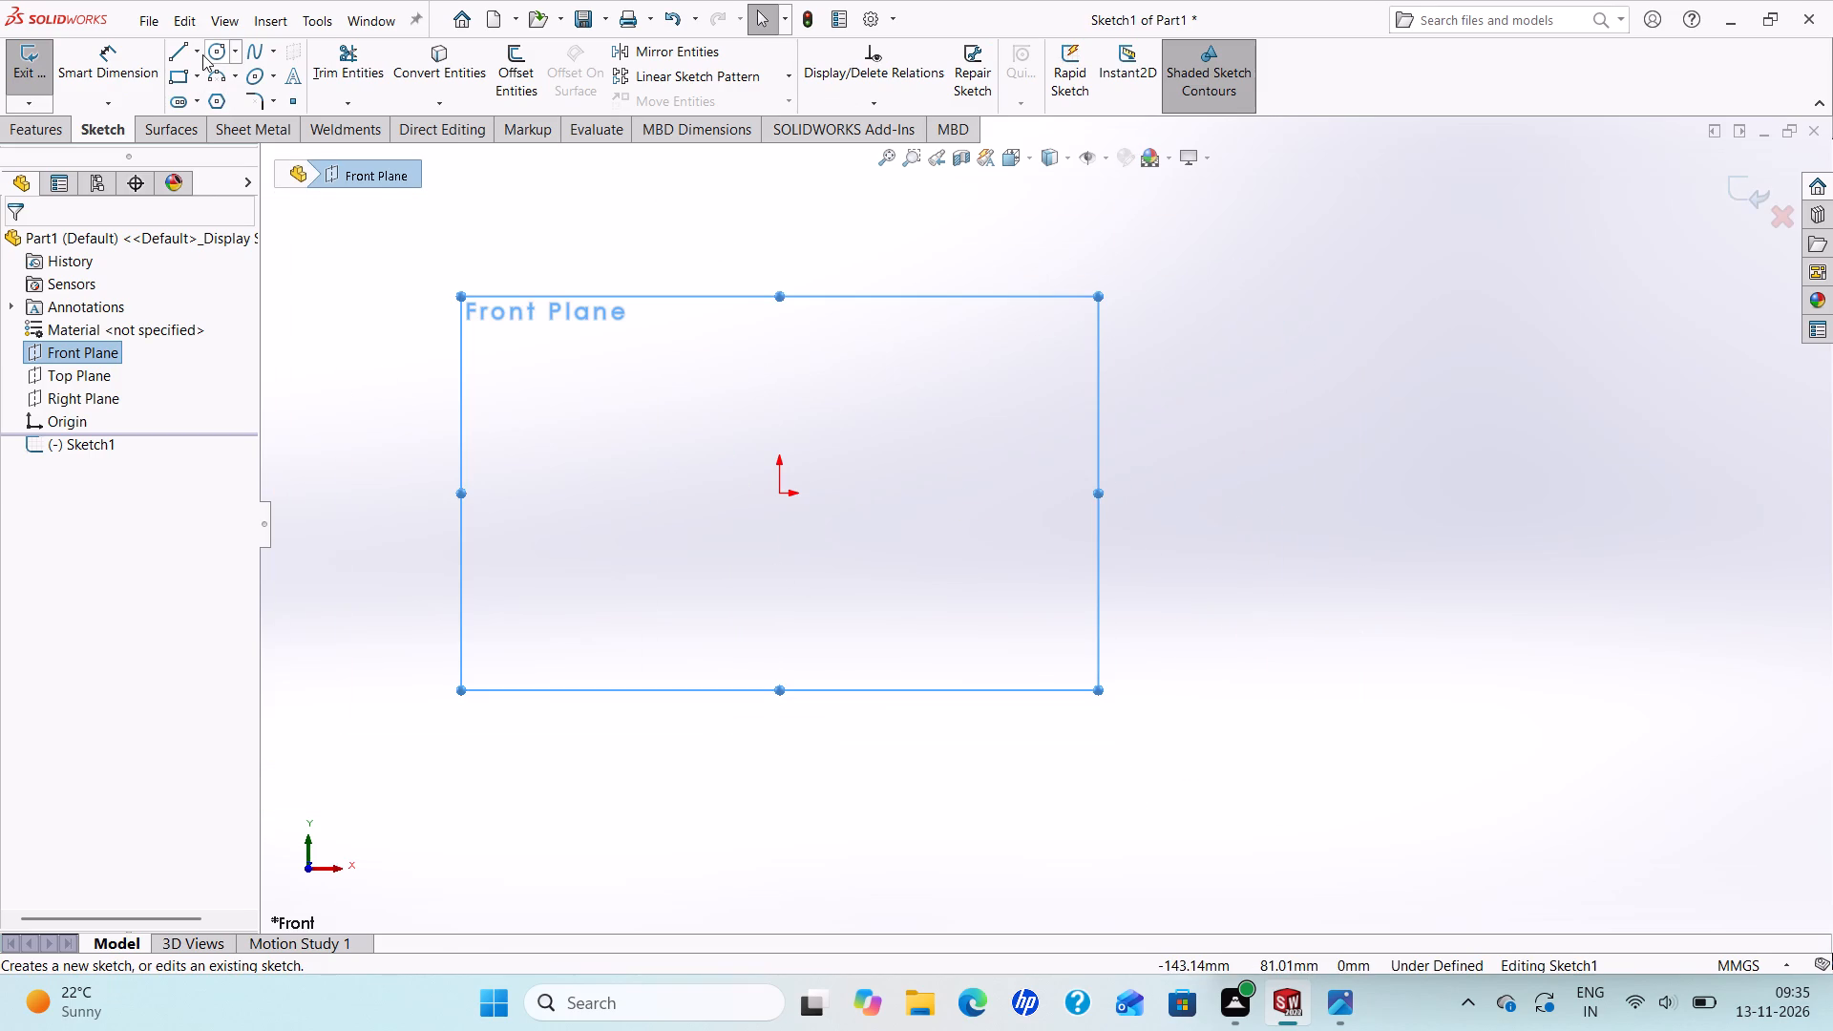
click(202, 54)
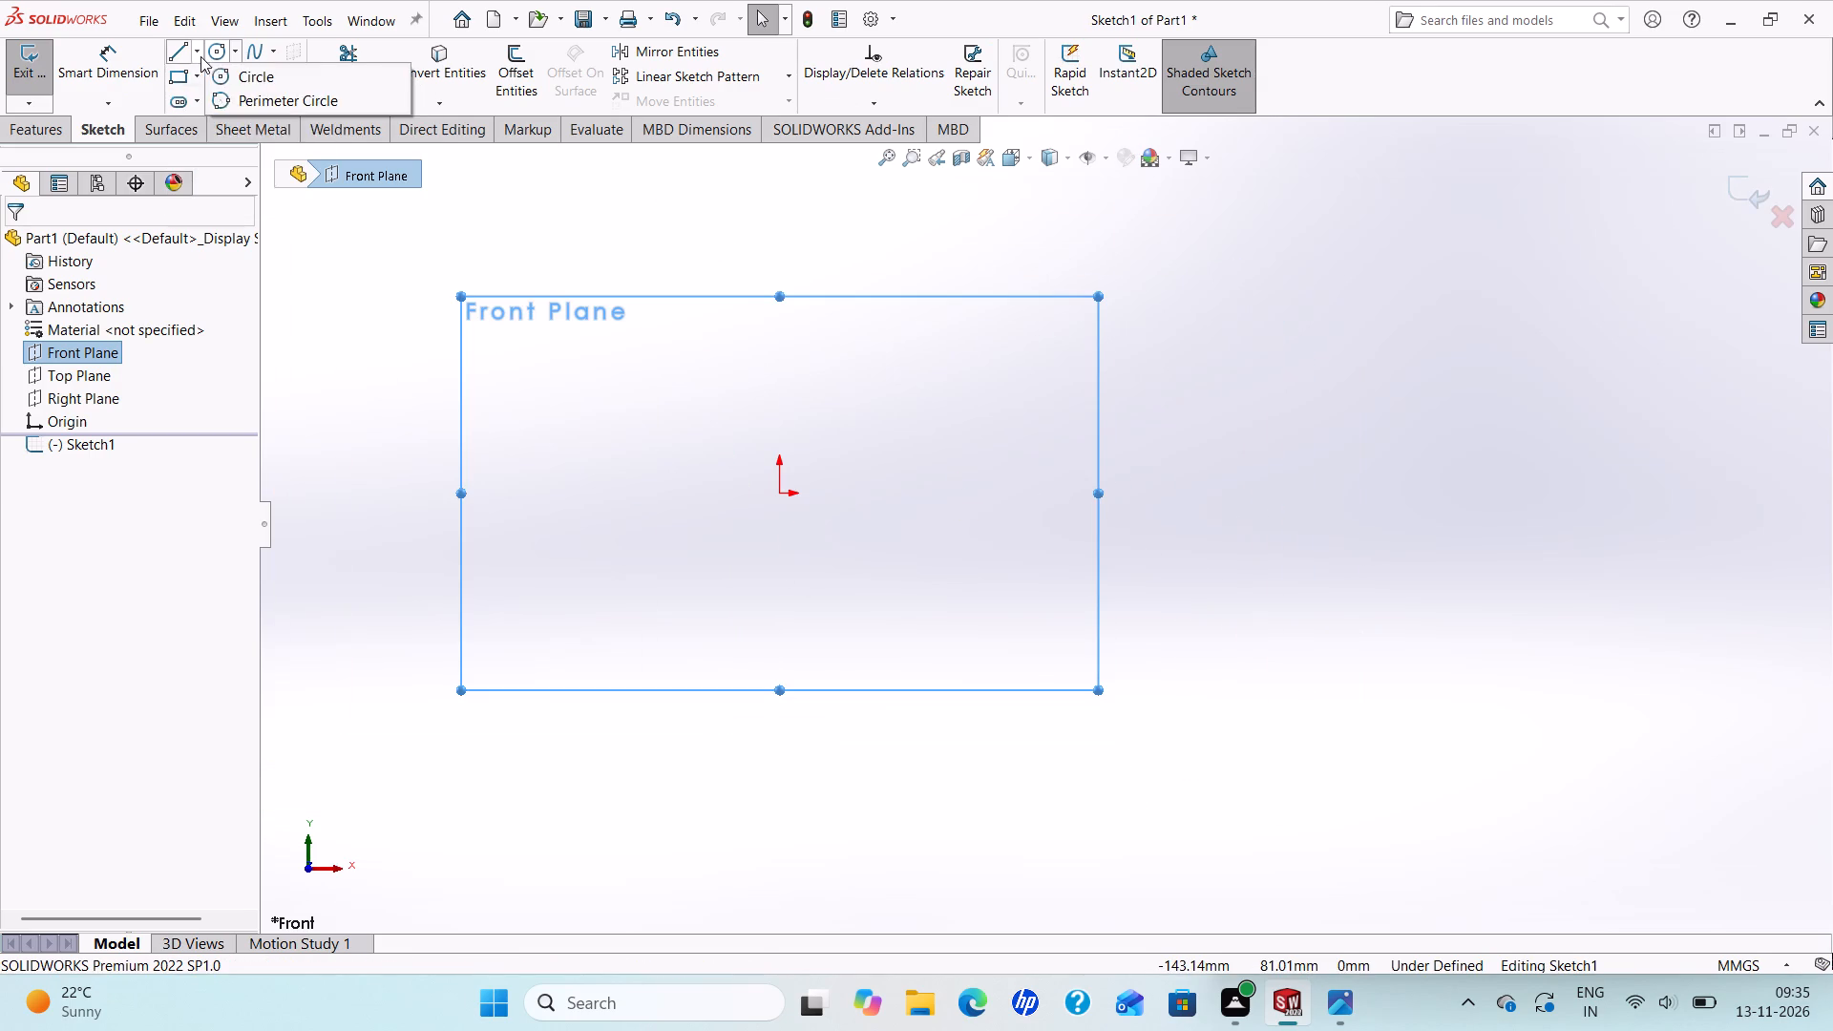
click(200, 95)
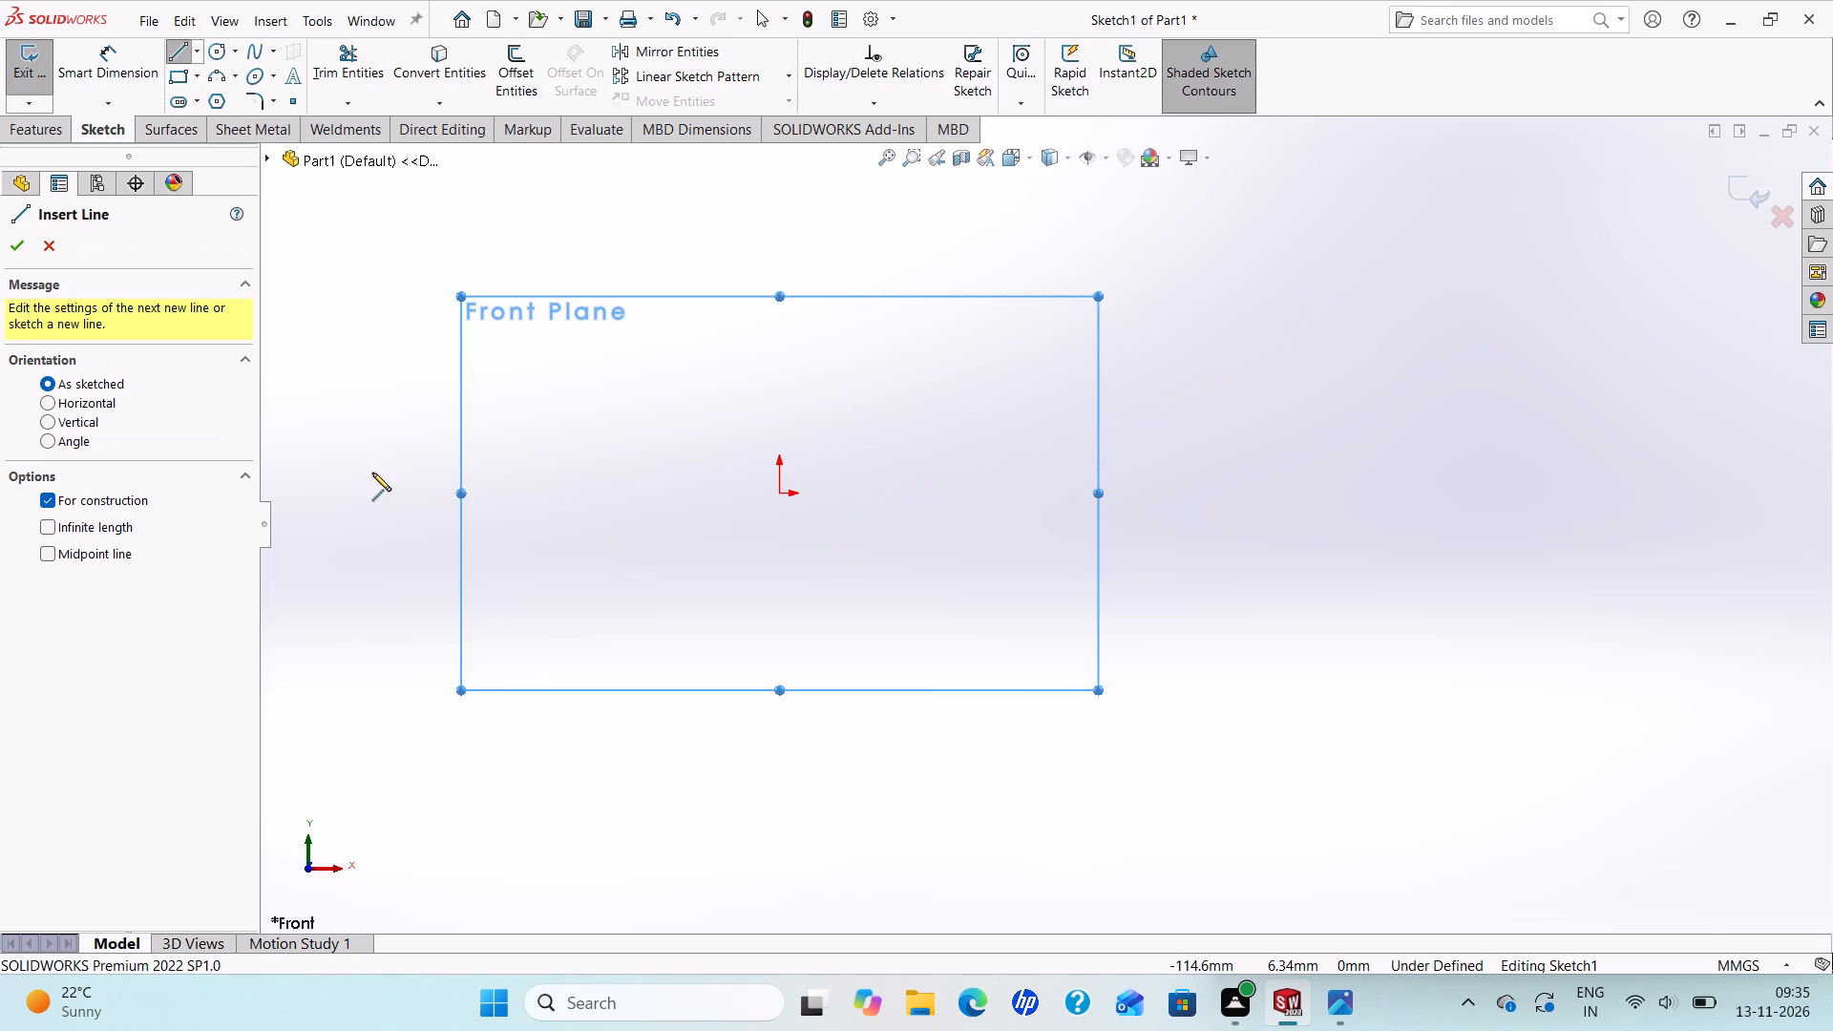
click(385, 490)
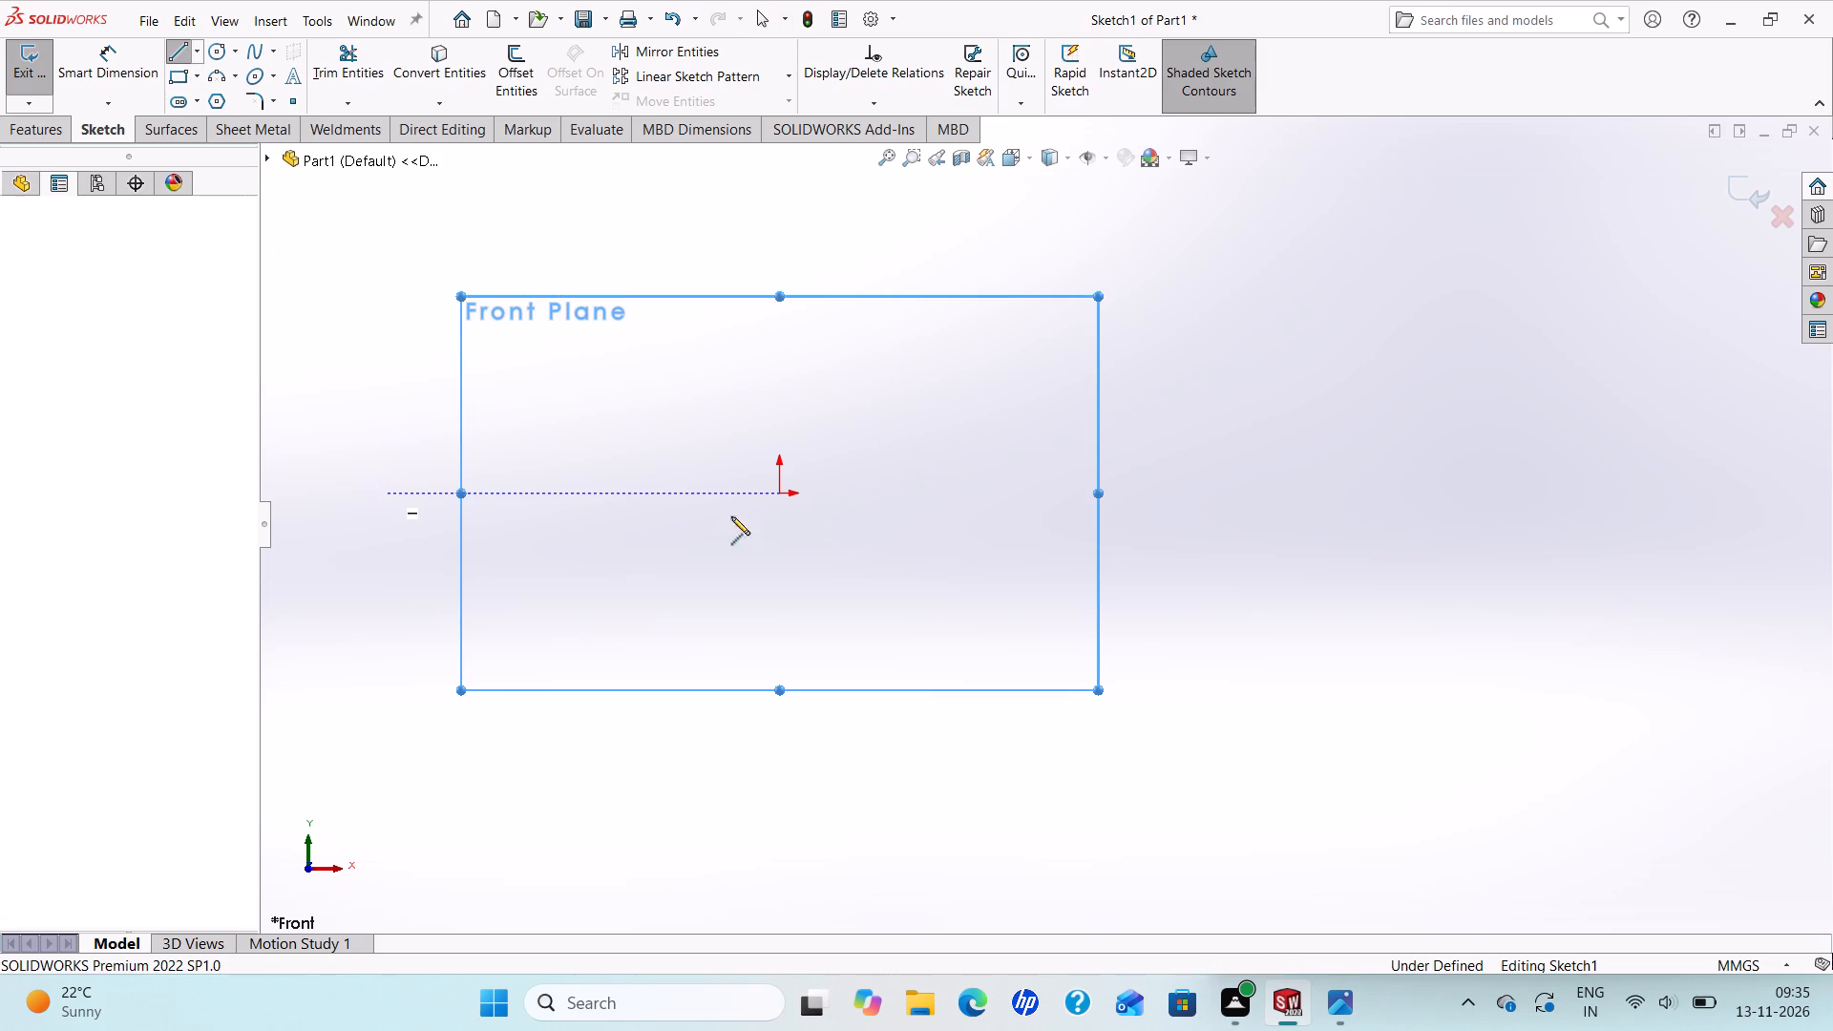
click(1220, 498)
right_click(1220, 498)
click(1275, 512)
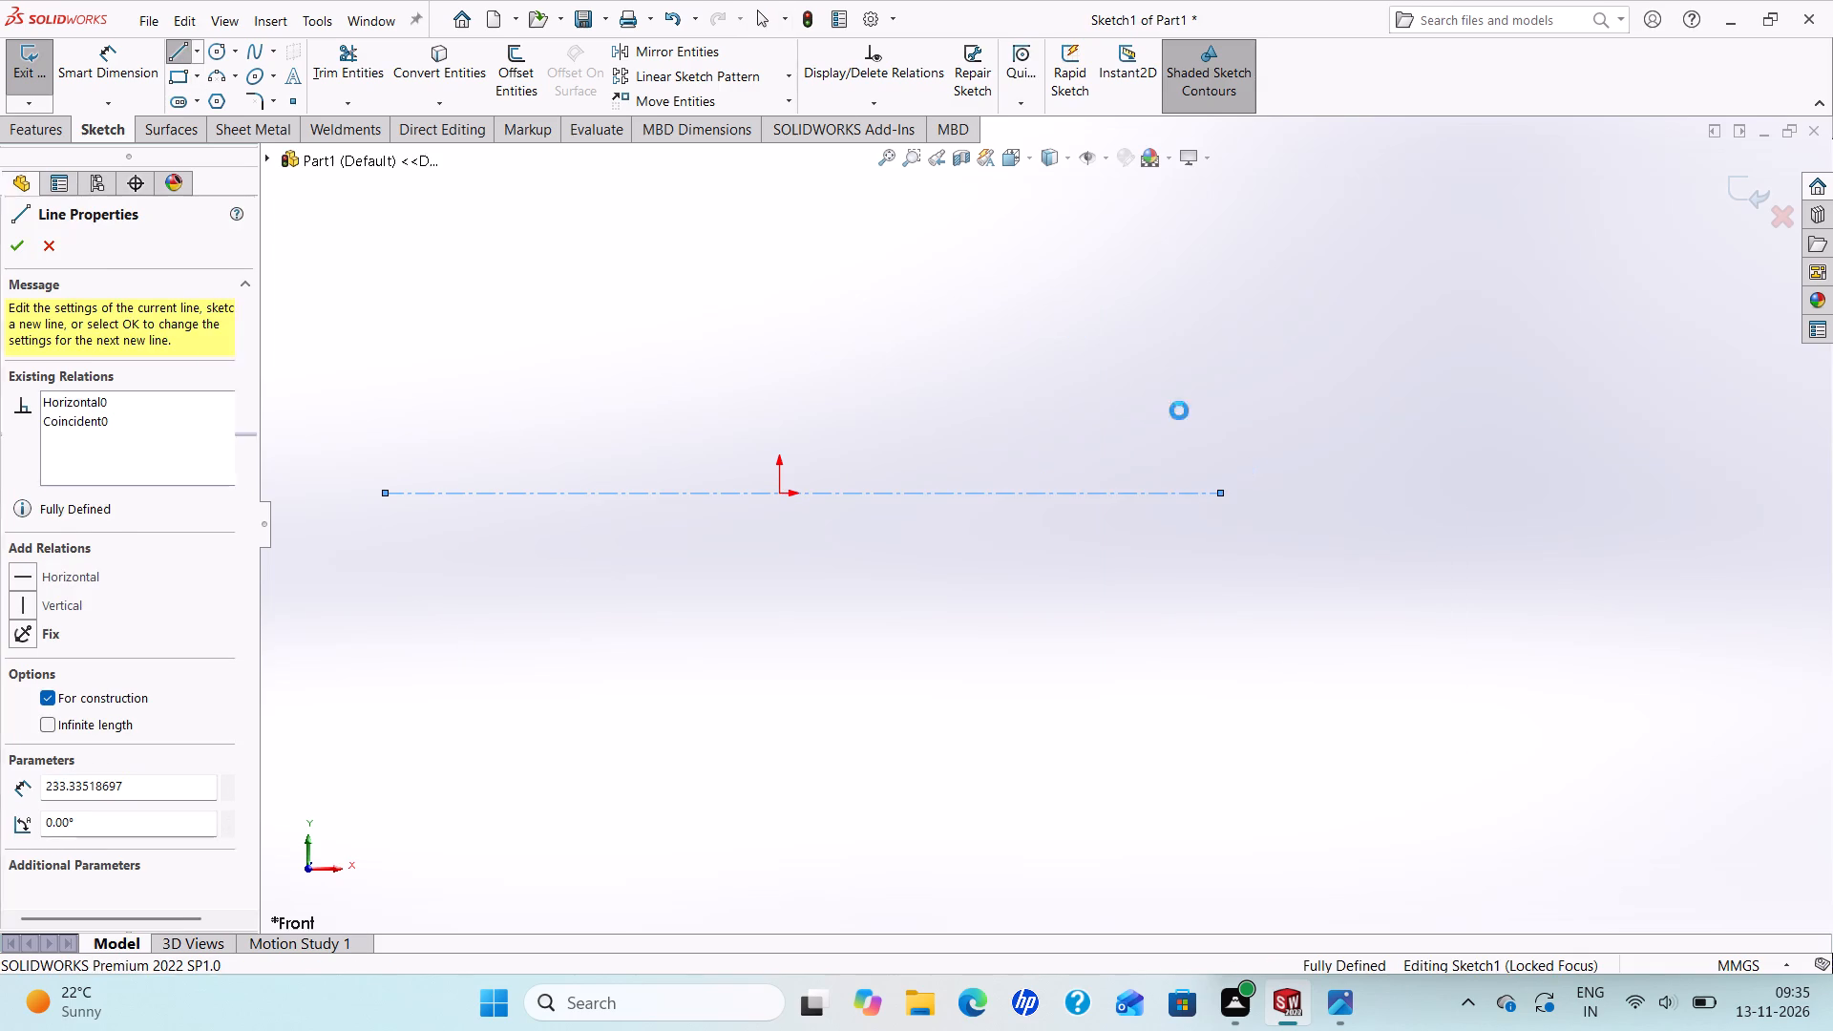
Sketch a vertical construction centerline about 181 mm long passing through the origin.
click(200, 55)
click(198, 103)
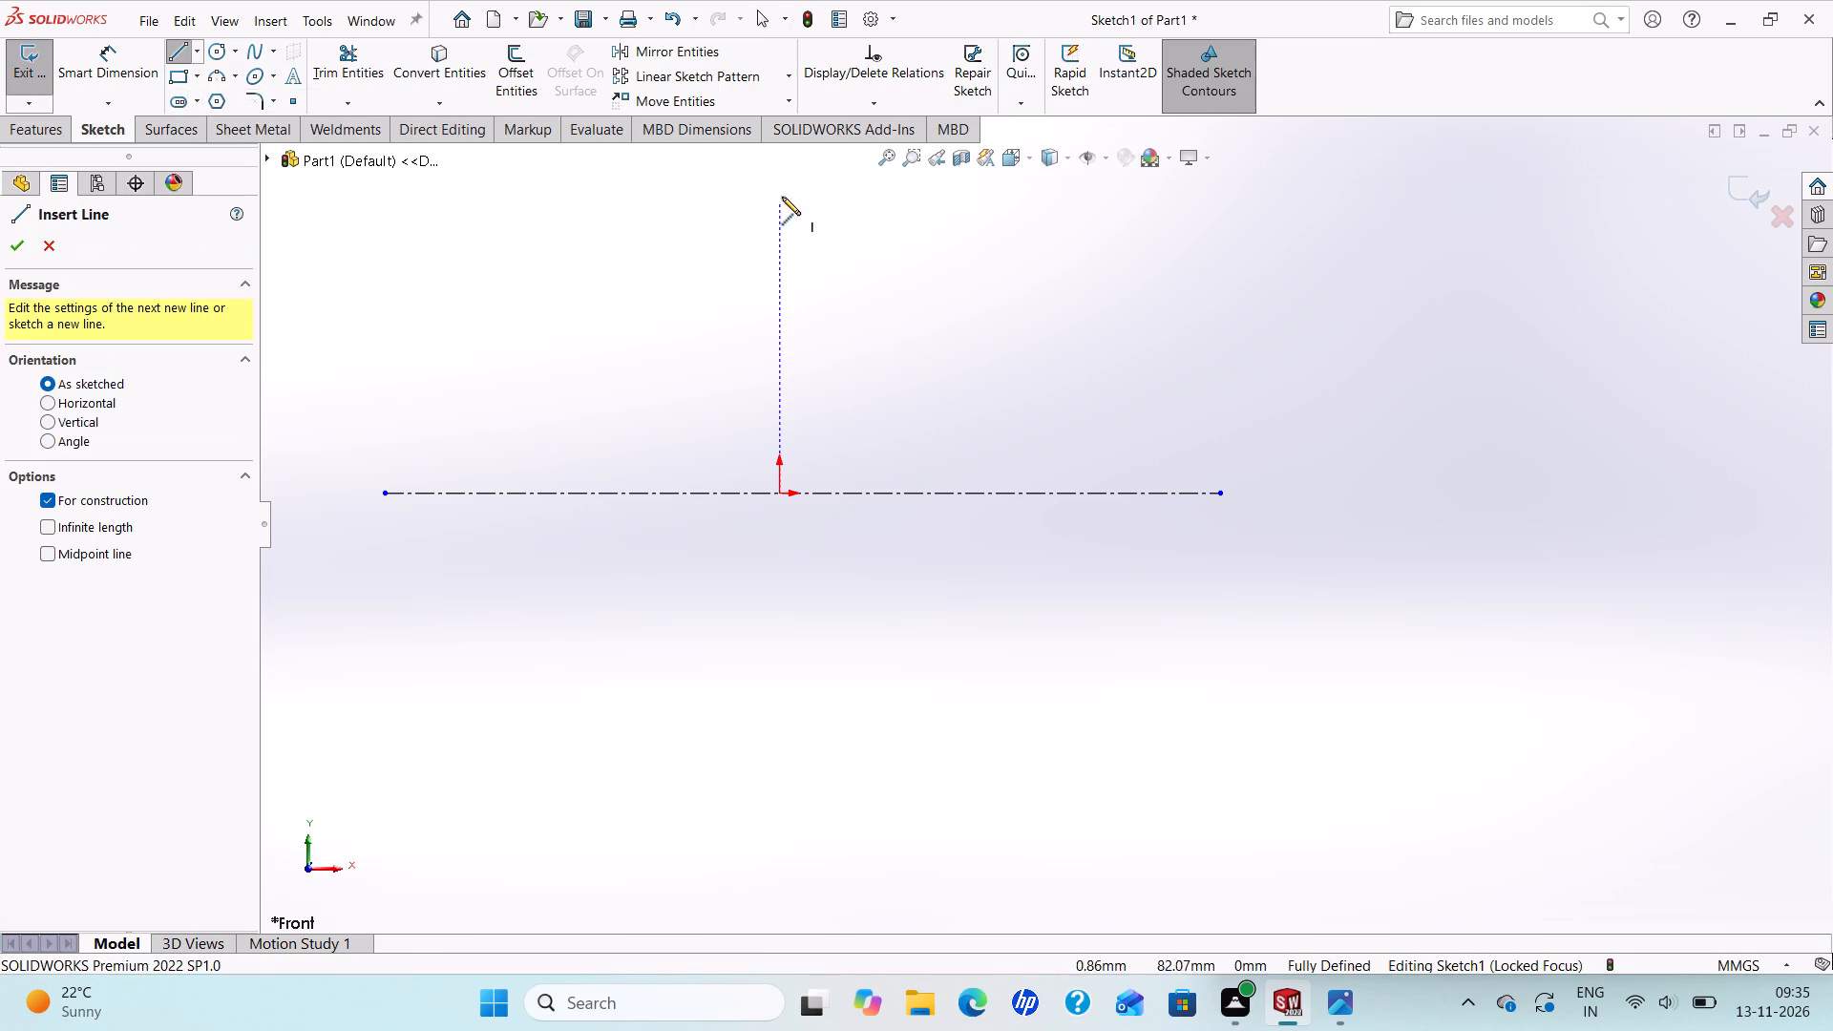
click(782, 178)
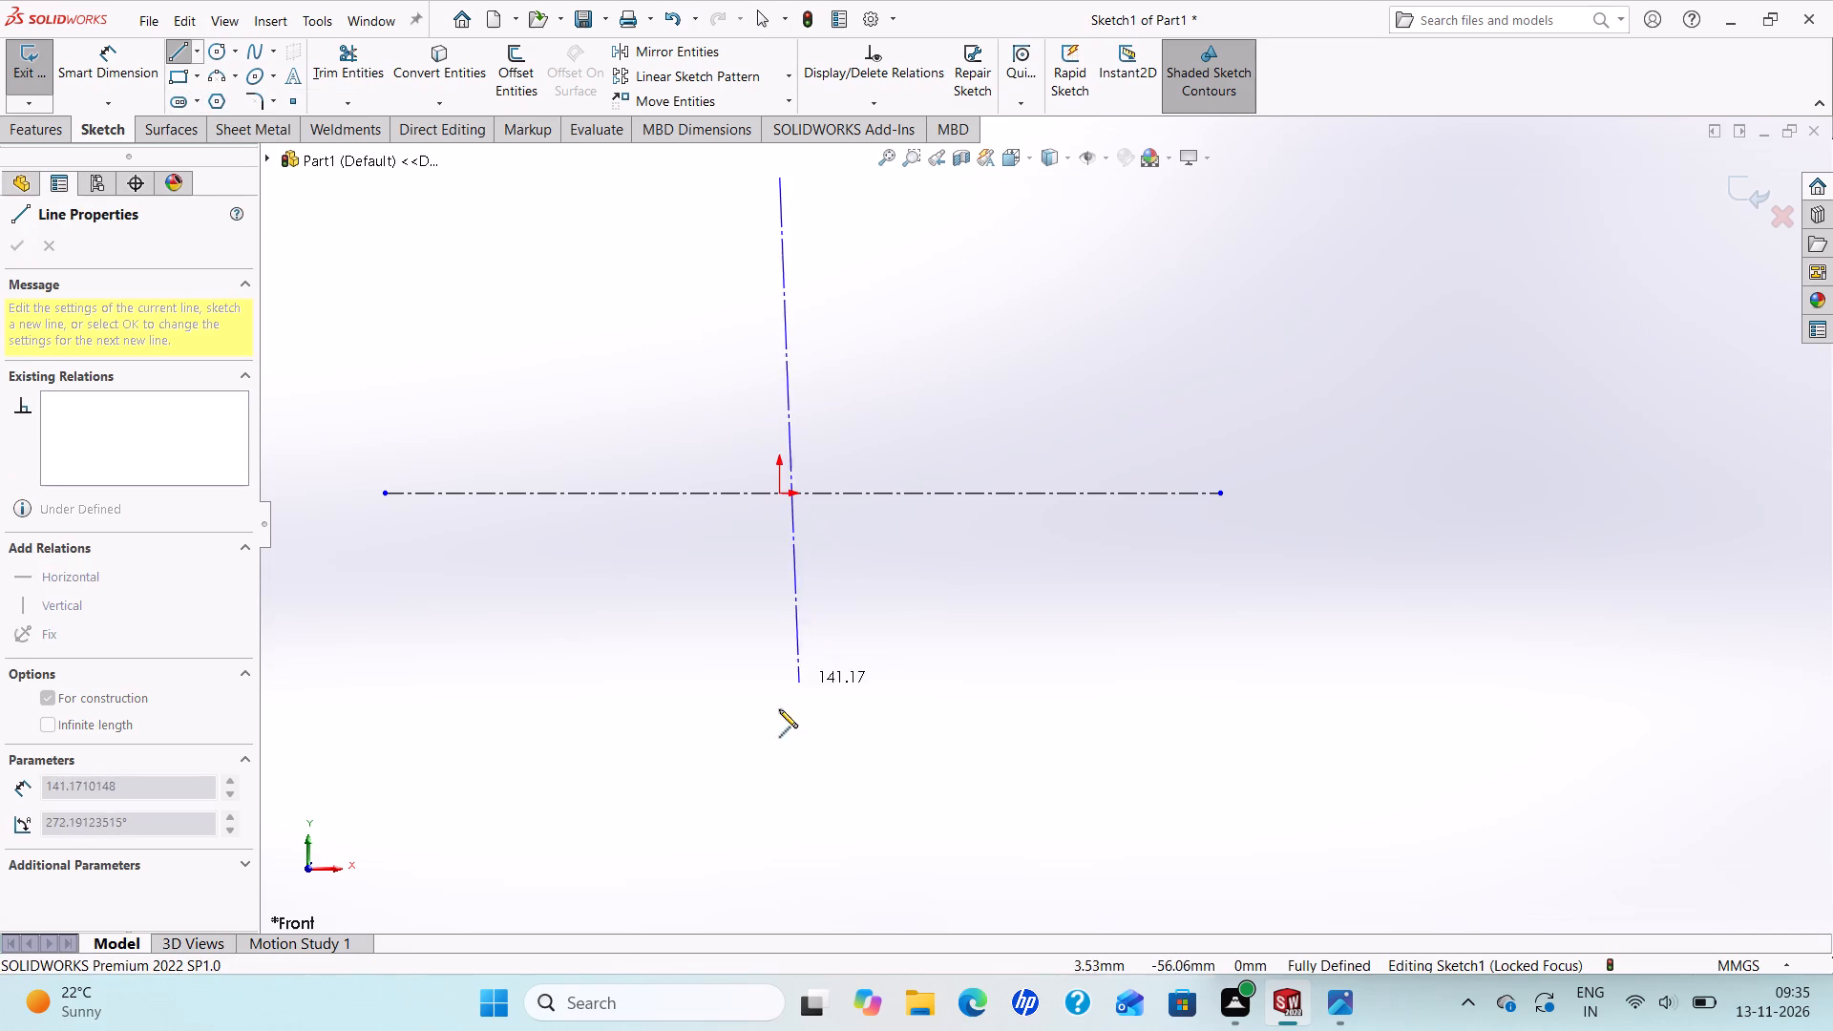
click(774, 826)
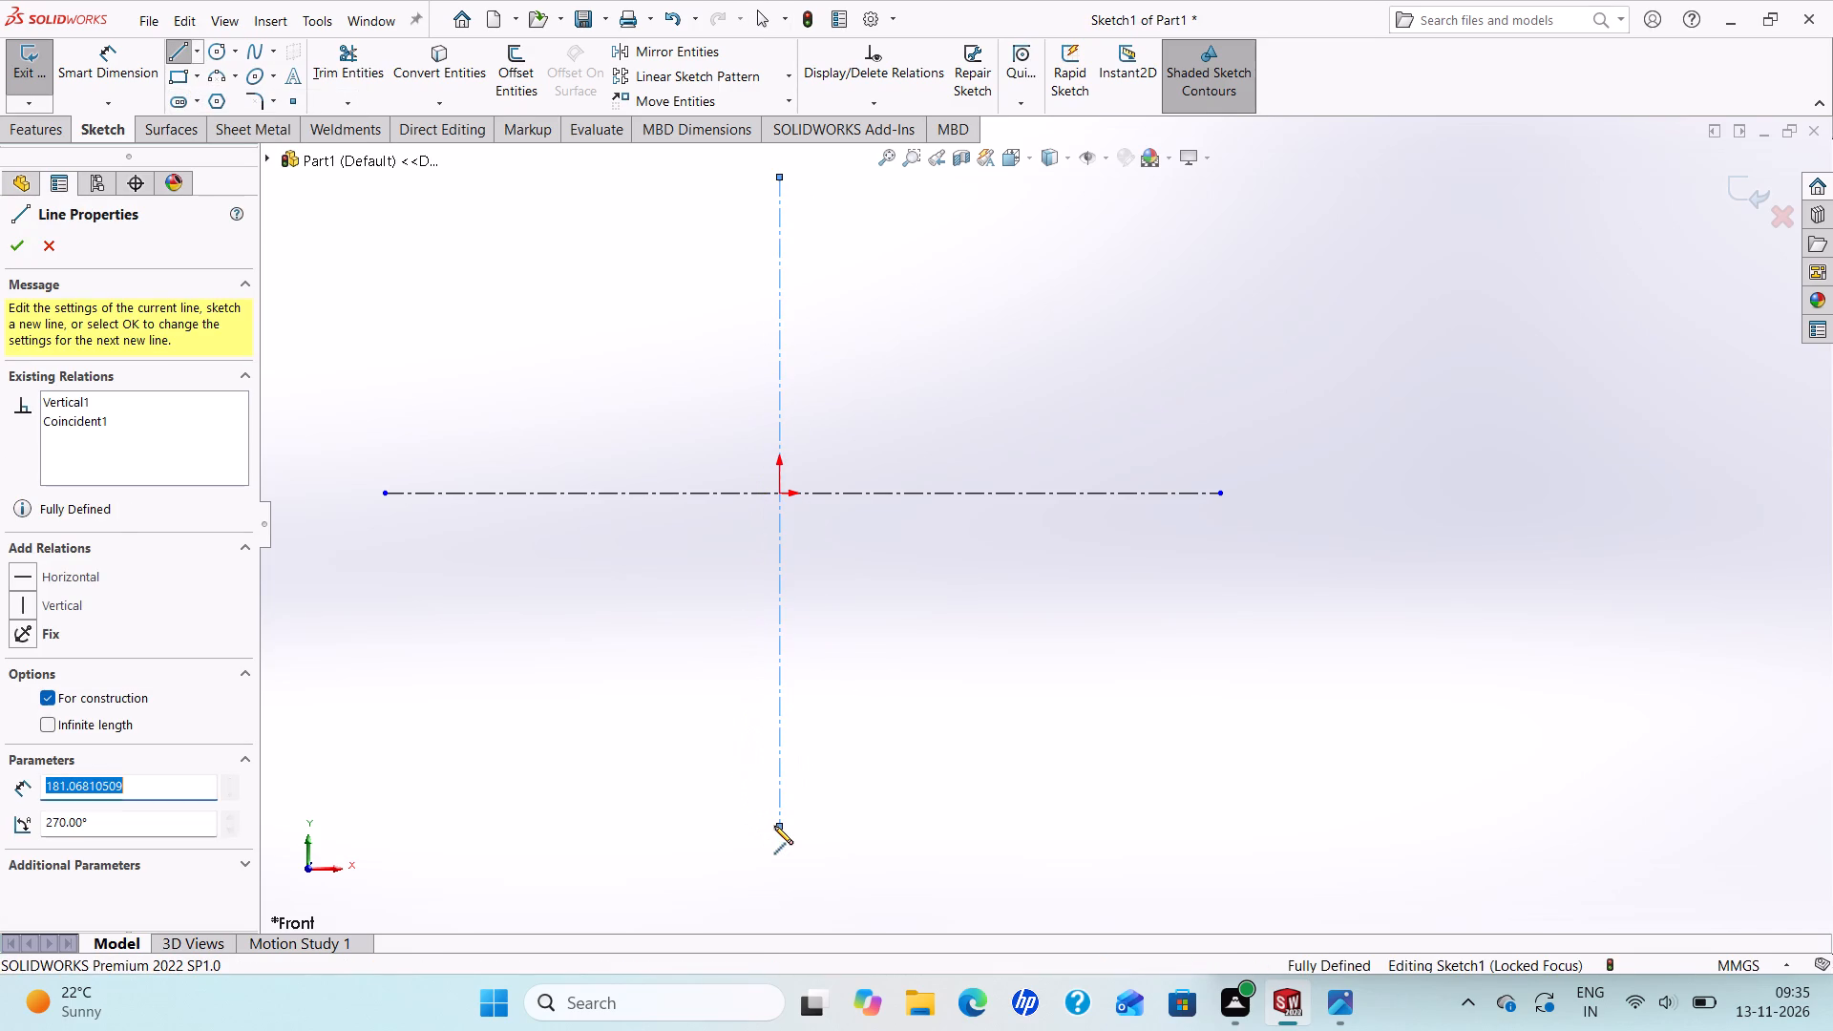
right_click(774, 826)
click(866, 796)
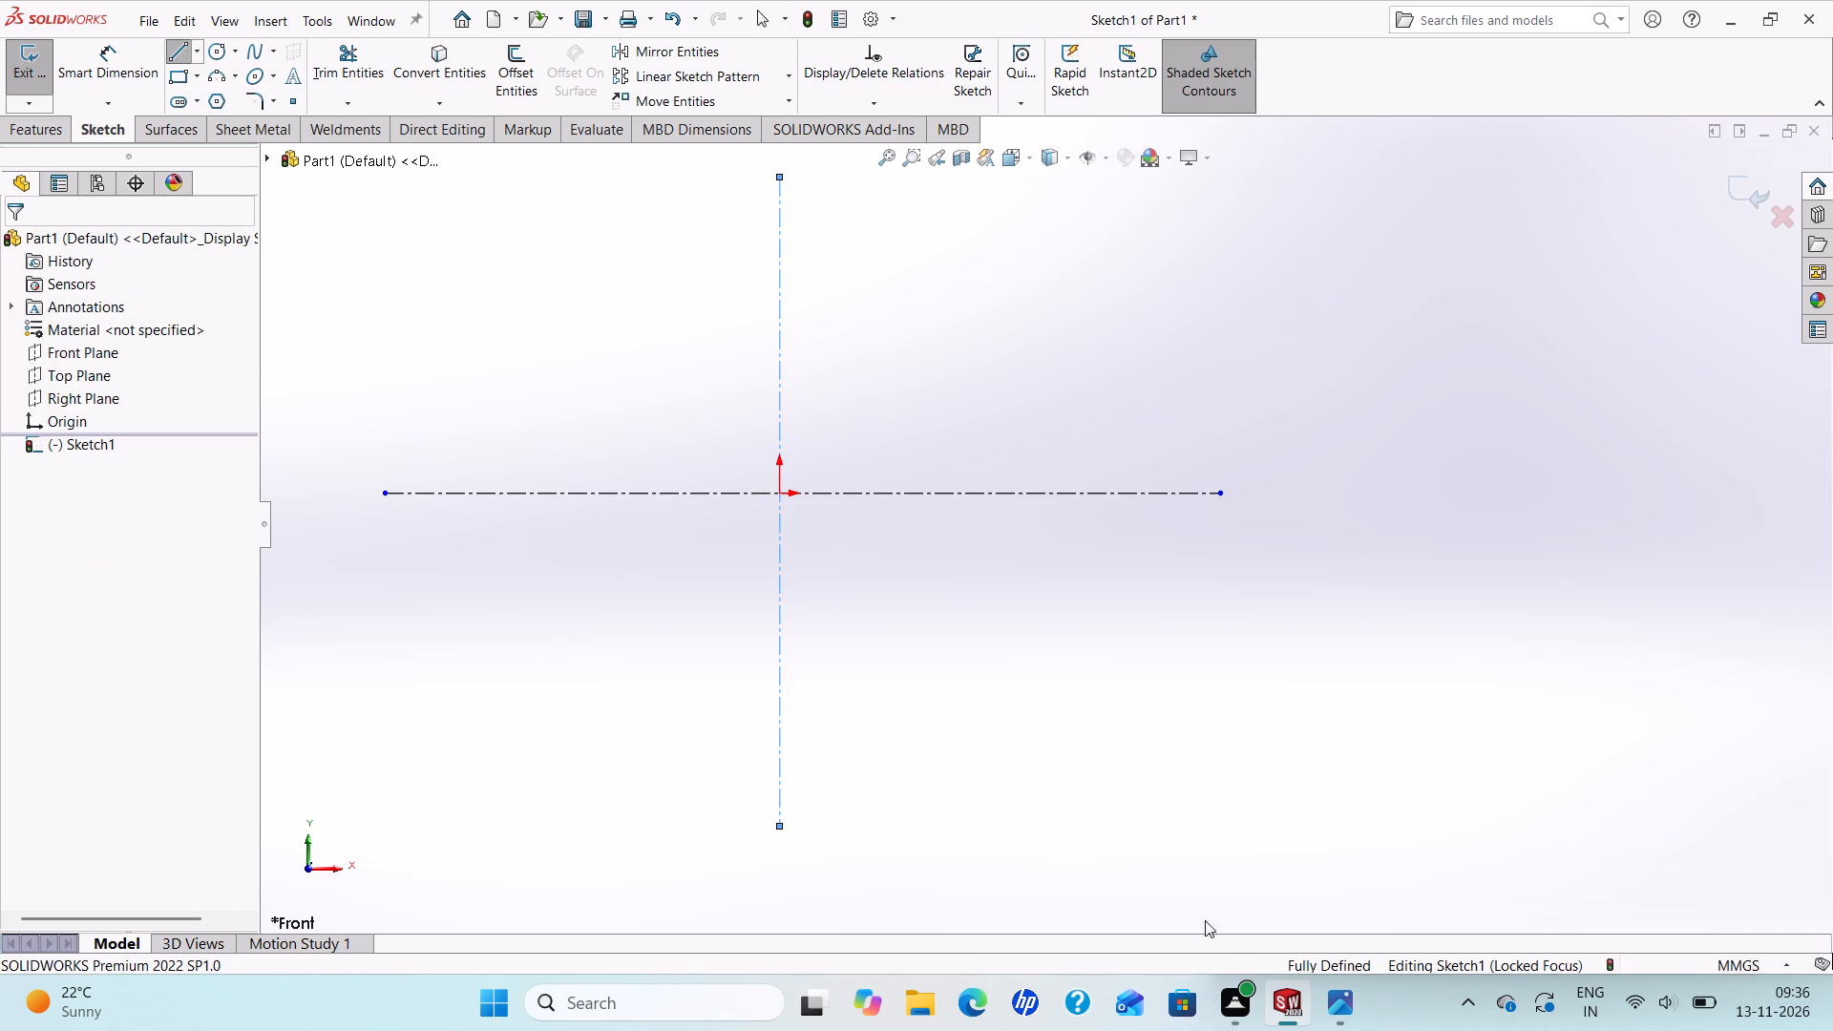
Consult the reference drawing and sketch two concentric circles centred on the origin, with radii of about 58 mm and 50 mm.
click(1338, 1004)
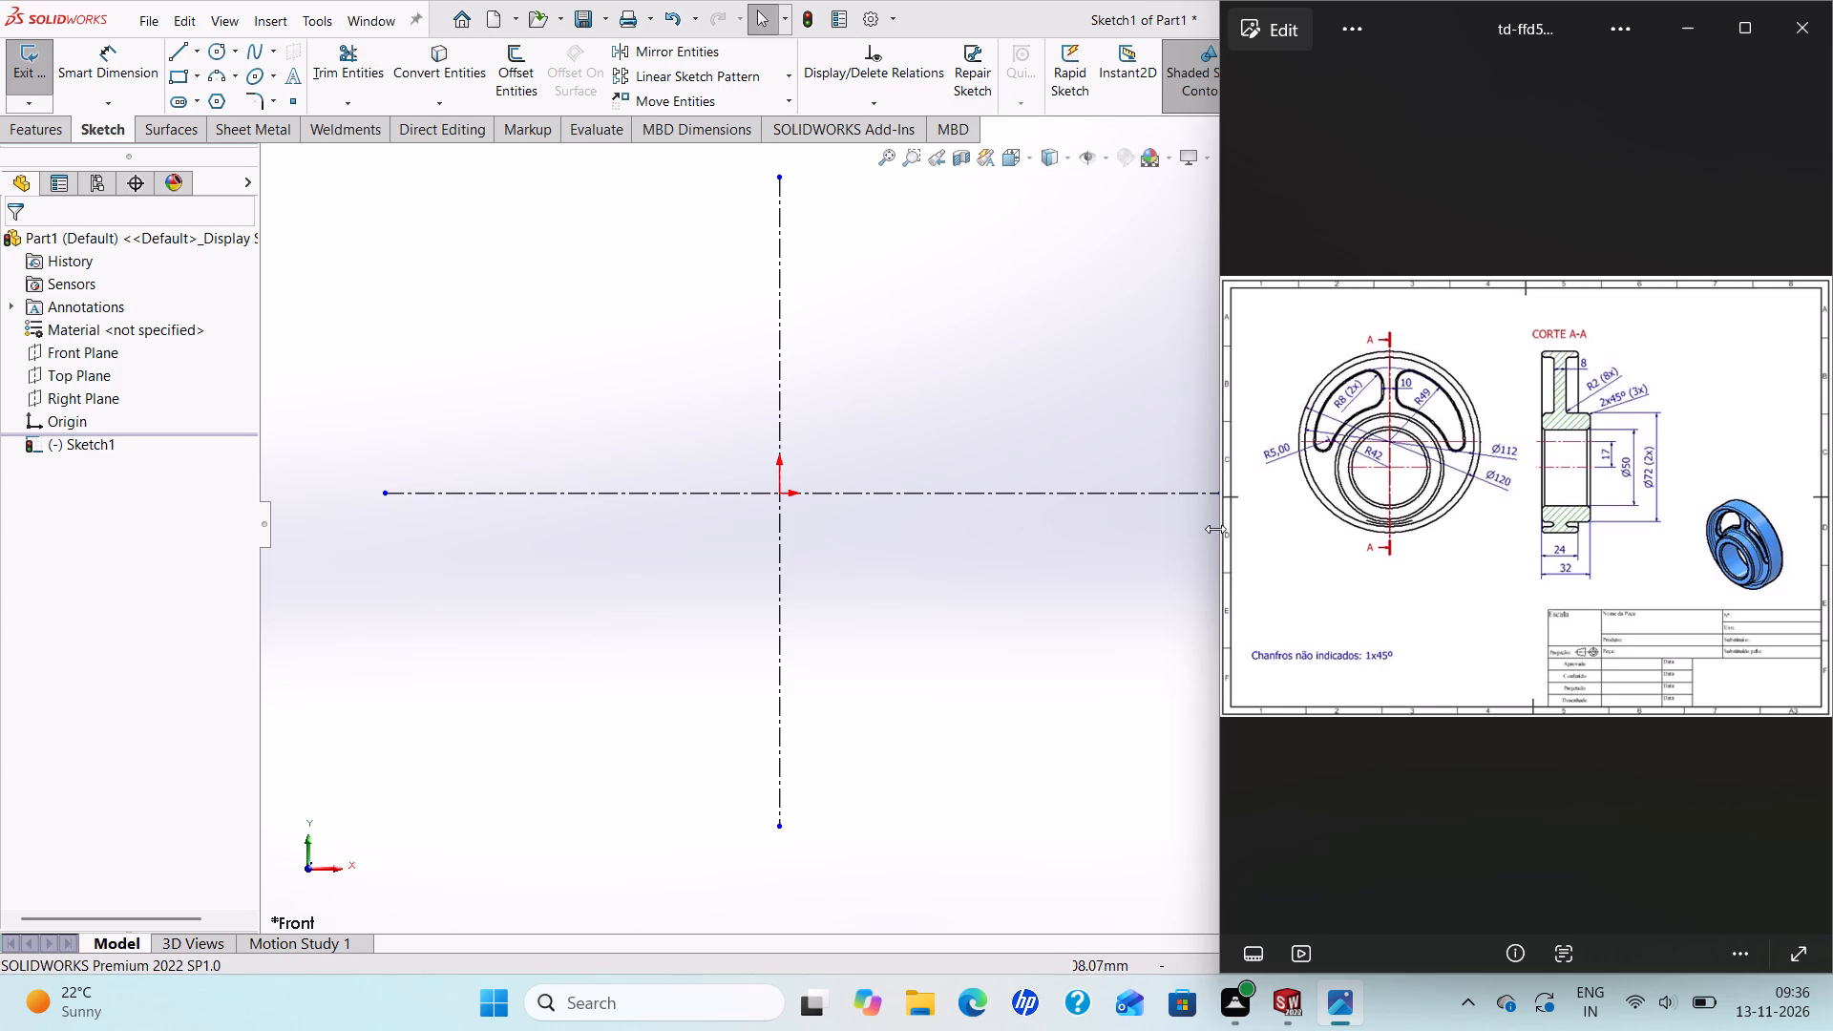
scroll(1324, 549, up, 3)
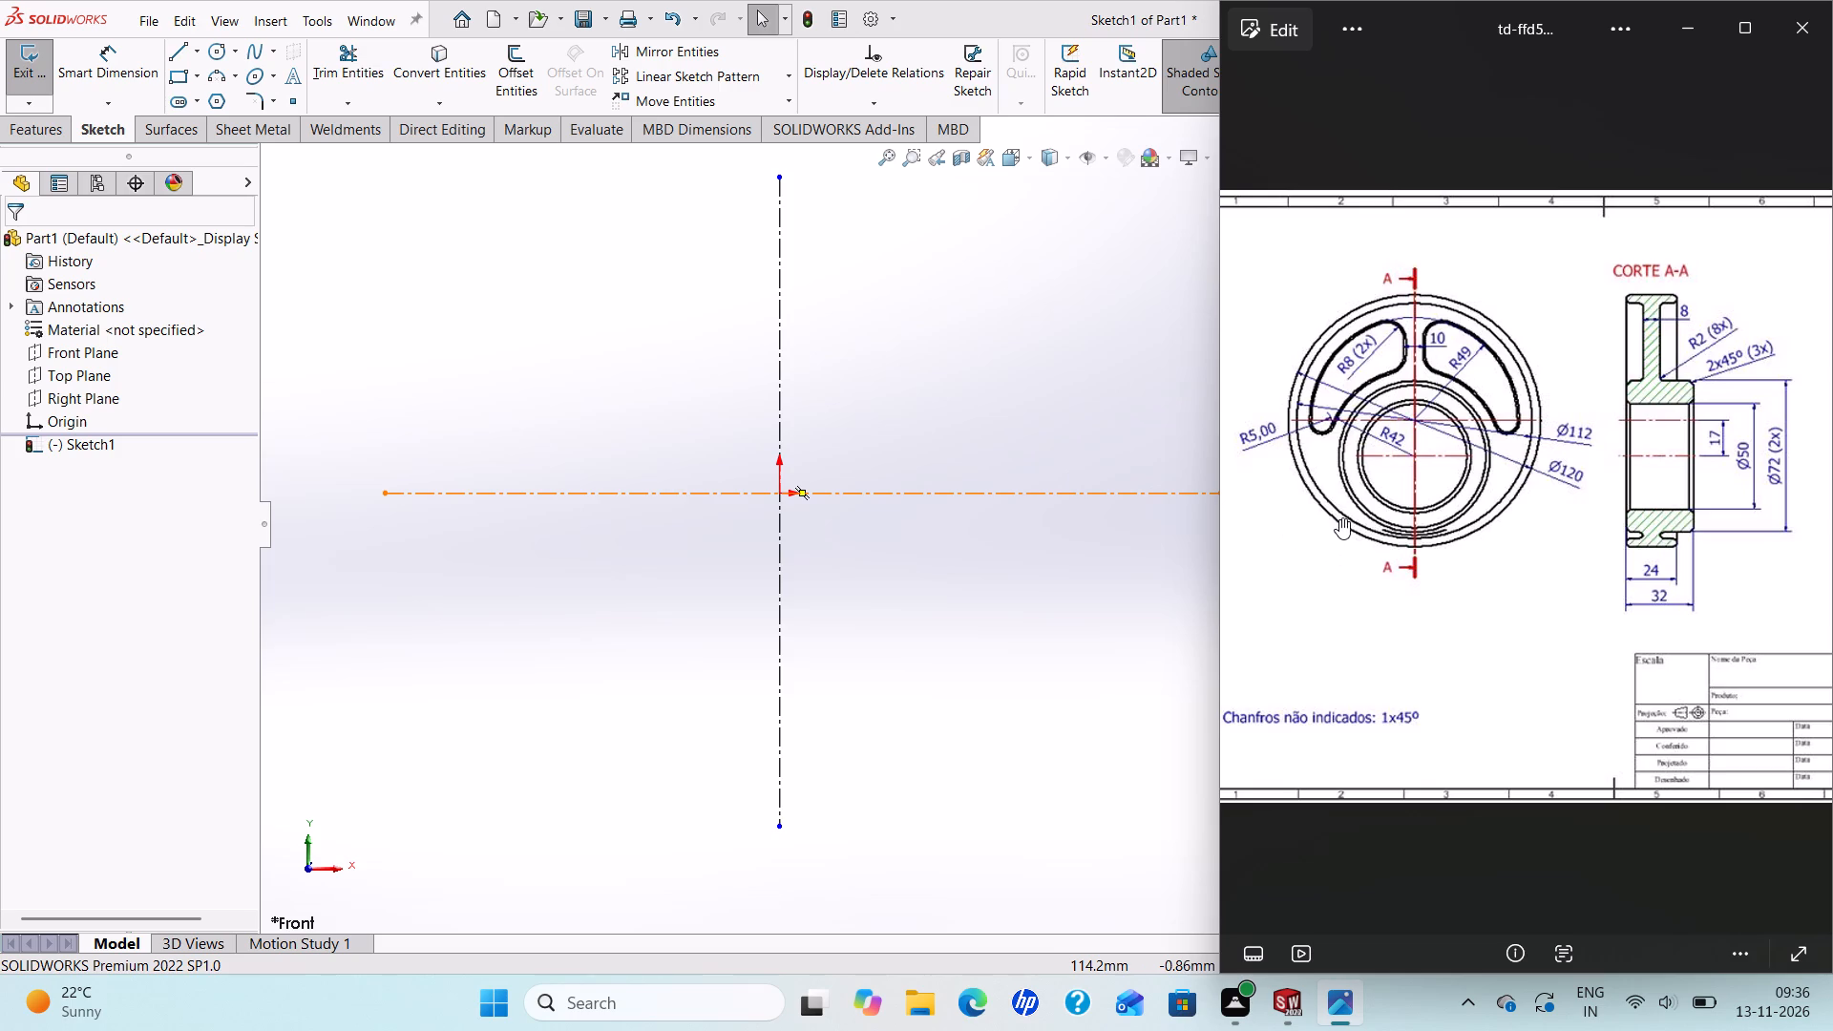
scroll(1359, 553, up, 1)
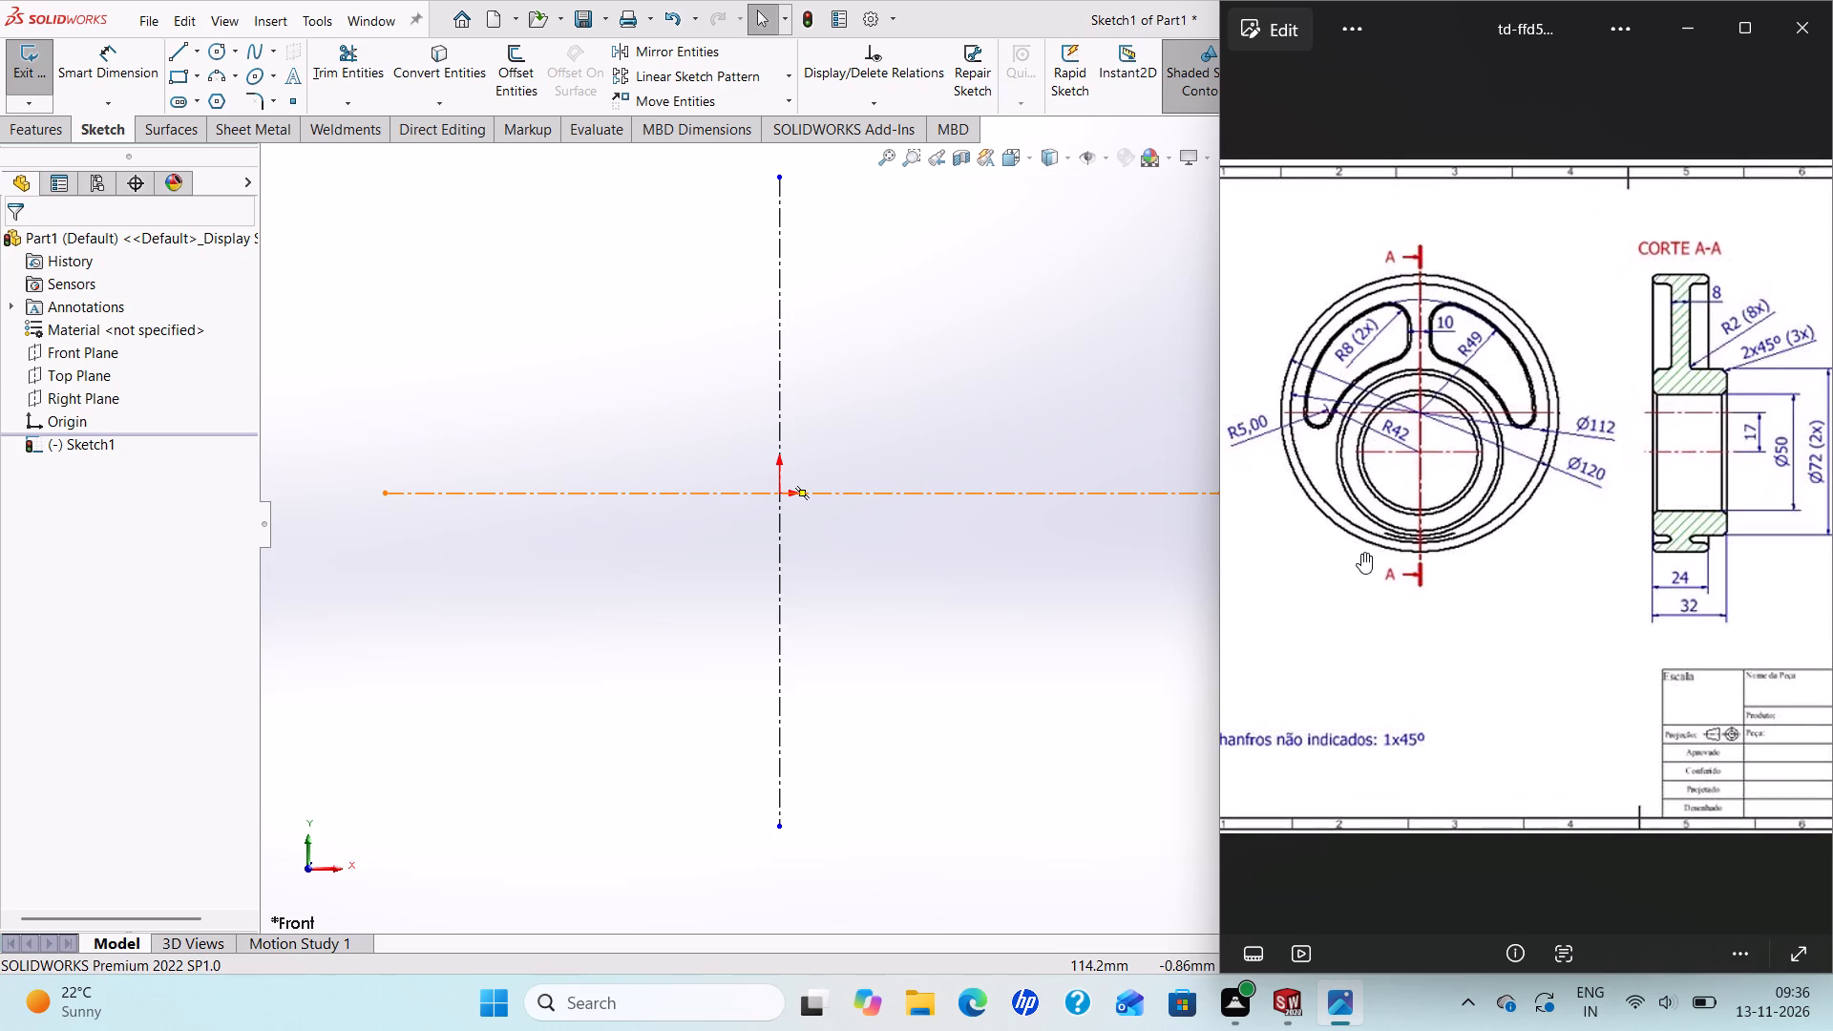
scroll(1361, 553, down, 1)
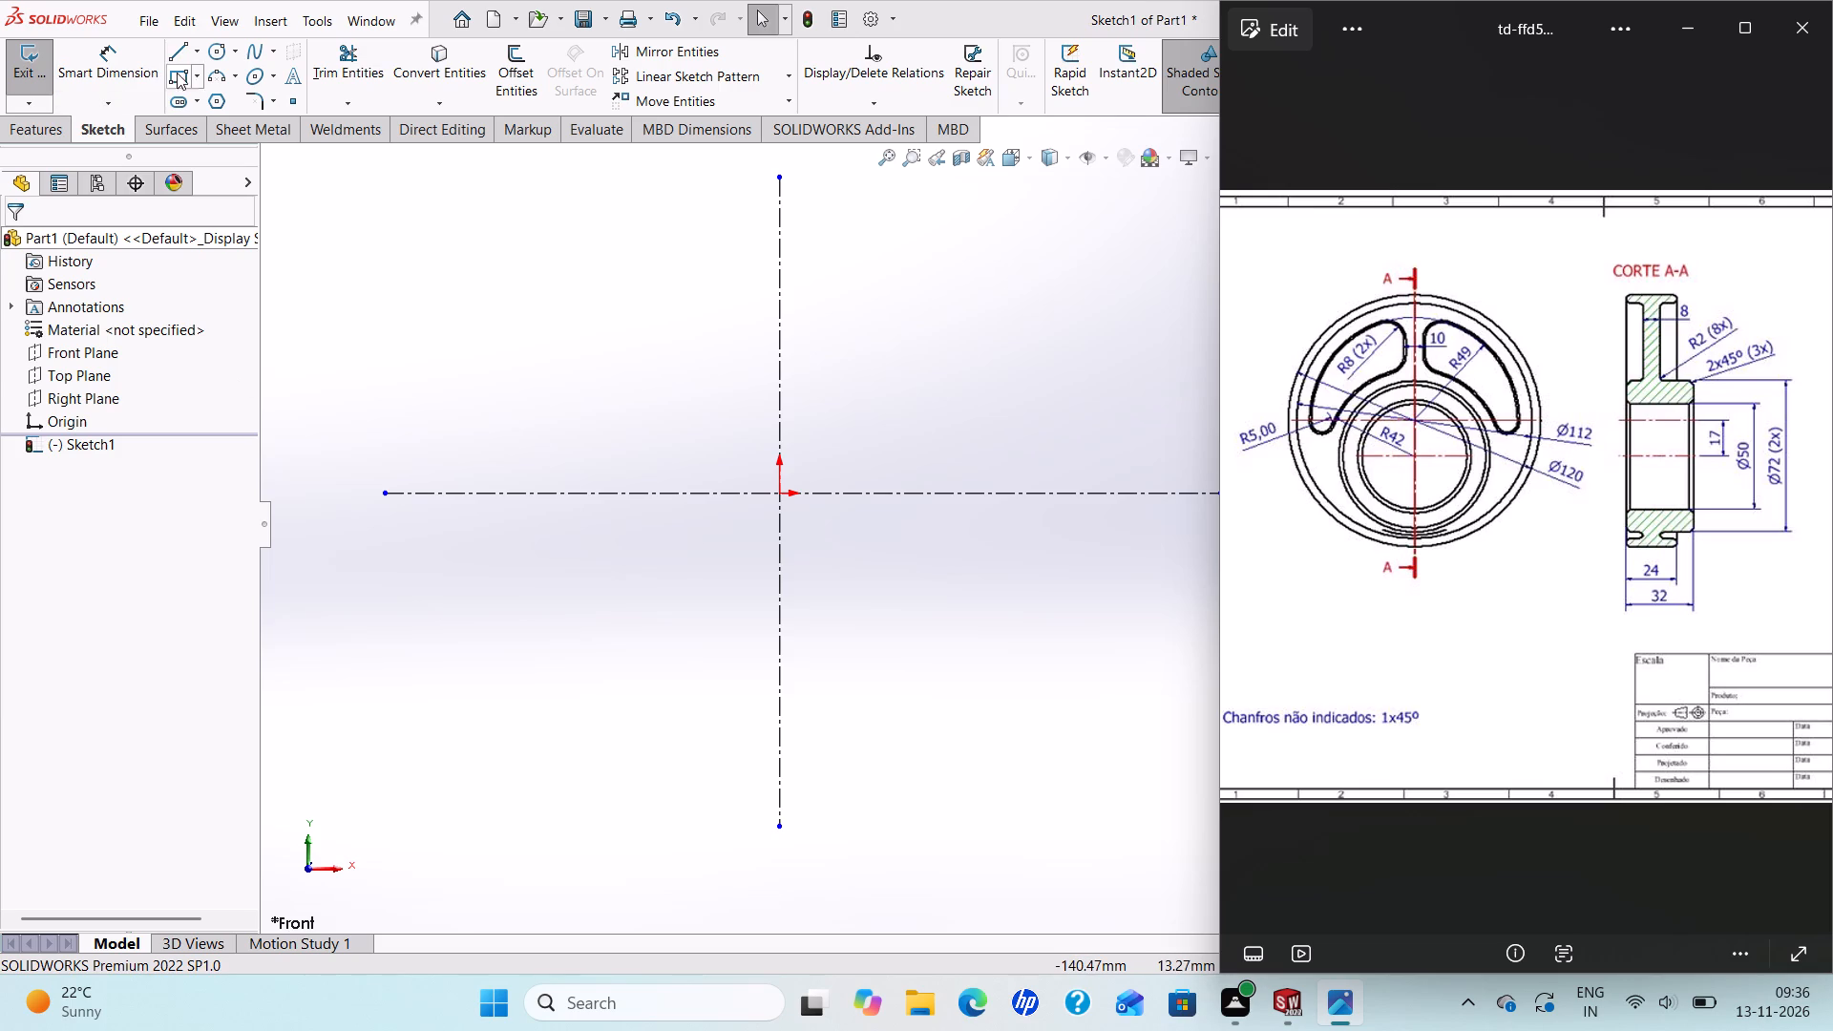
click(212, 54)
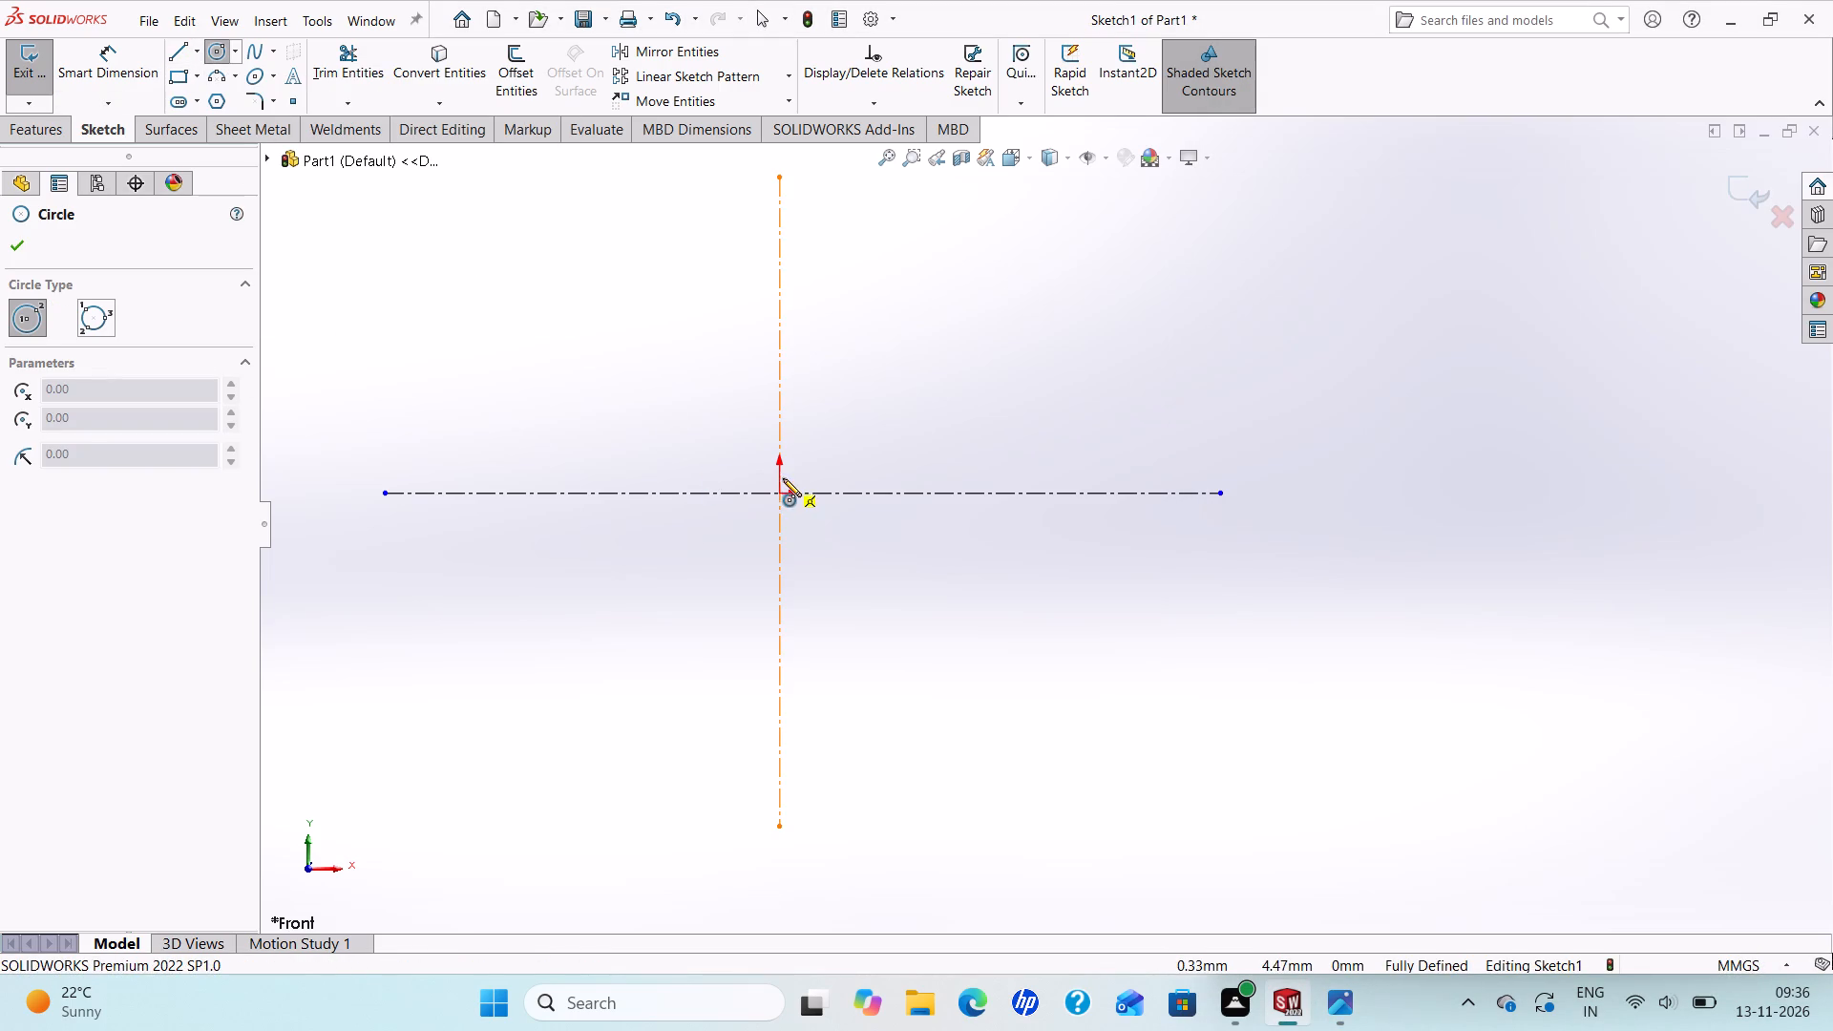
click(780, 492)
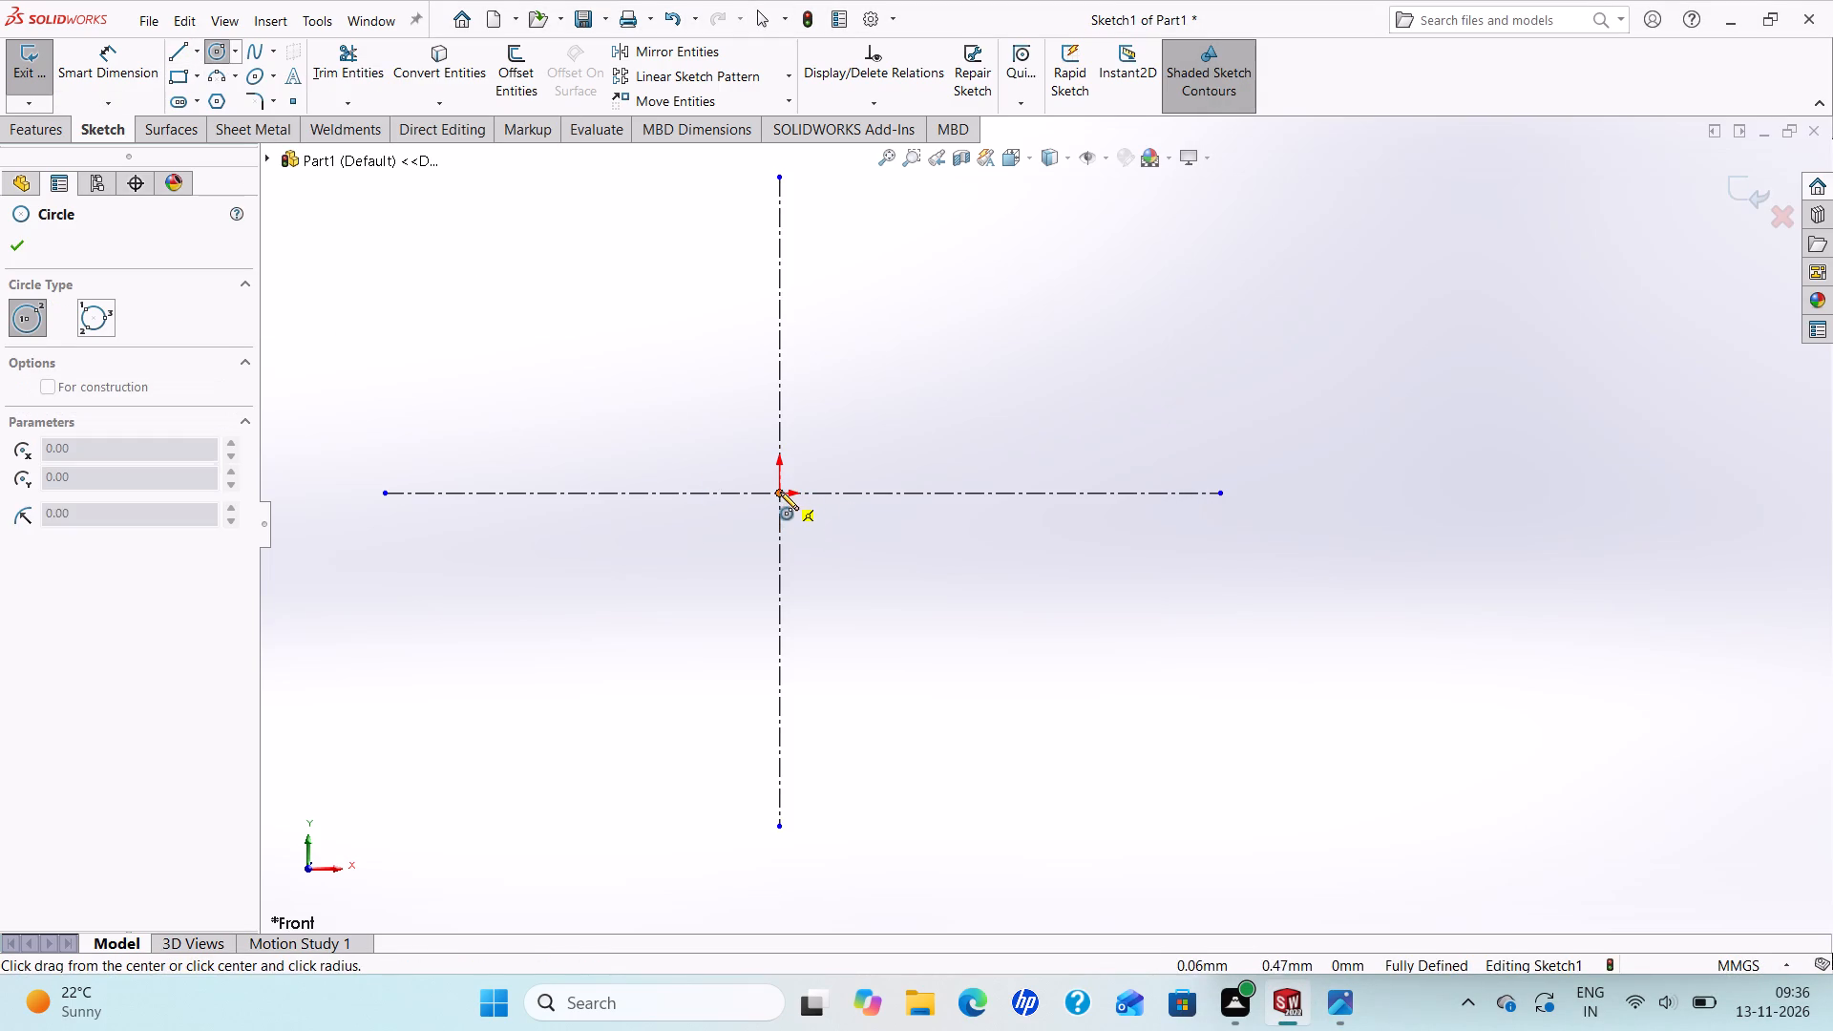
click(978, 553)
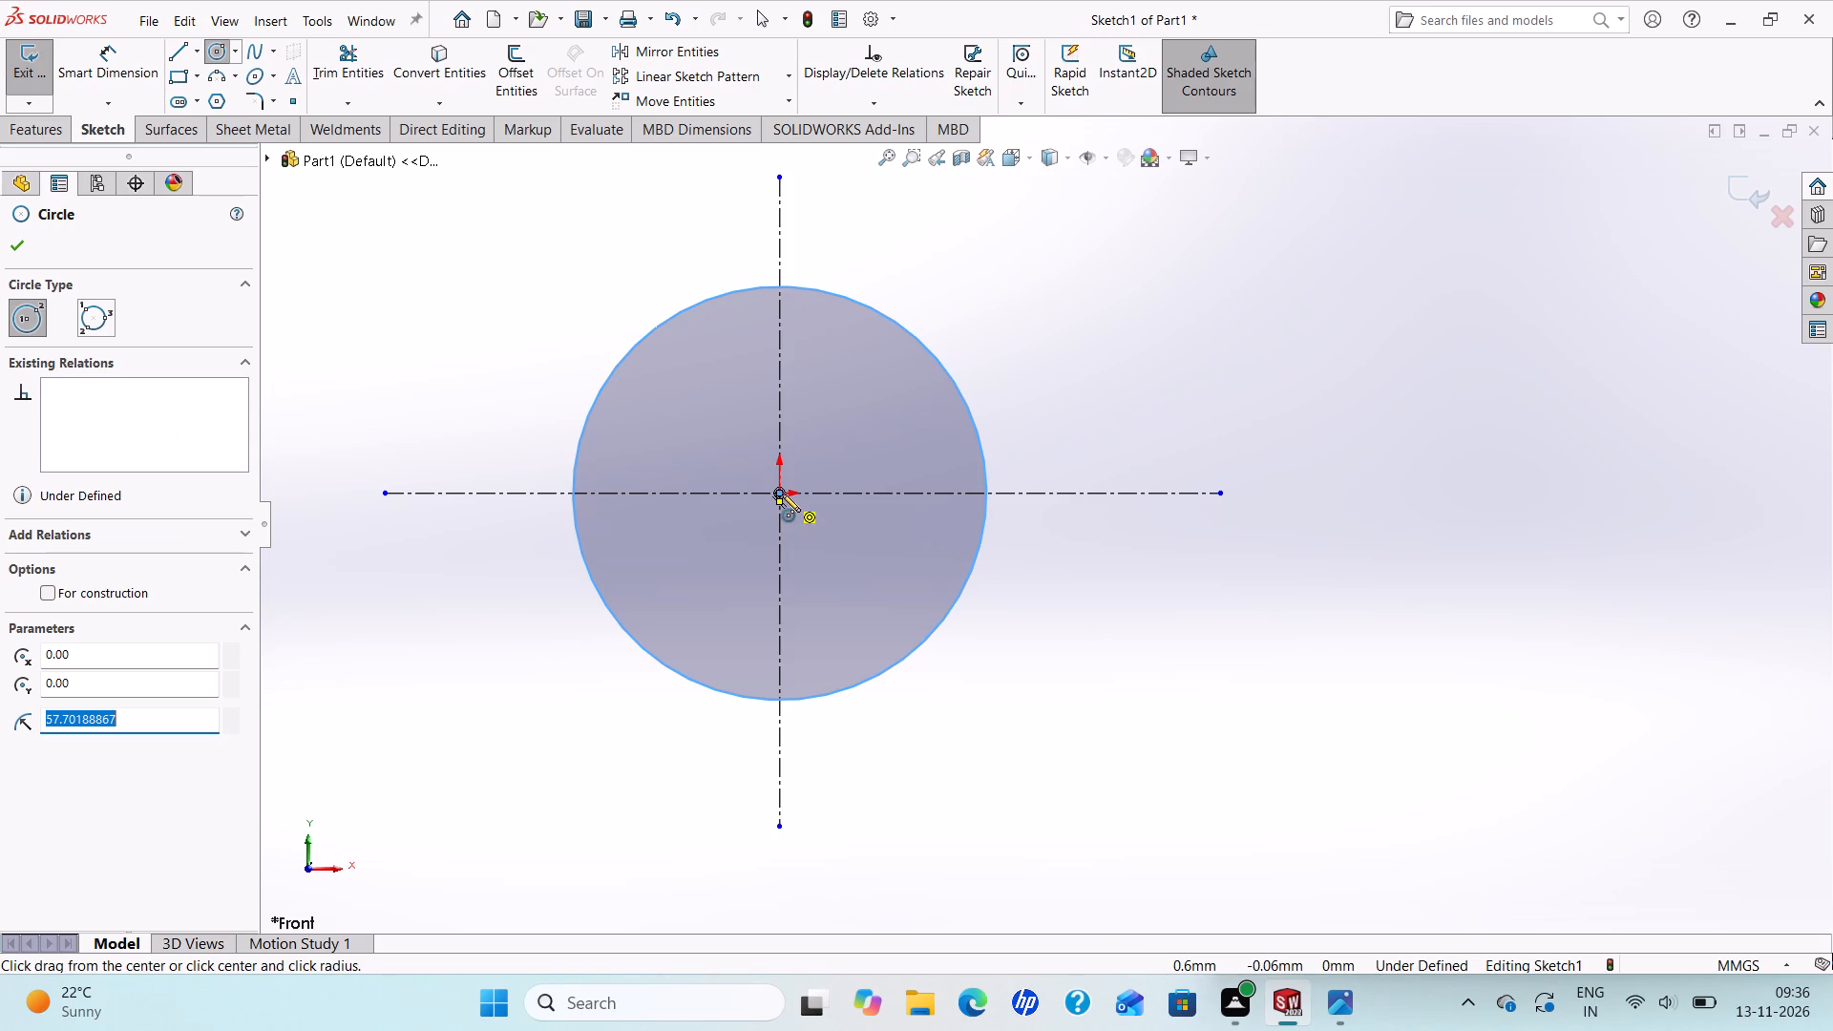
click(777, 489)
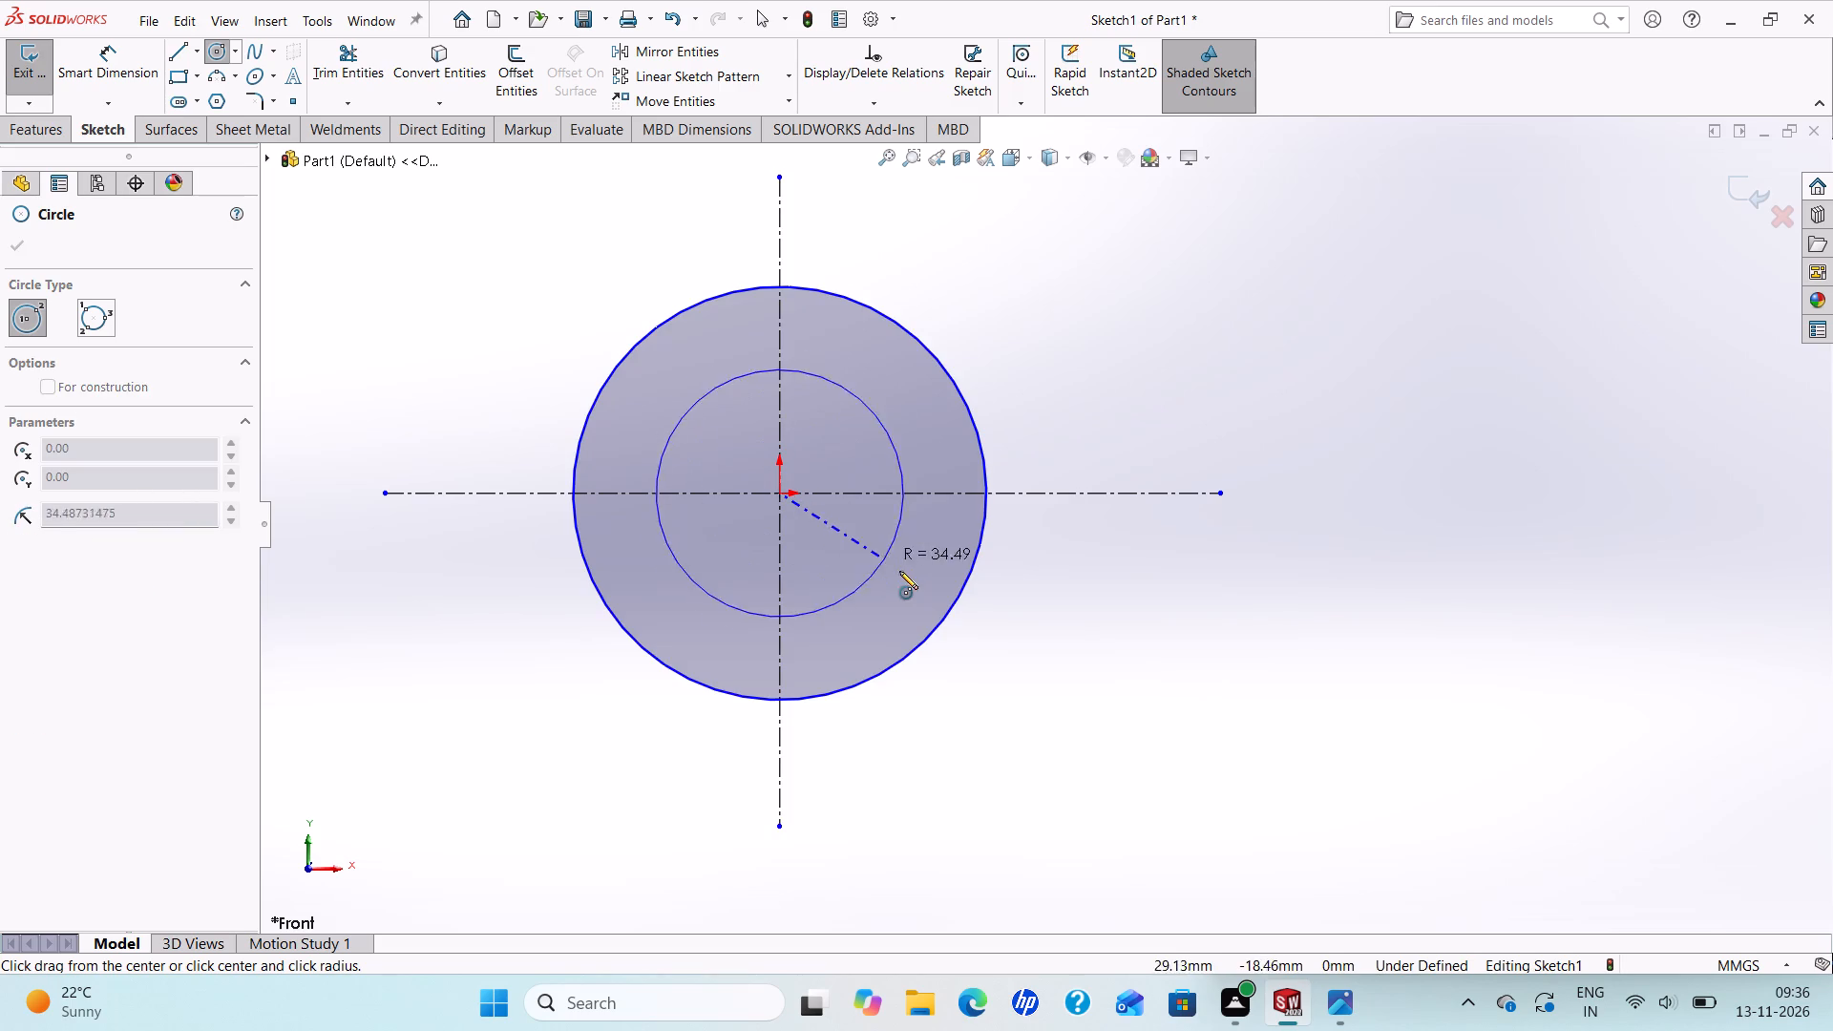
click(924, 600)
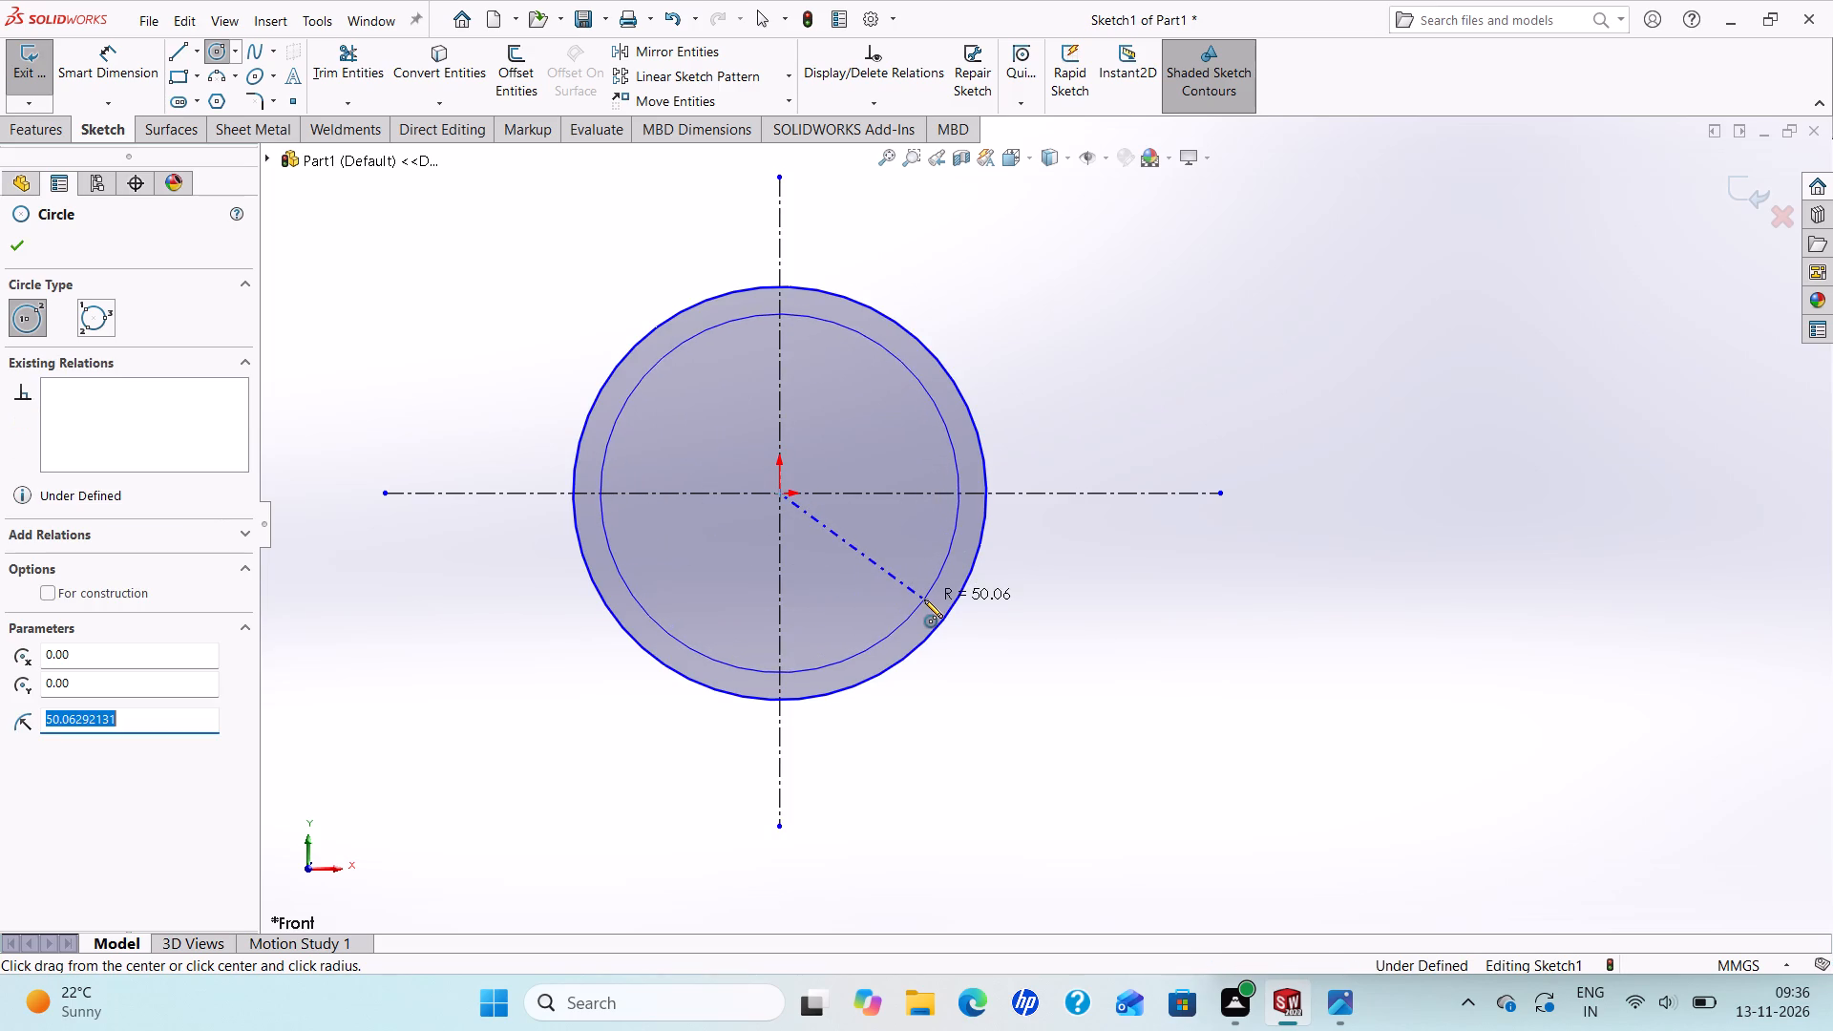
right_click(924, 600)
click(983, 608)
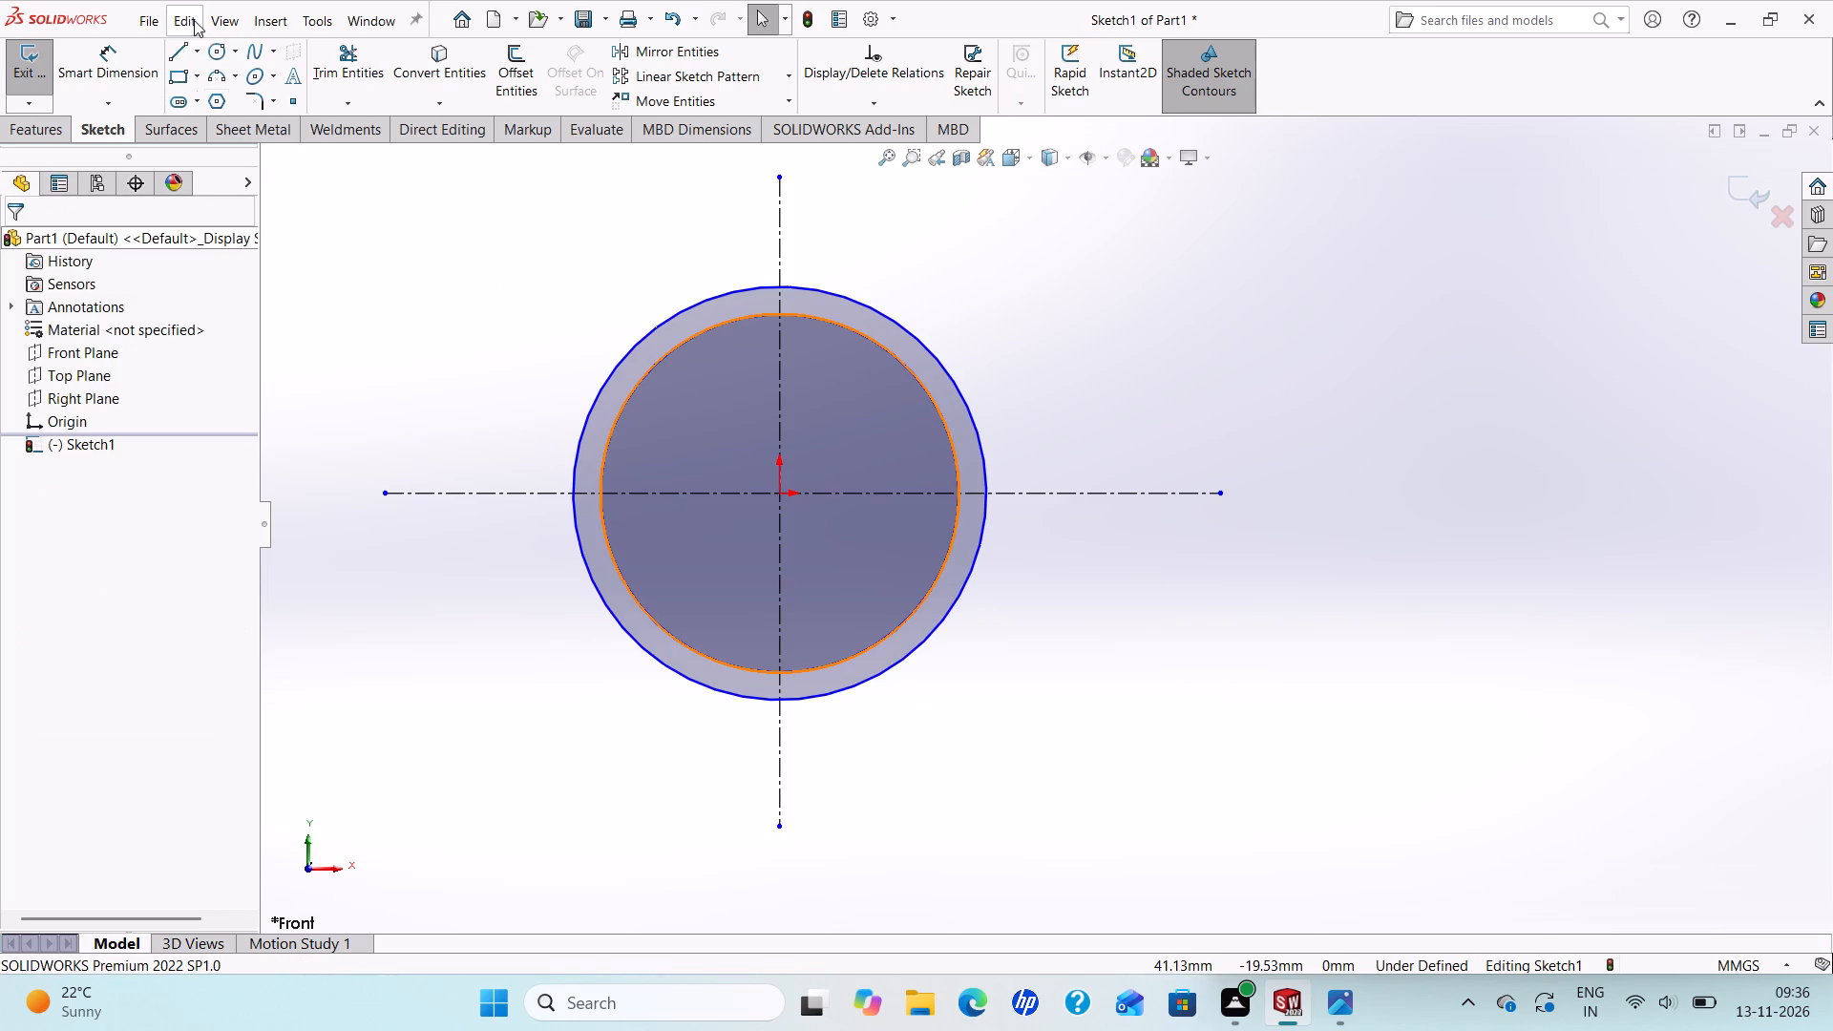
Dimension the outer circle to a diameter of 120 mm and the inner circle to 112 mm.
click(102, 71)
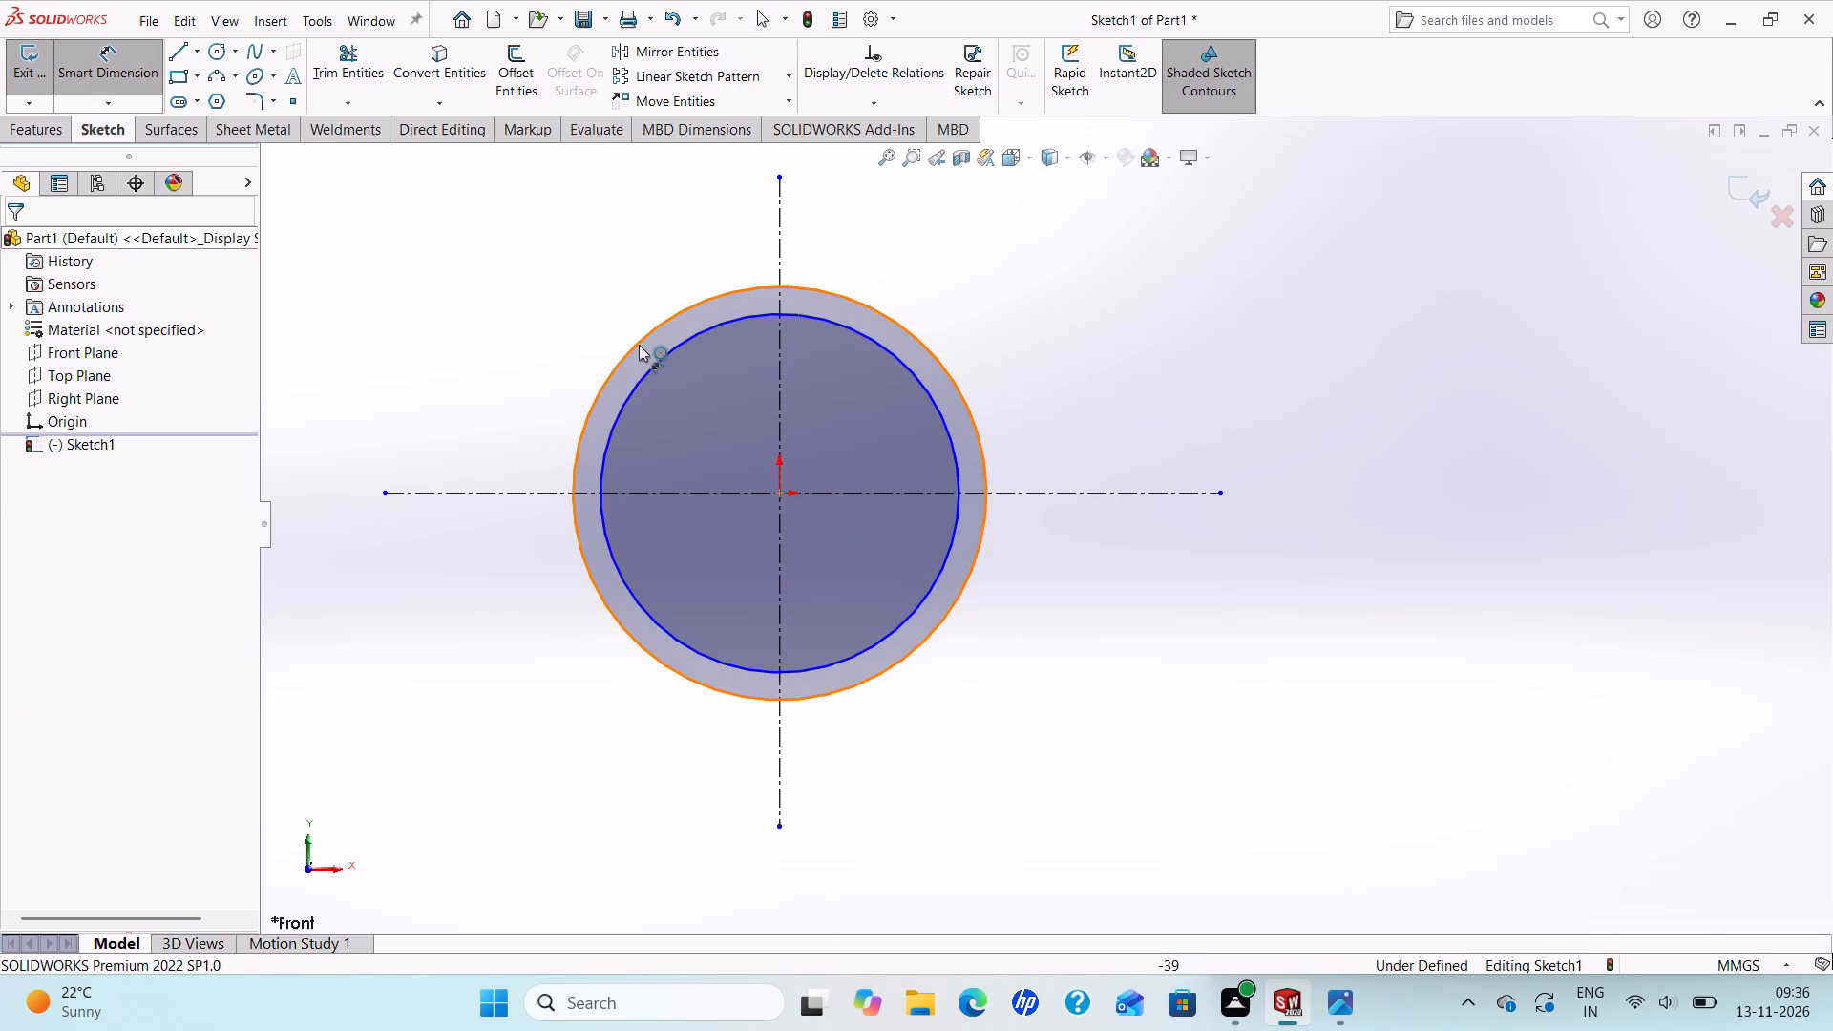
click(639, 345)
click(597, 308)
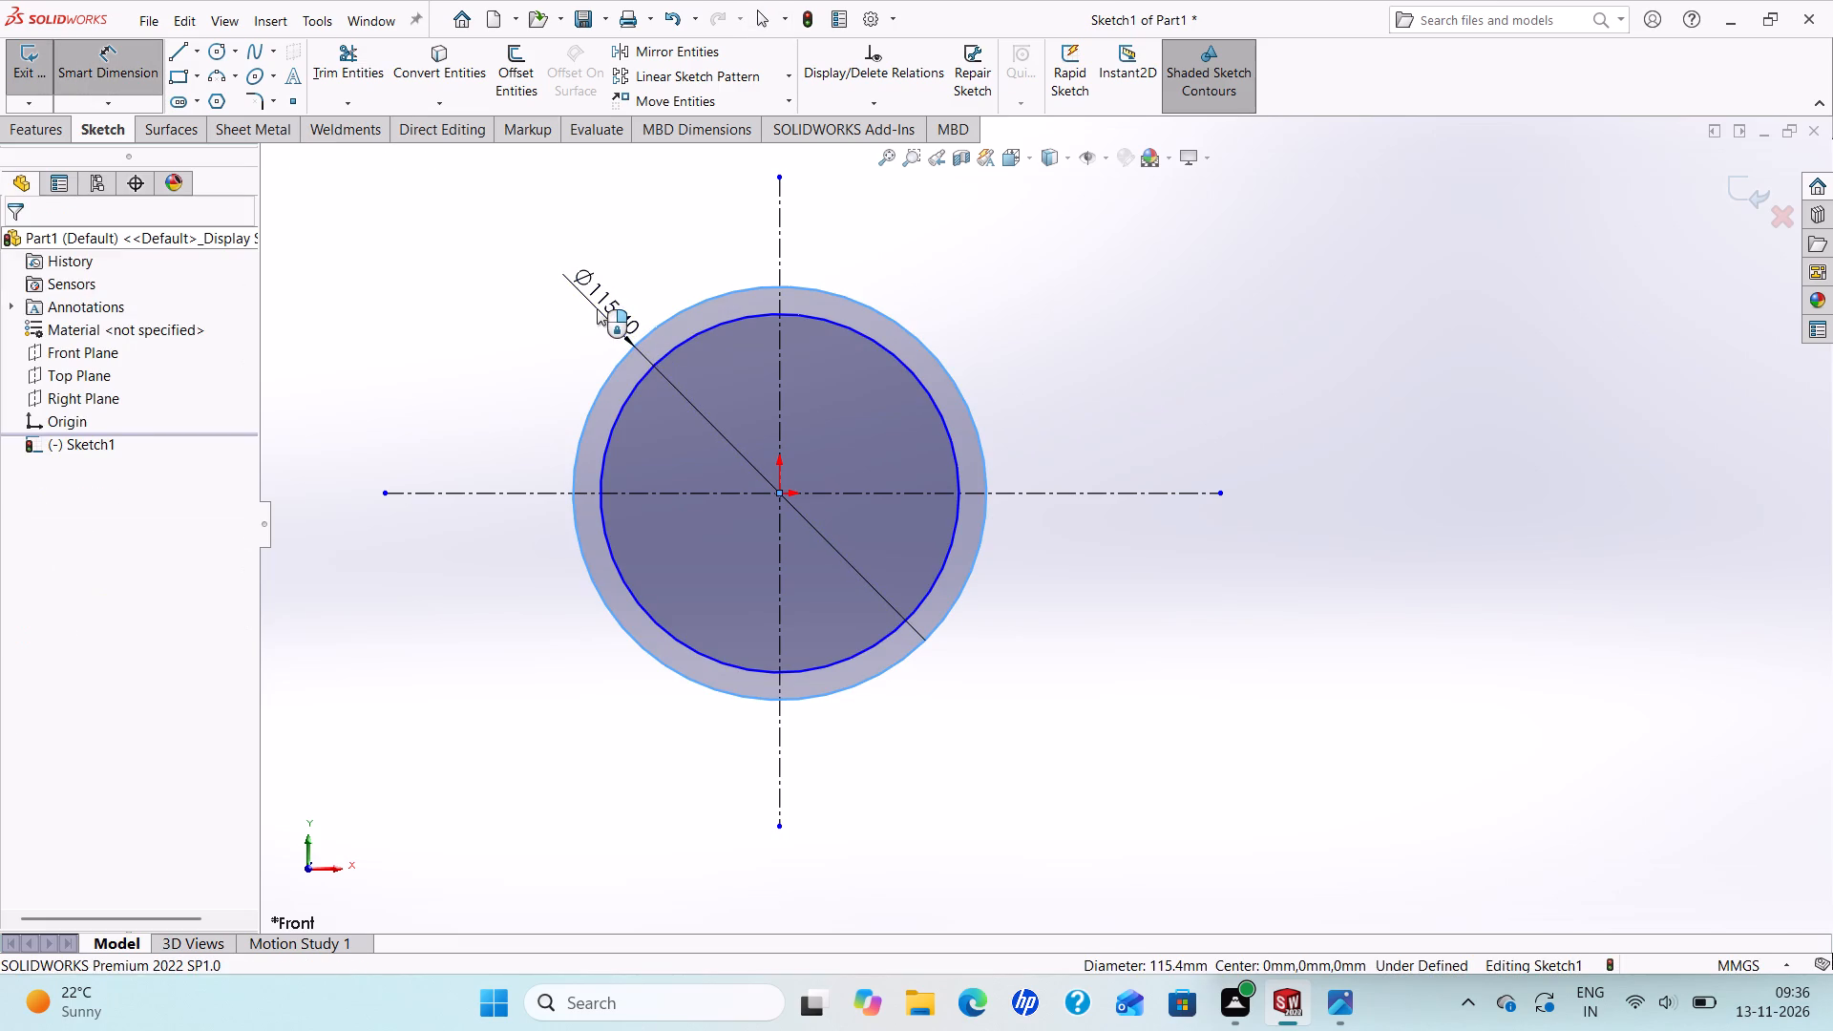
text(120)
key(Return)
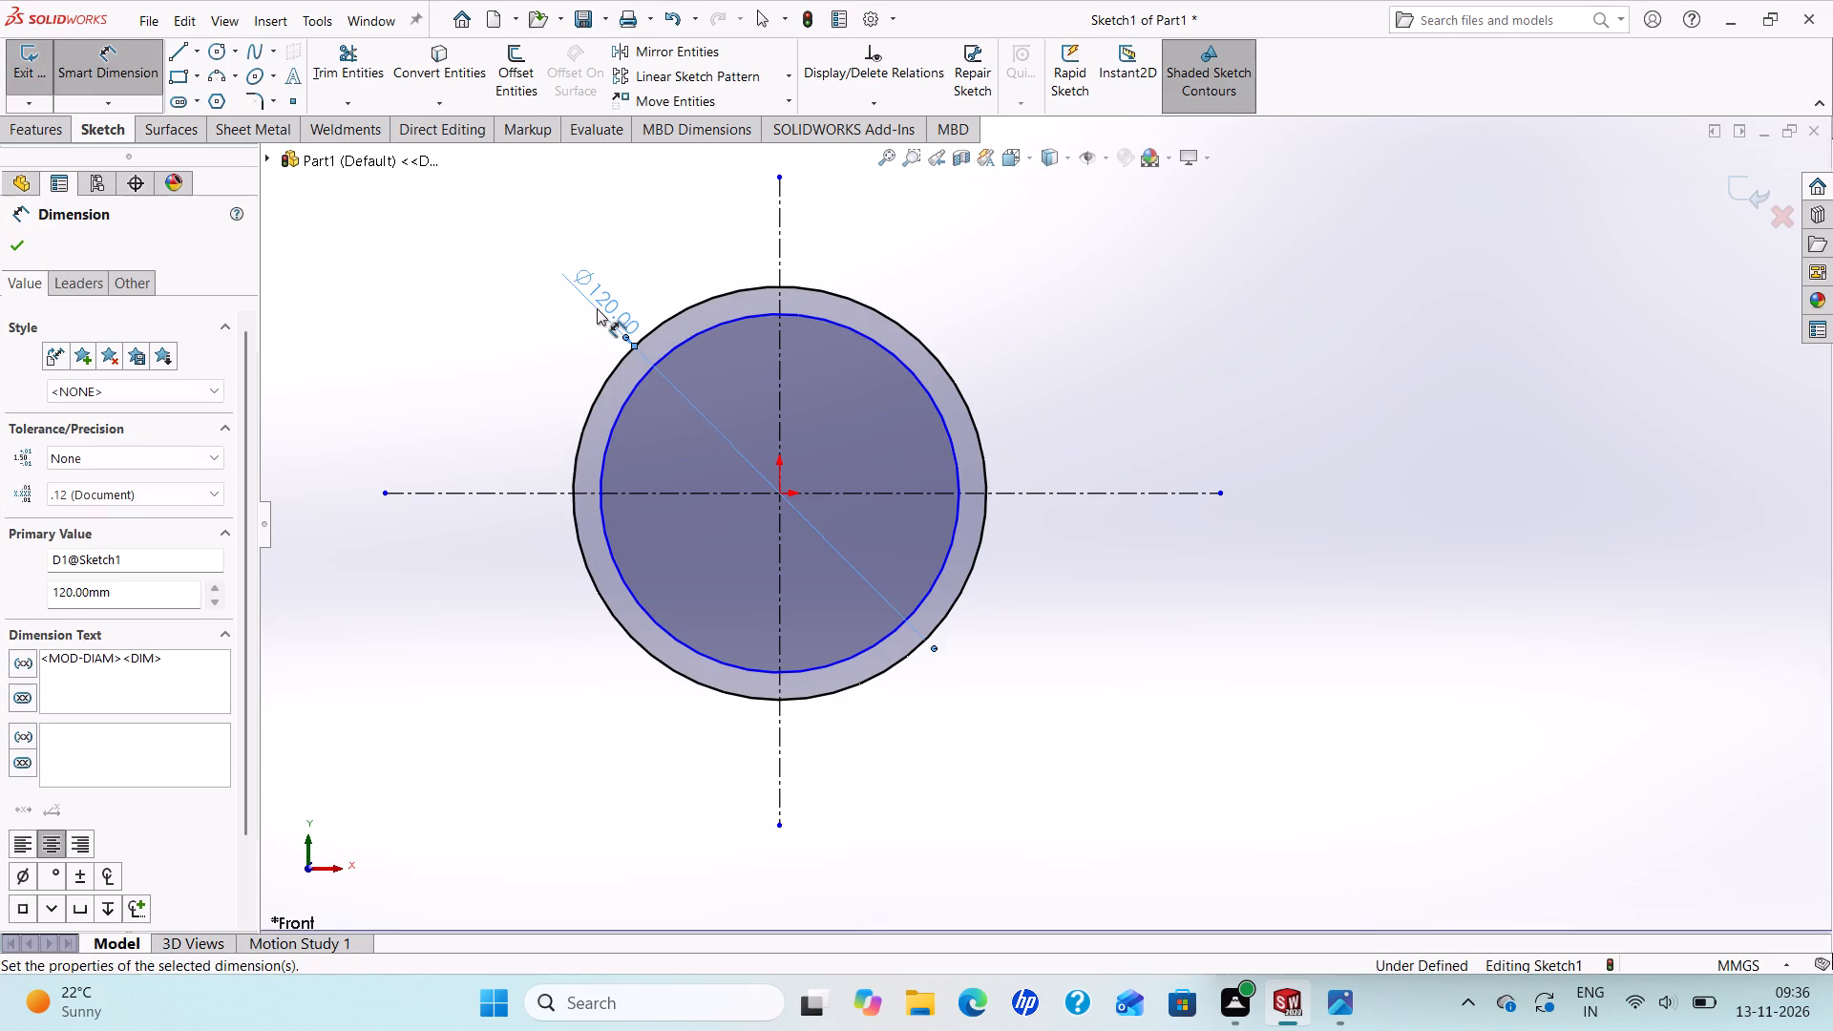
click(638, 384)
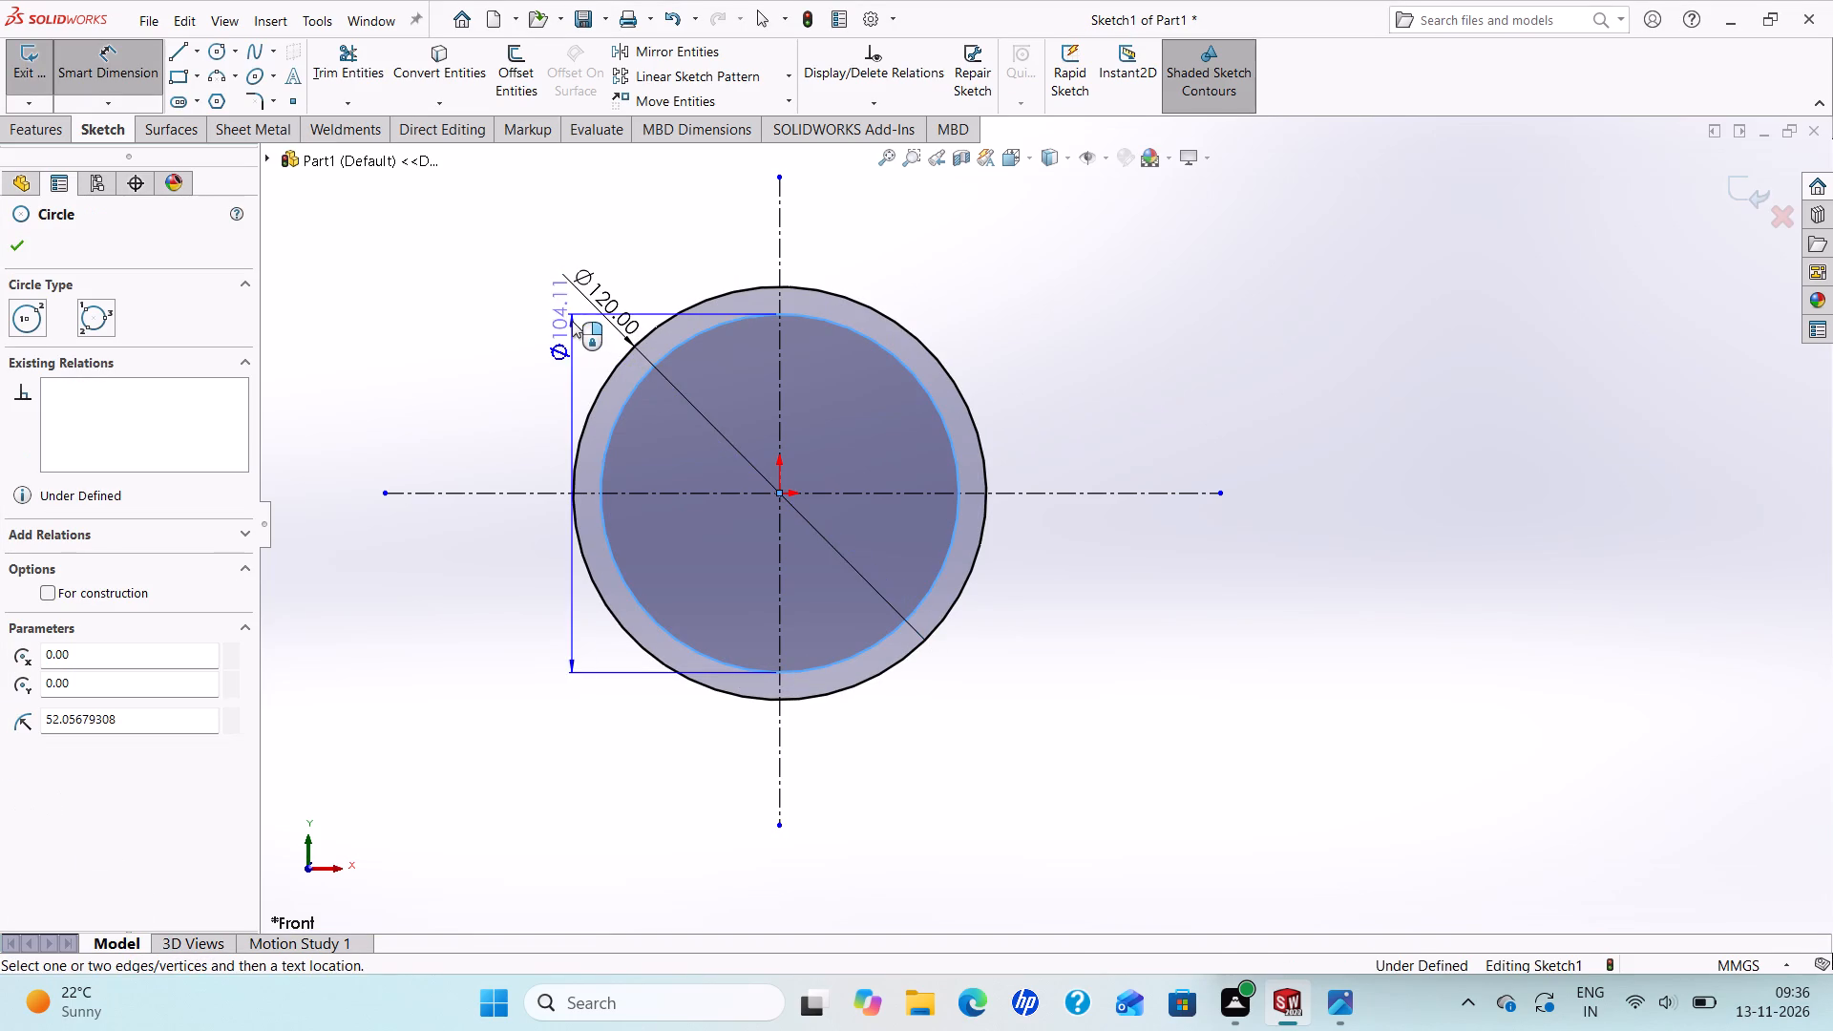
click(557, 288)
text(112)
key(Return)
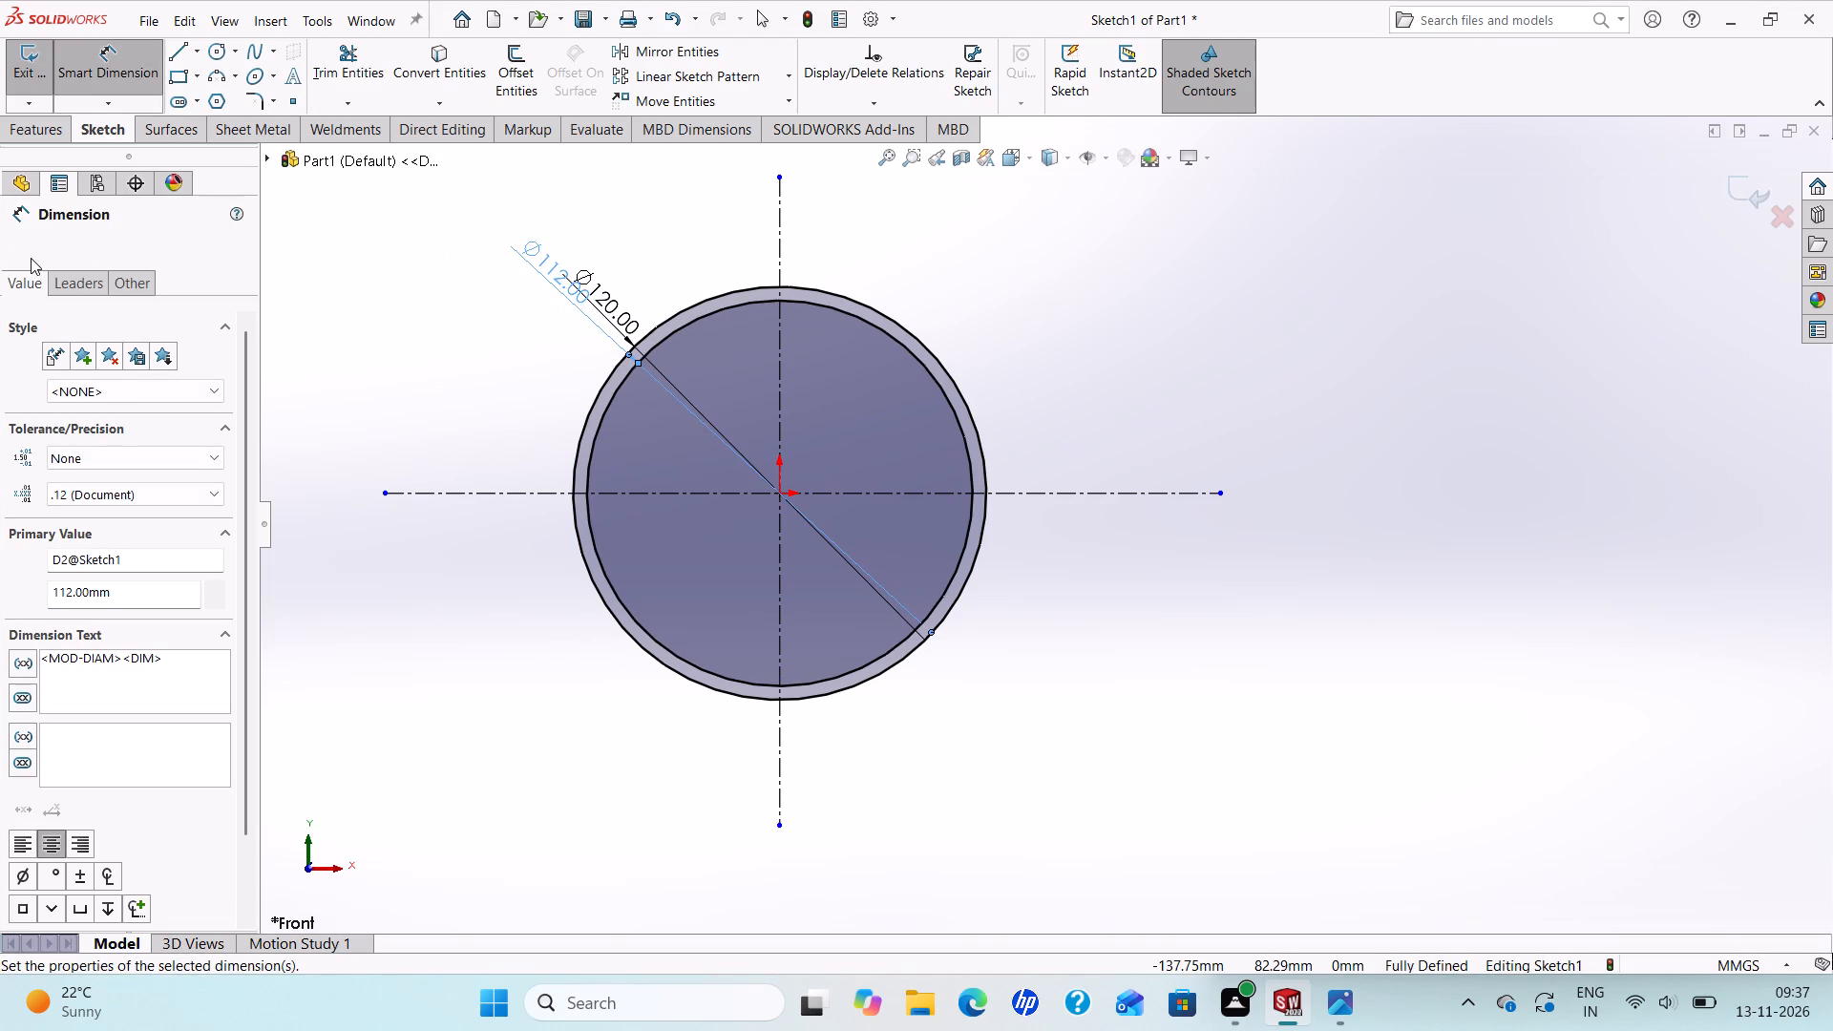
click(31, 258)
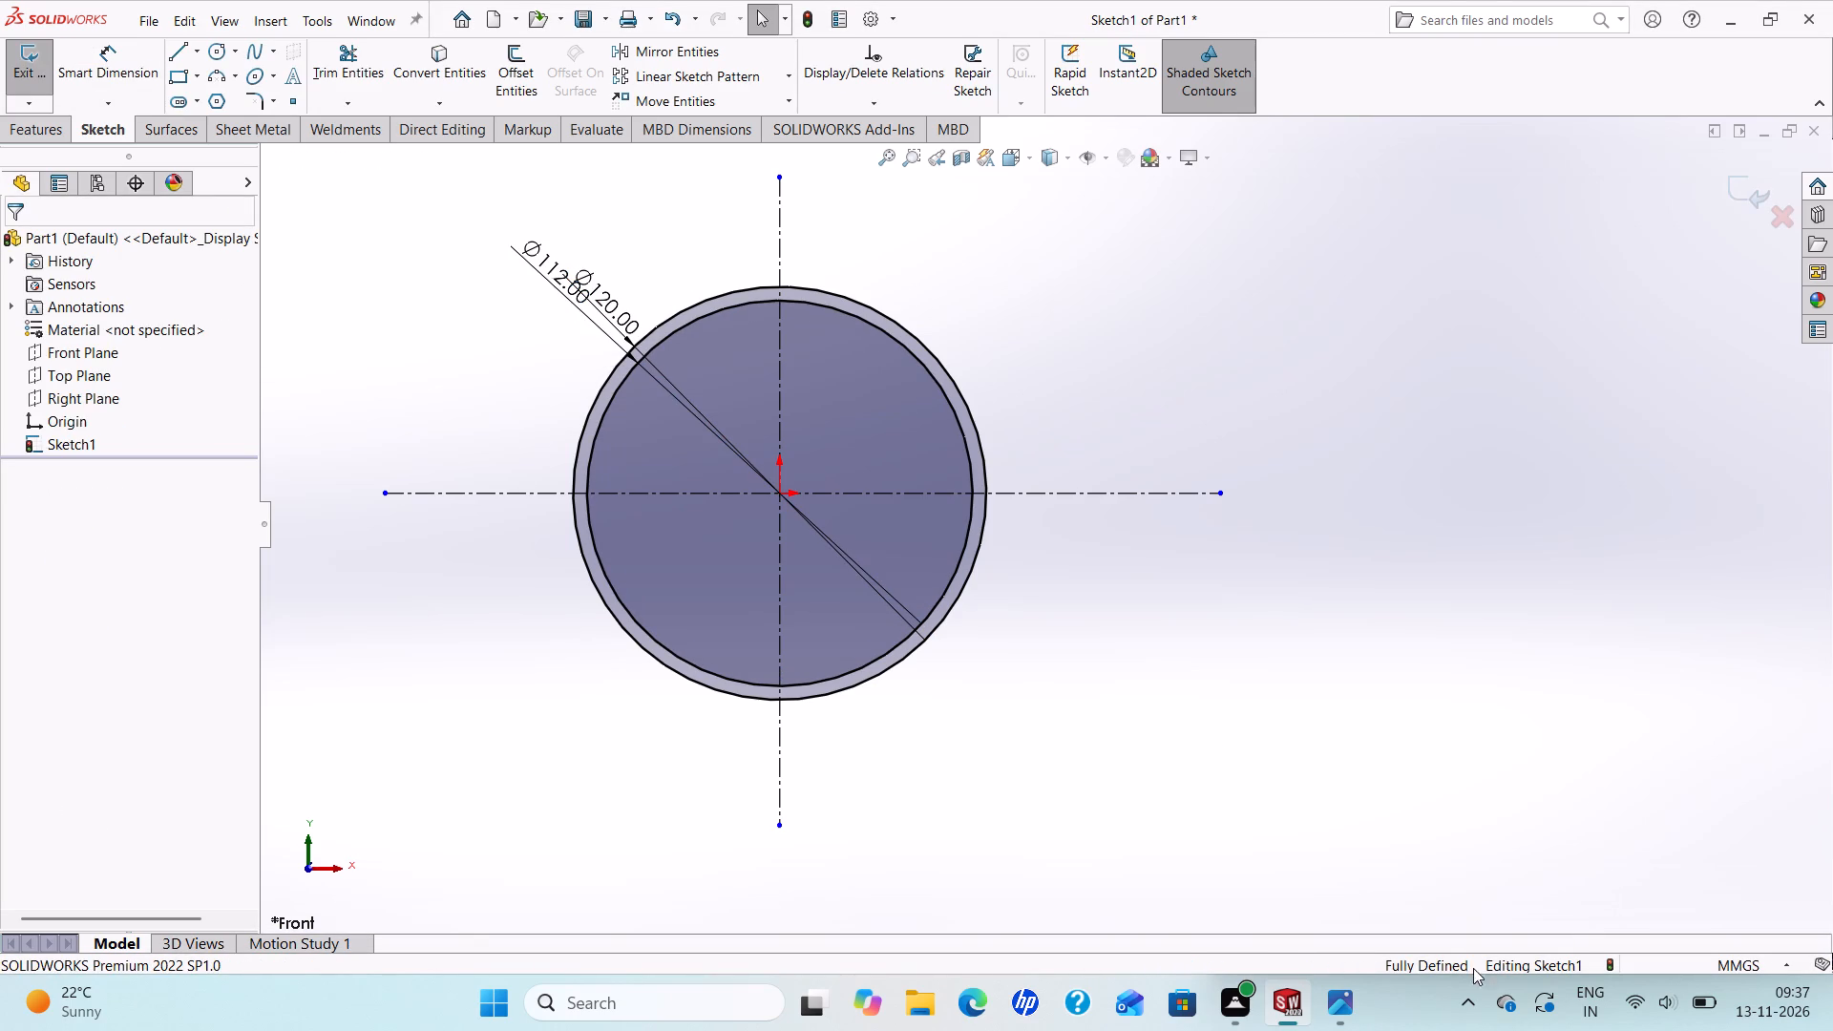
Examine the reference drawing's front view, section A-A and isometric view for the disc's widths, diameters and slot dimensions.
click(1340, 1014)
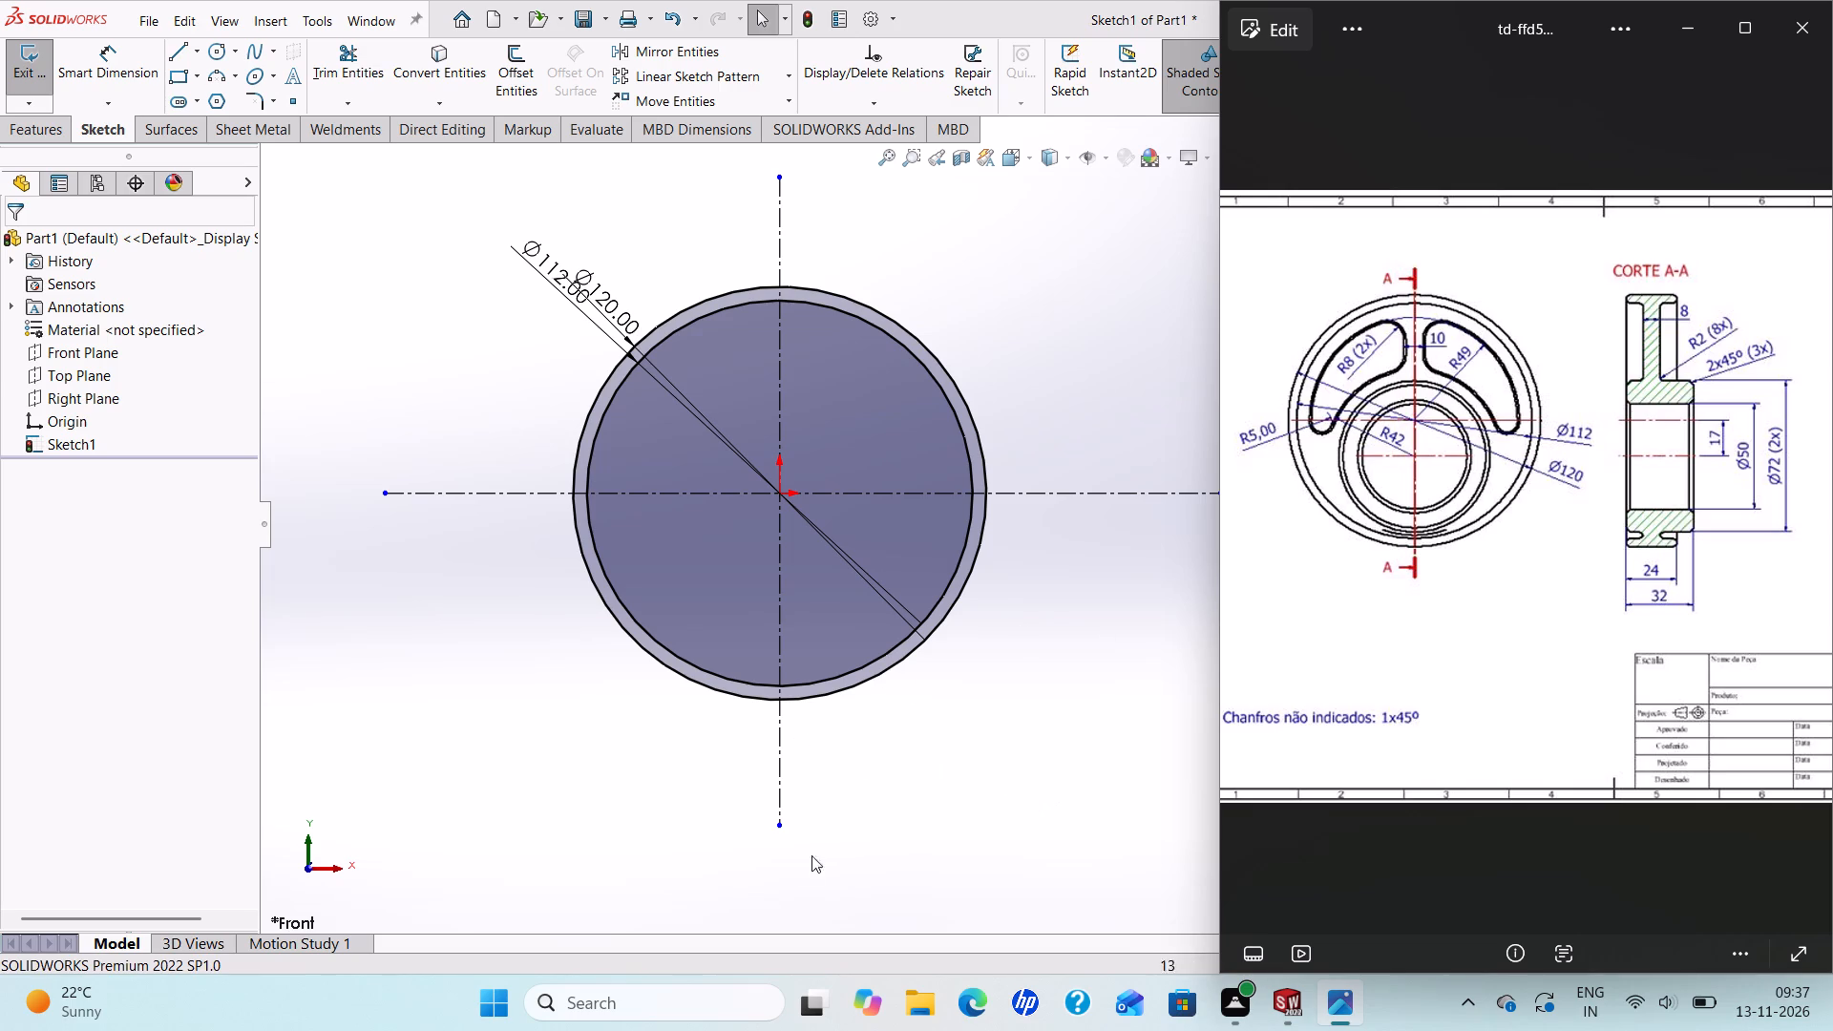
scroll(1617, 750, up, 1)
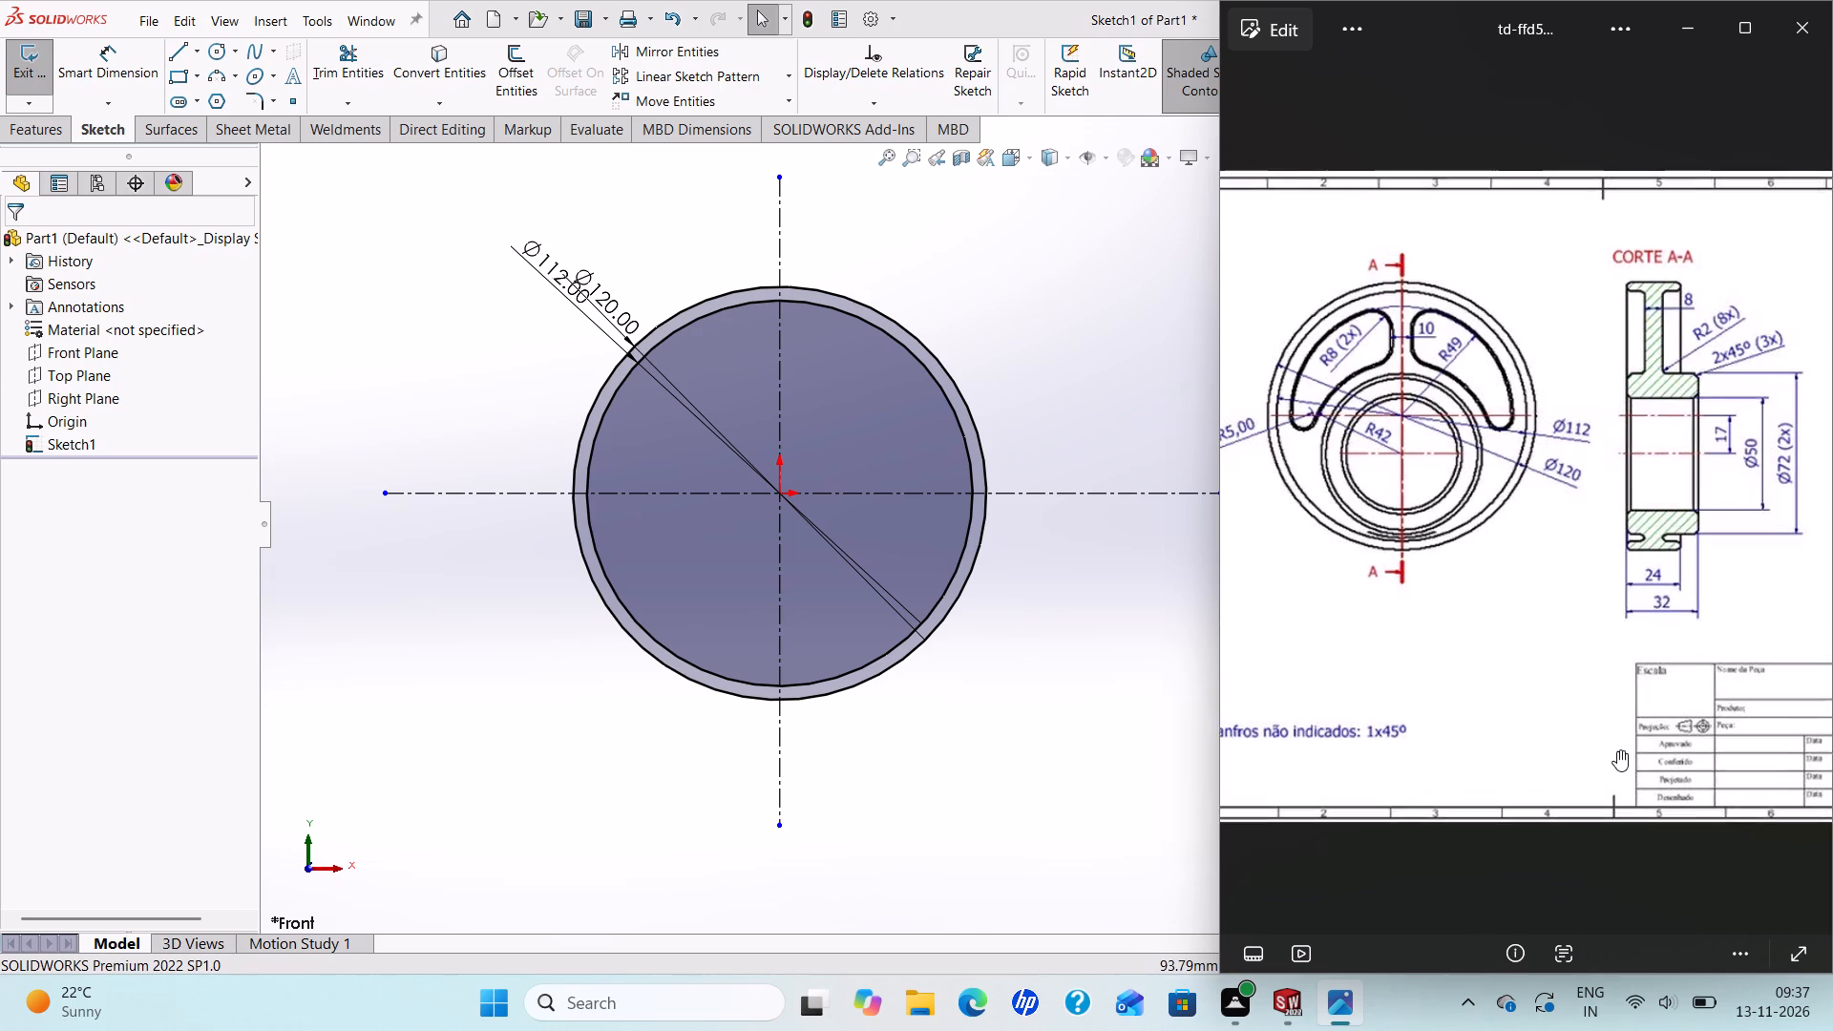
scroll(1617, 750, down, 2)
scroll(1742, 644, down, 5)
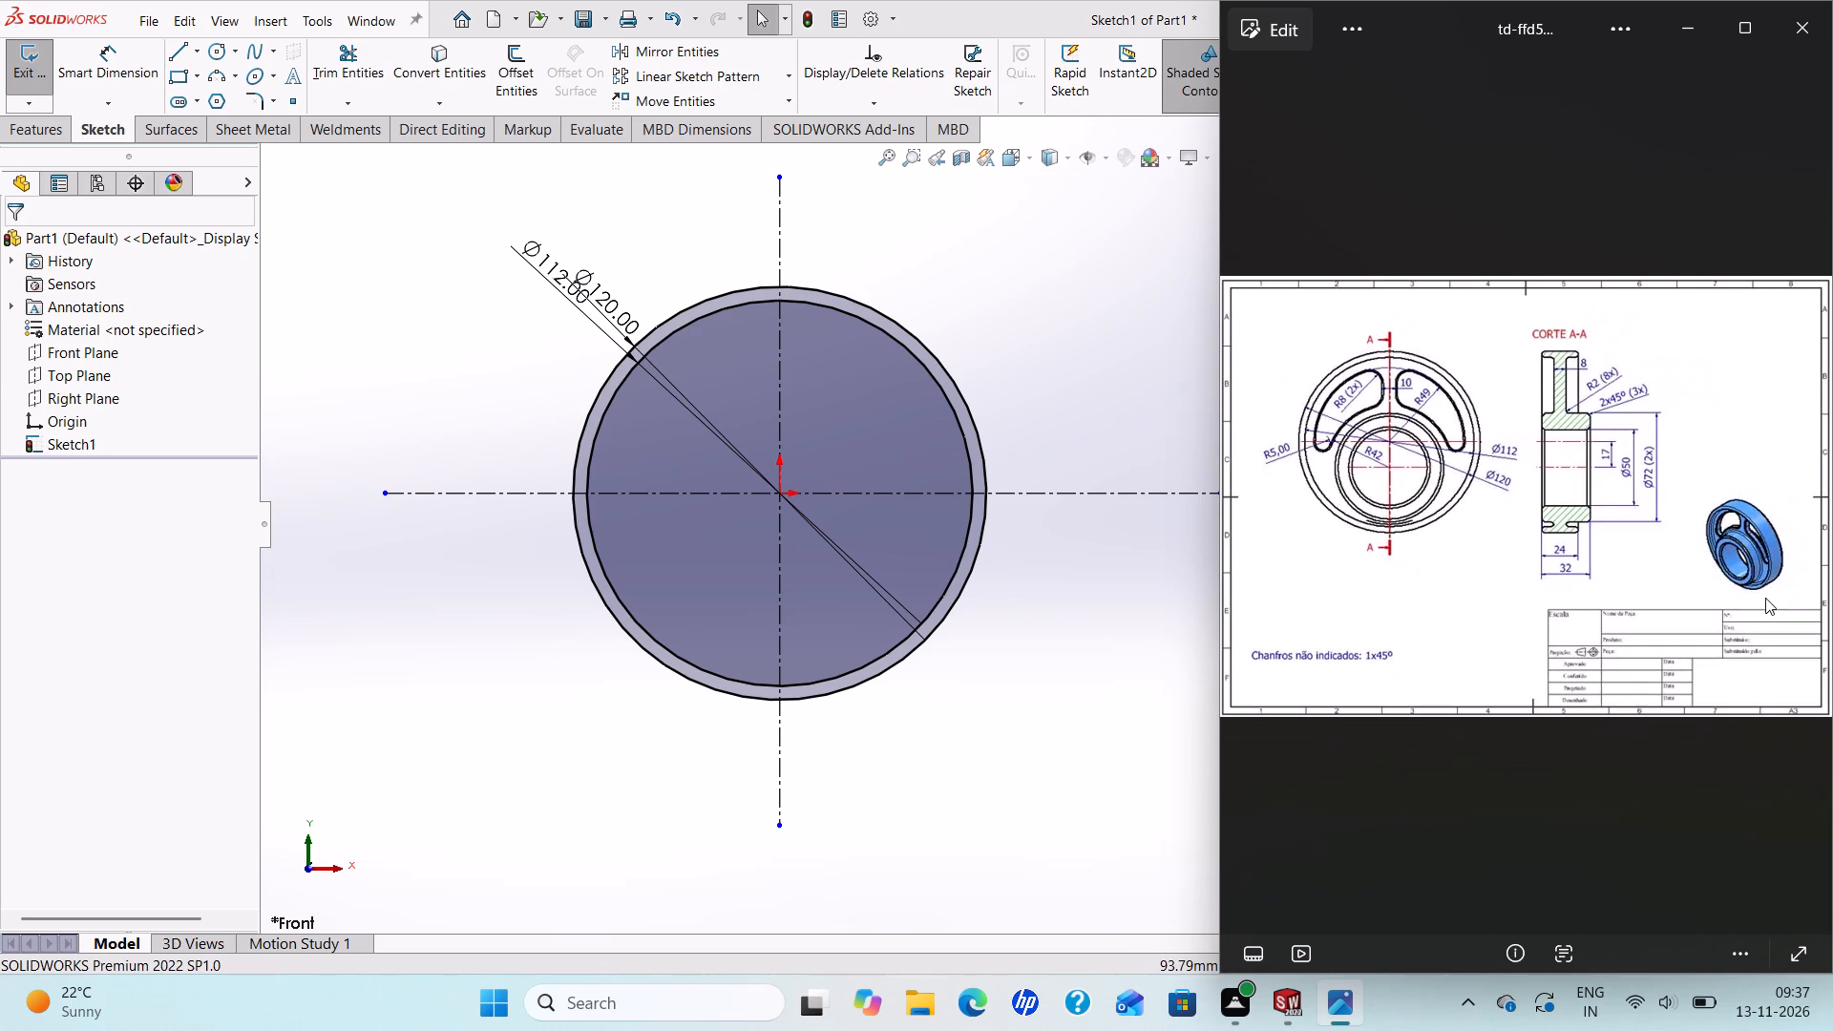
scroll(1765, 598, up, 3)
scroll(1750, 592, down, 2)
scroll(1719, 601, up, 6)
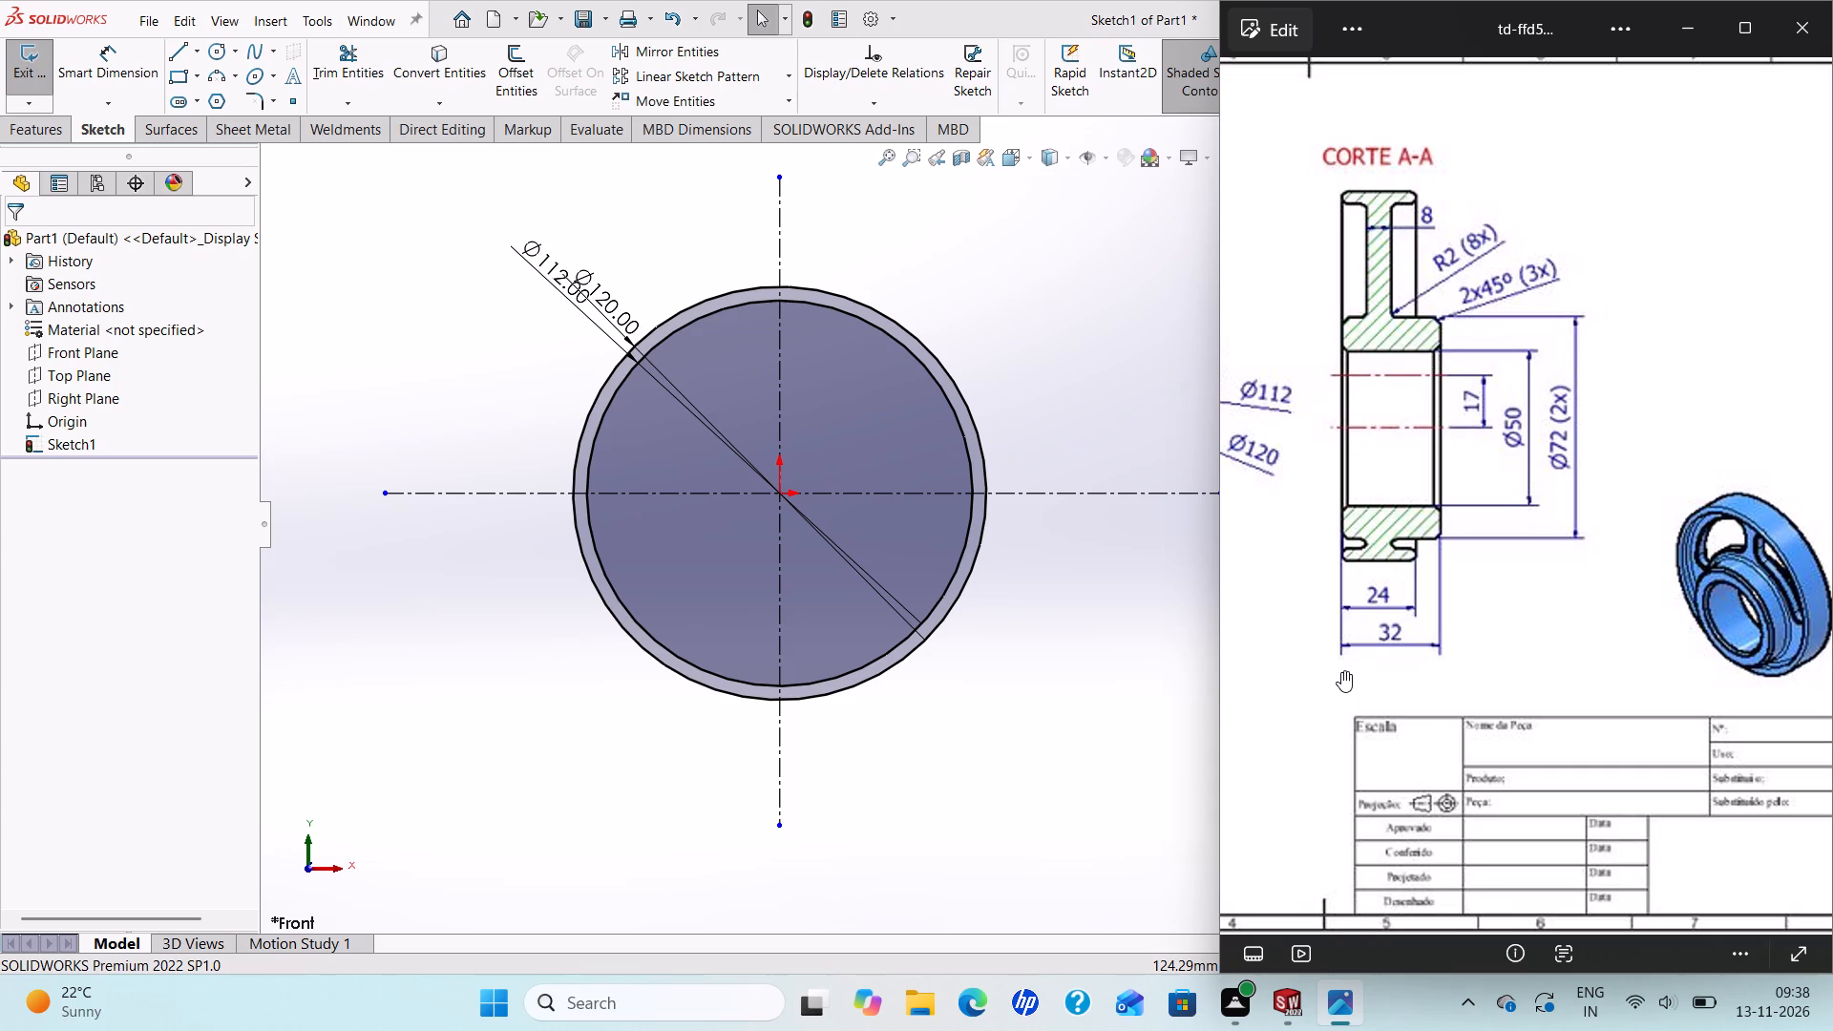
scroll(1341, 671, up, 2)
scroll(1342, 675, down, 8)
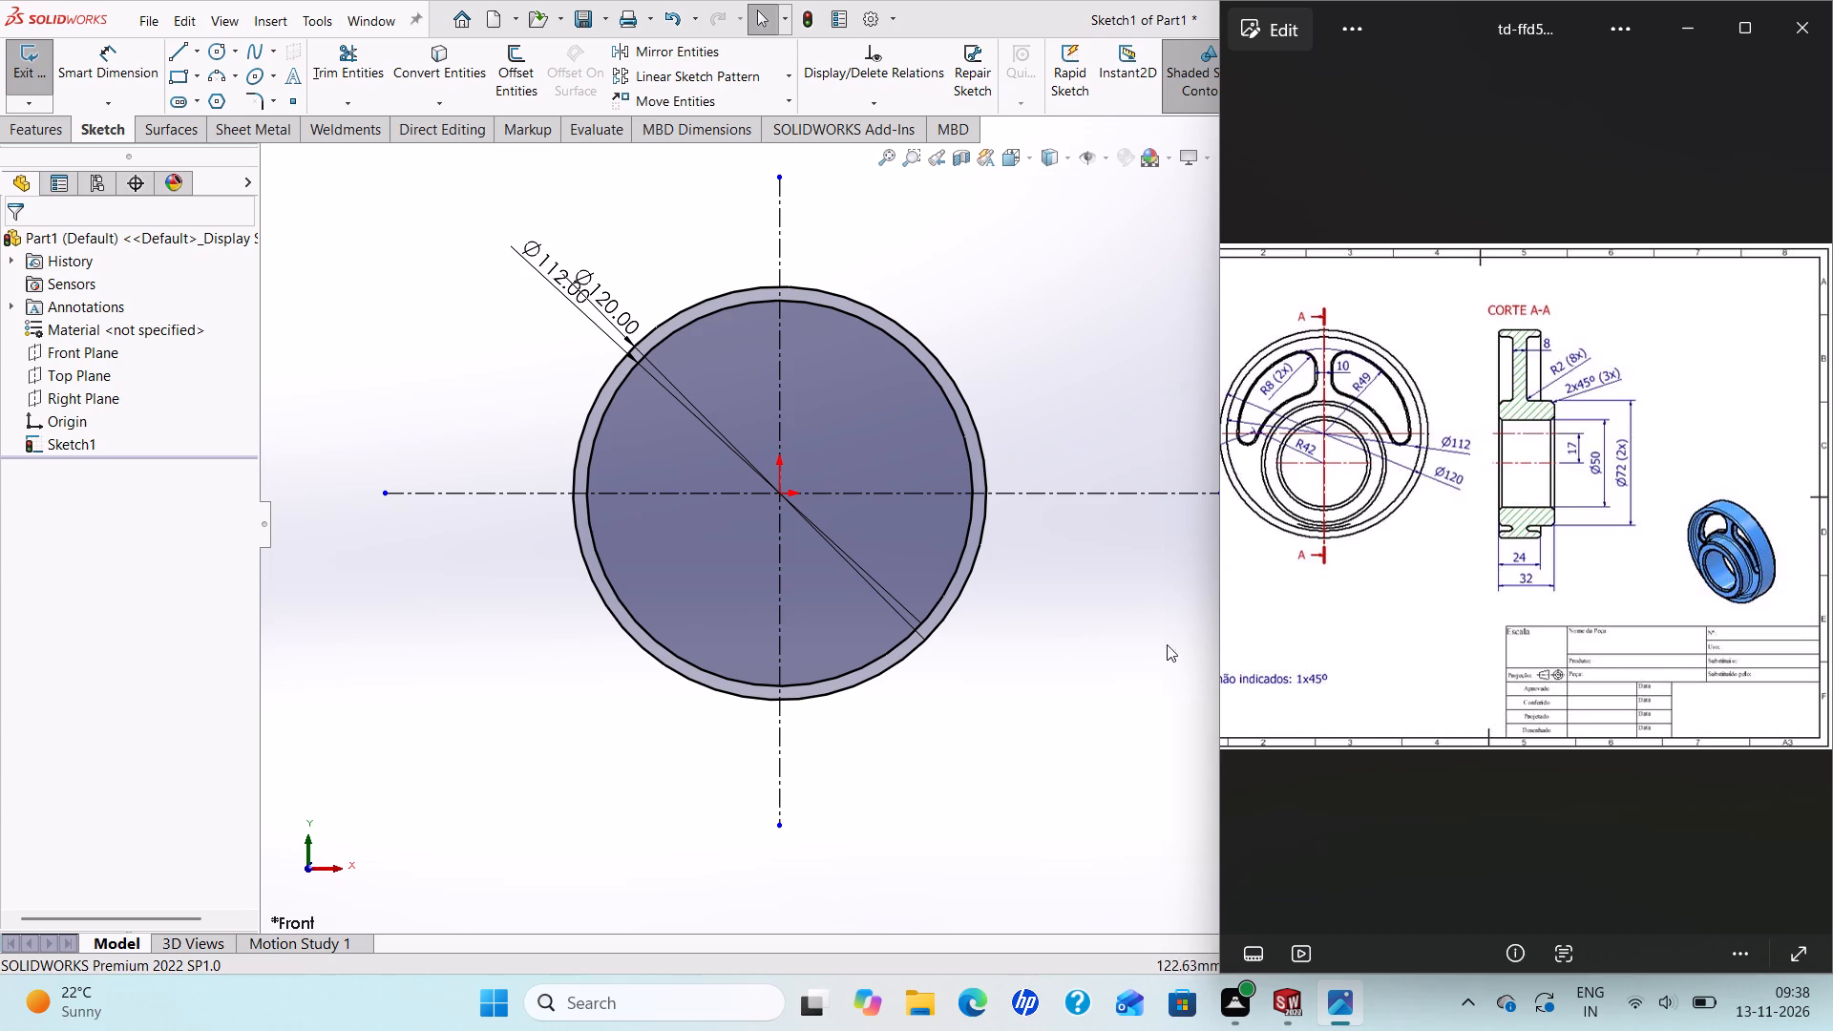
scroll(1368, 584, up, 1)
scroll(1368, 584, down, 4)
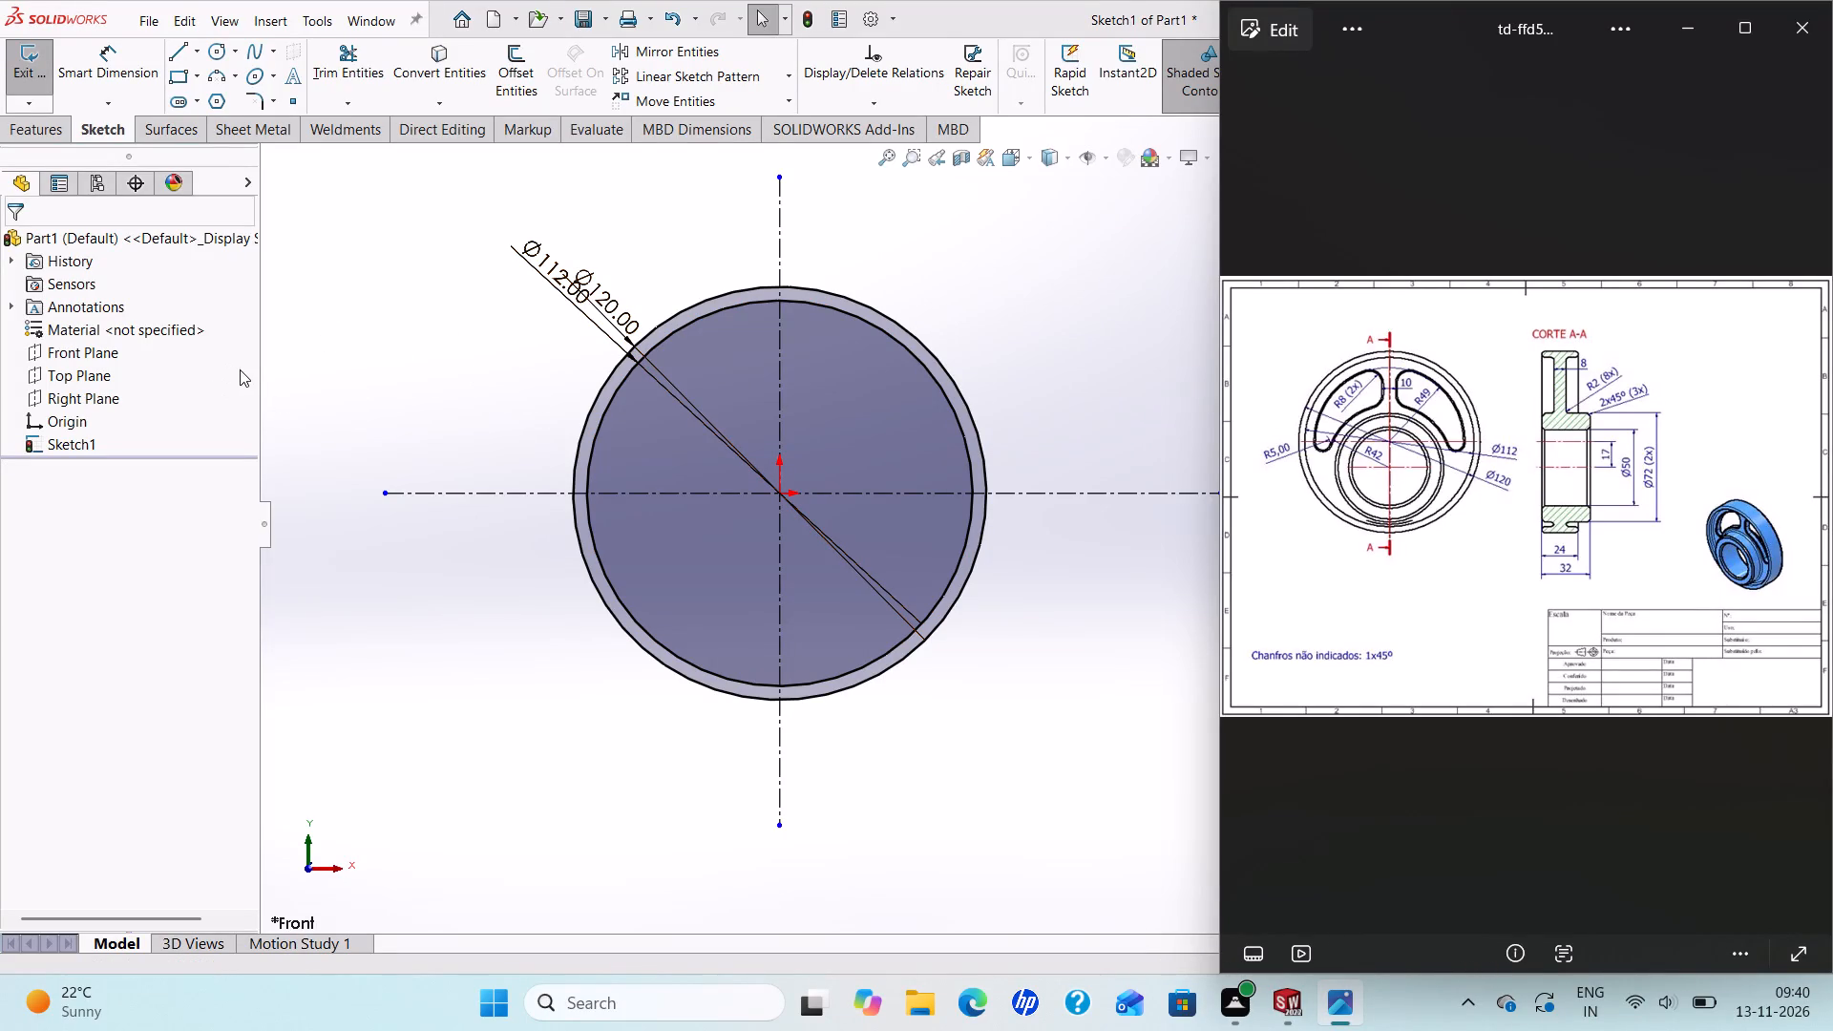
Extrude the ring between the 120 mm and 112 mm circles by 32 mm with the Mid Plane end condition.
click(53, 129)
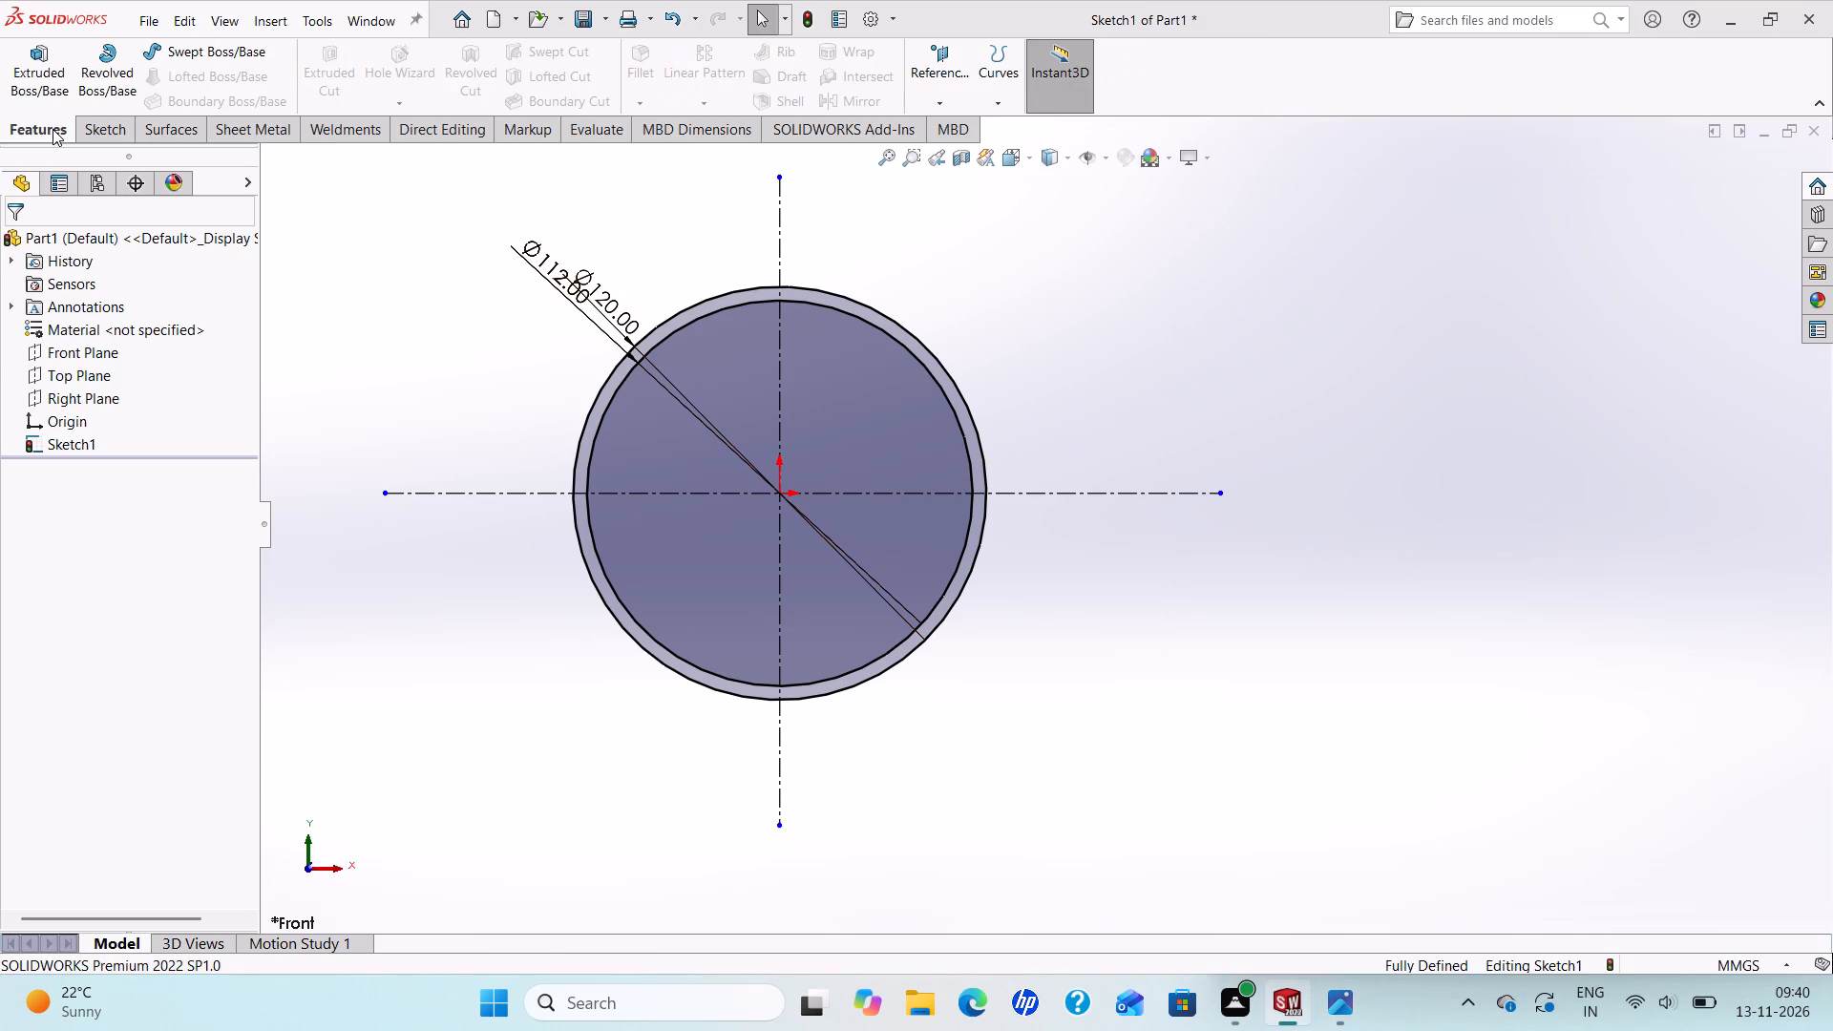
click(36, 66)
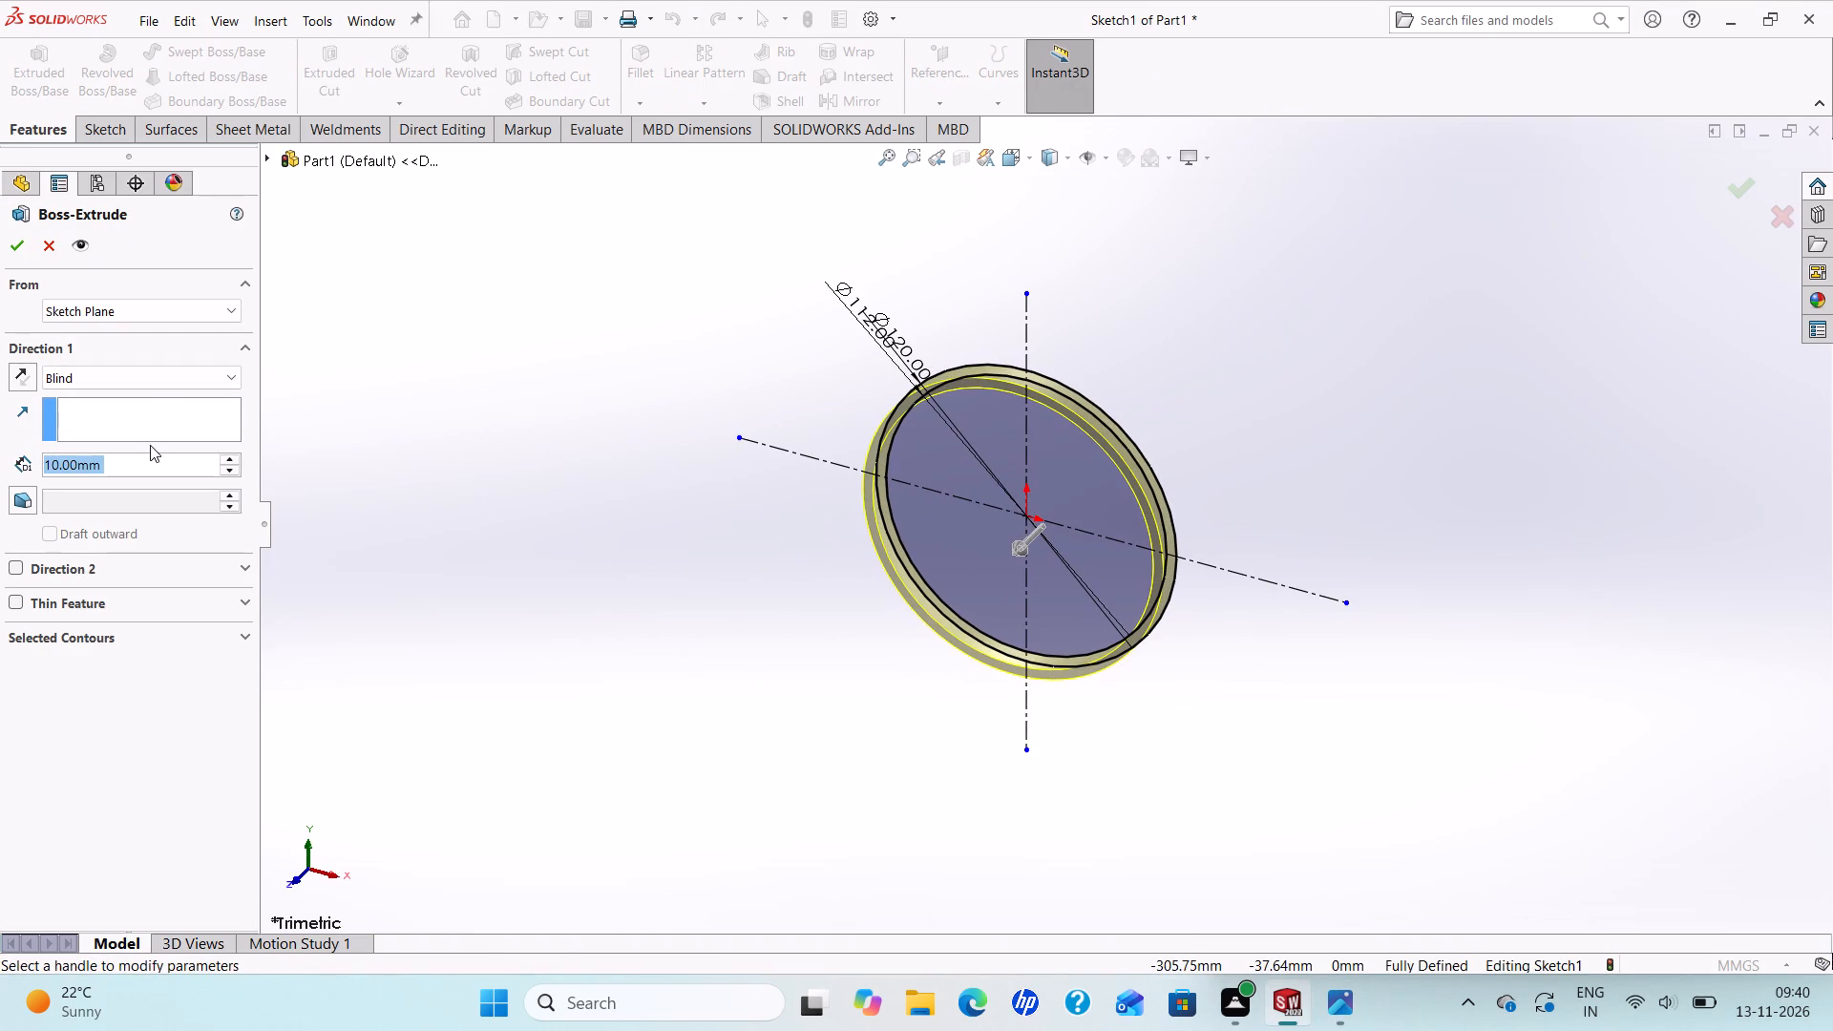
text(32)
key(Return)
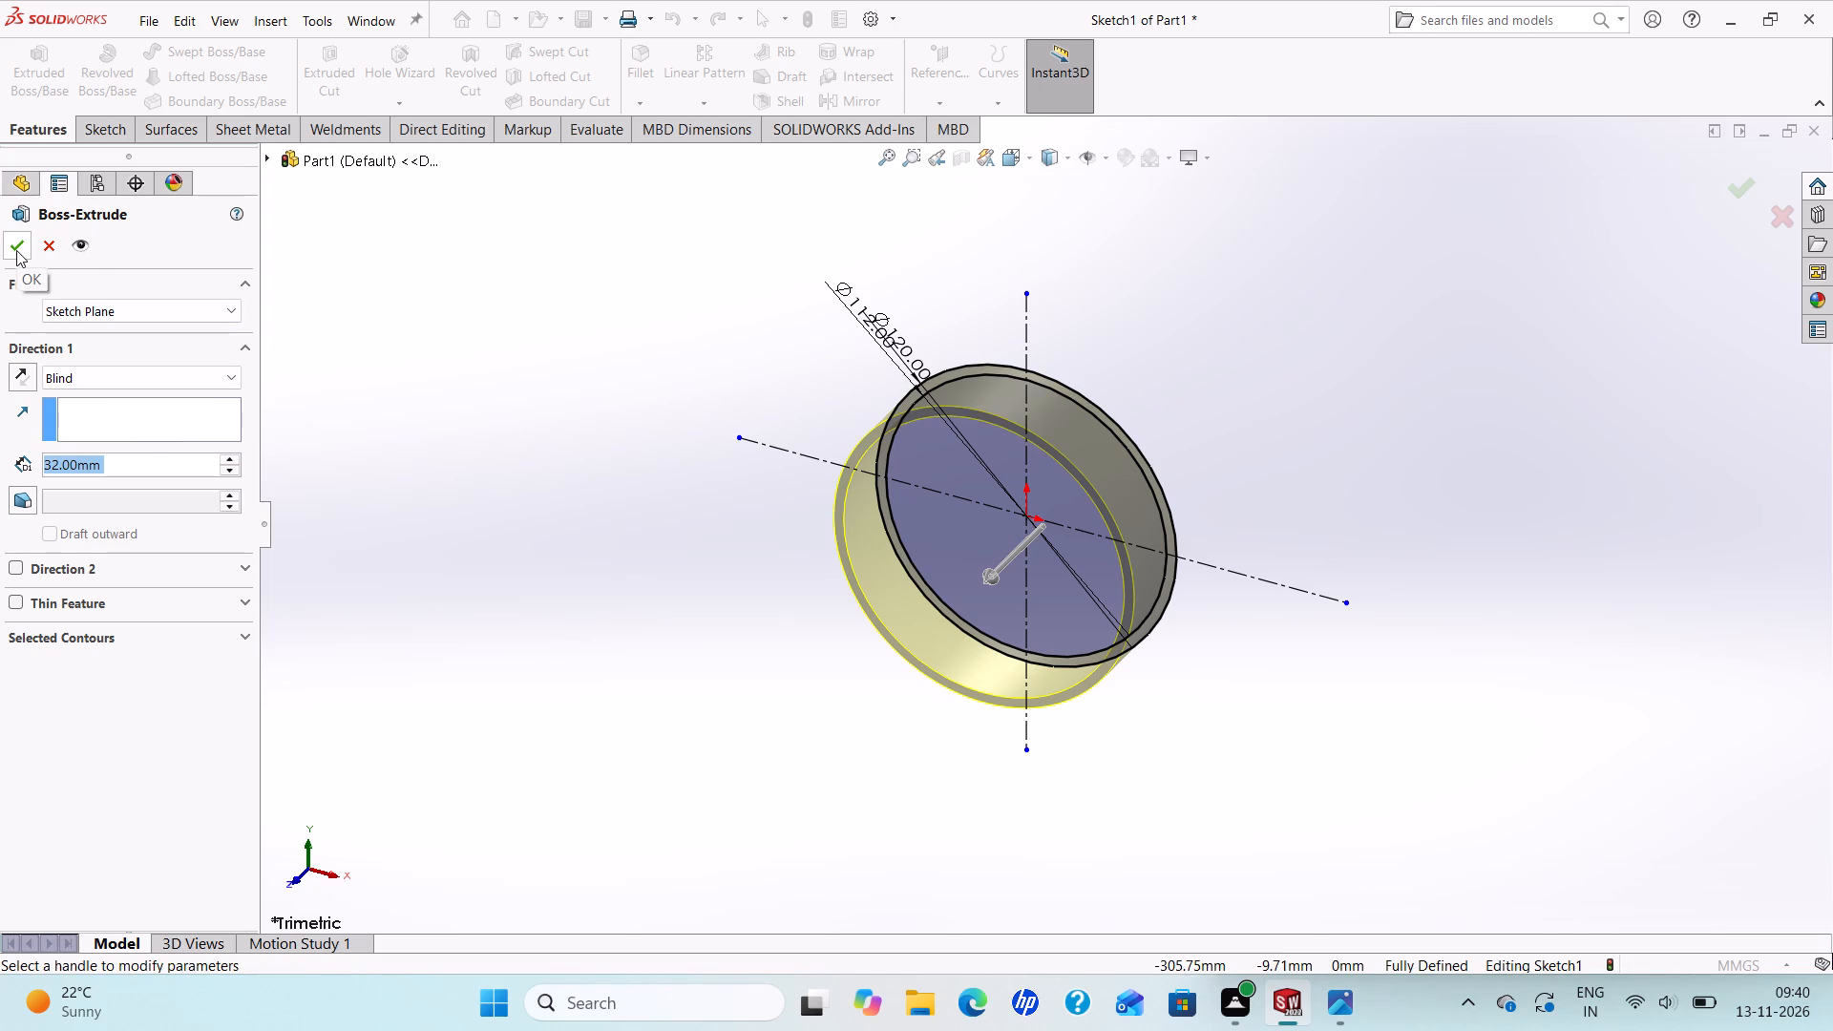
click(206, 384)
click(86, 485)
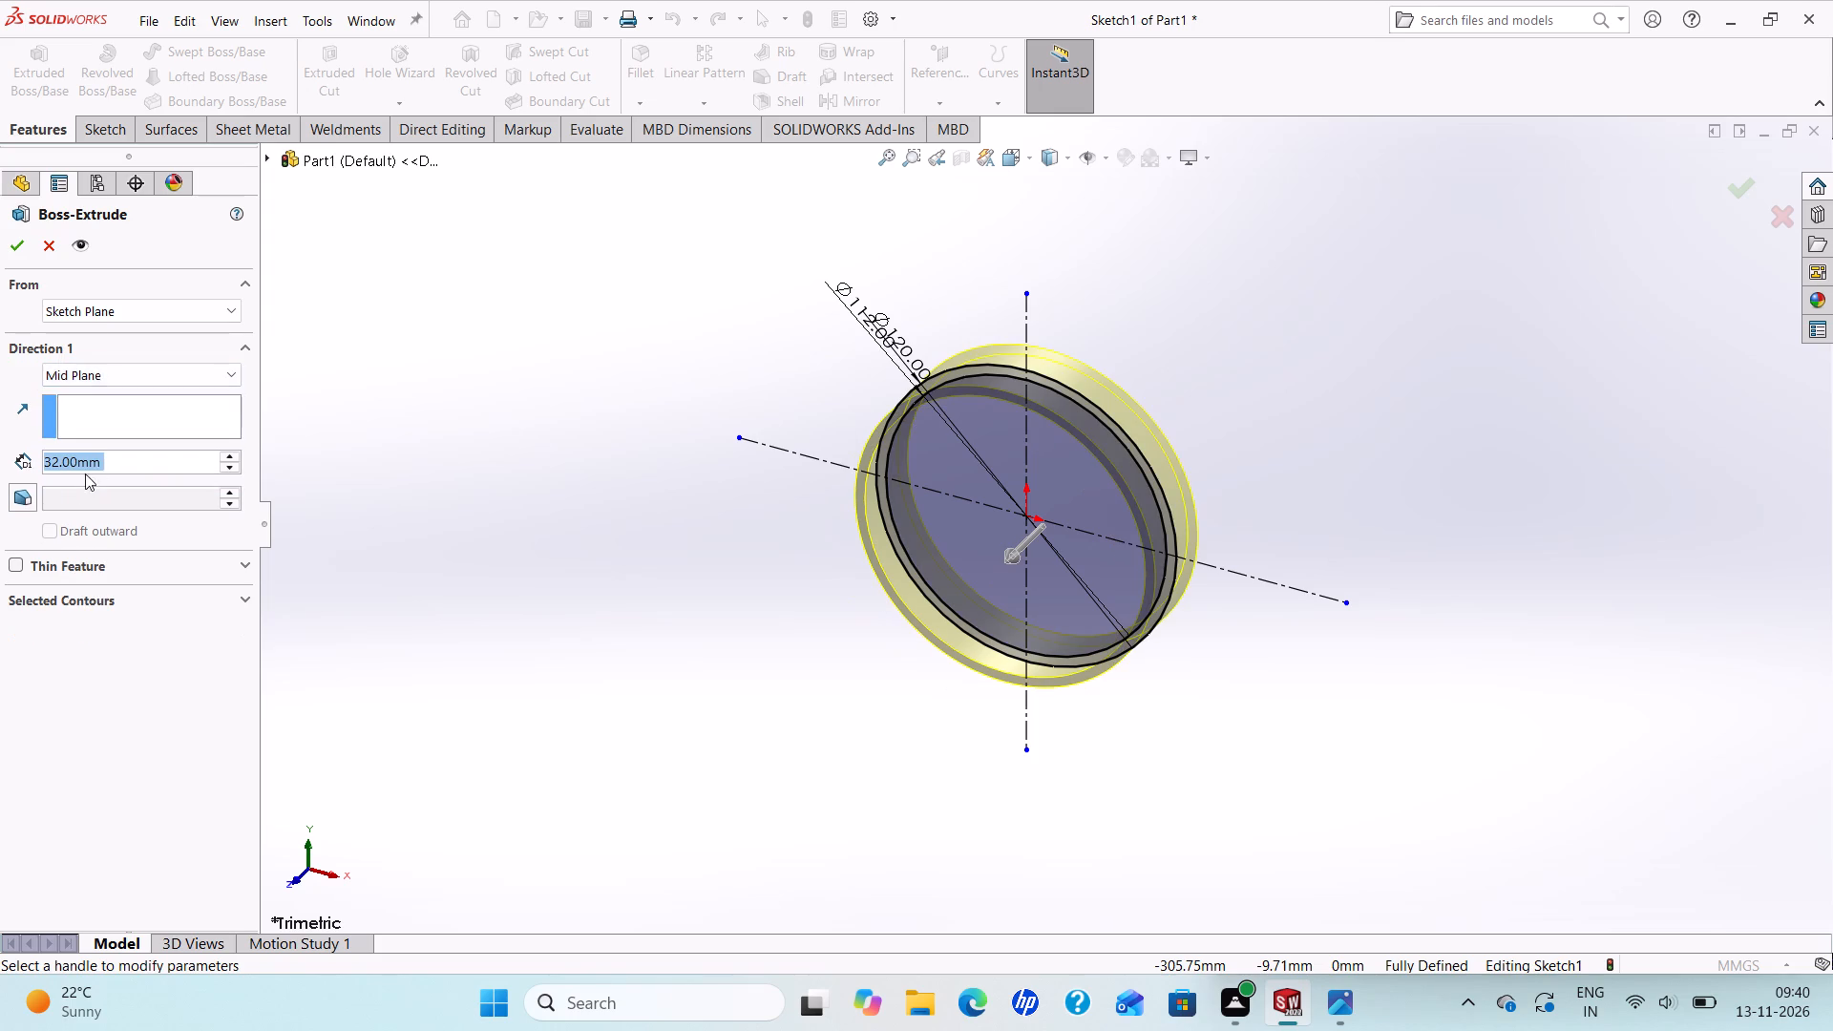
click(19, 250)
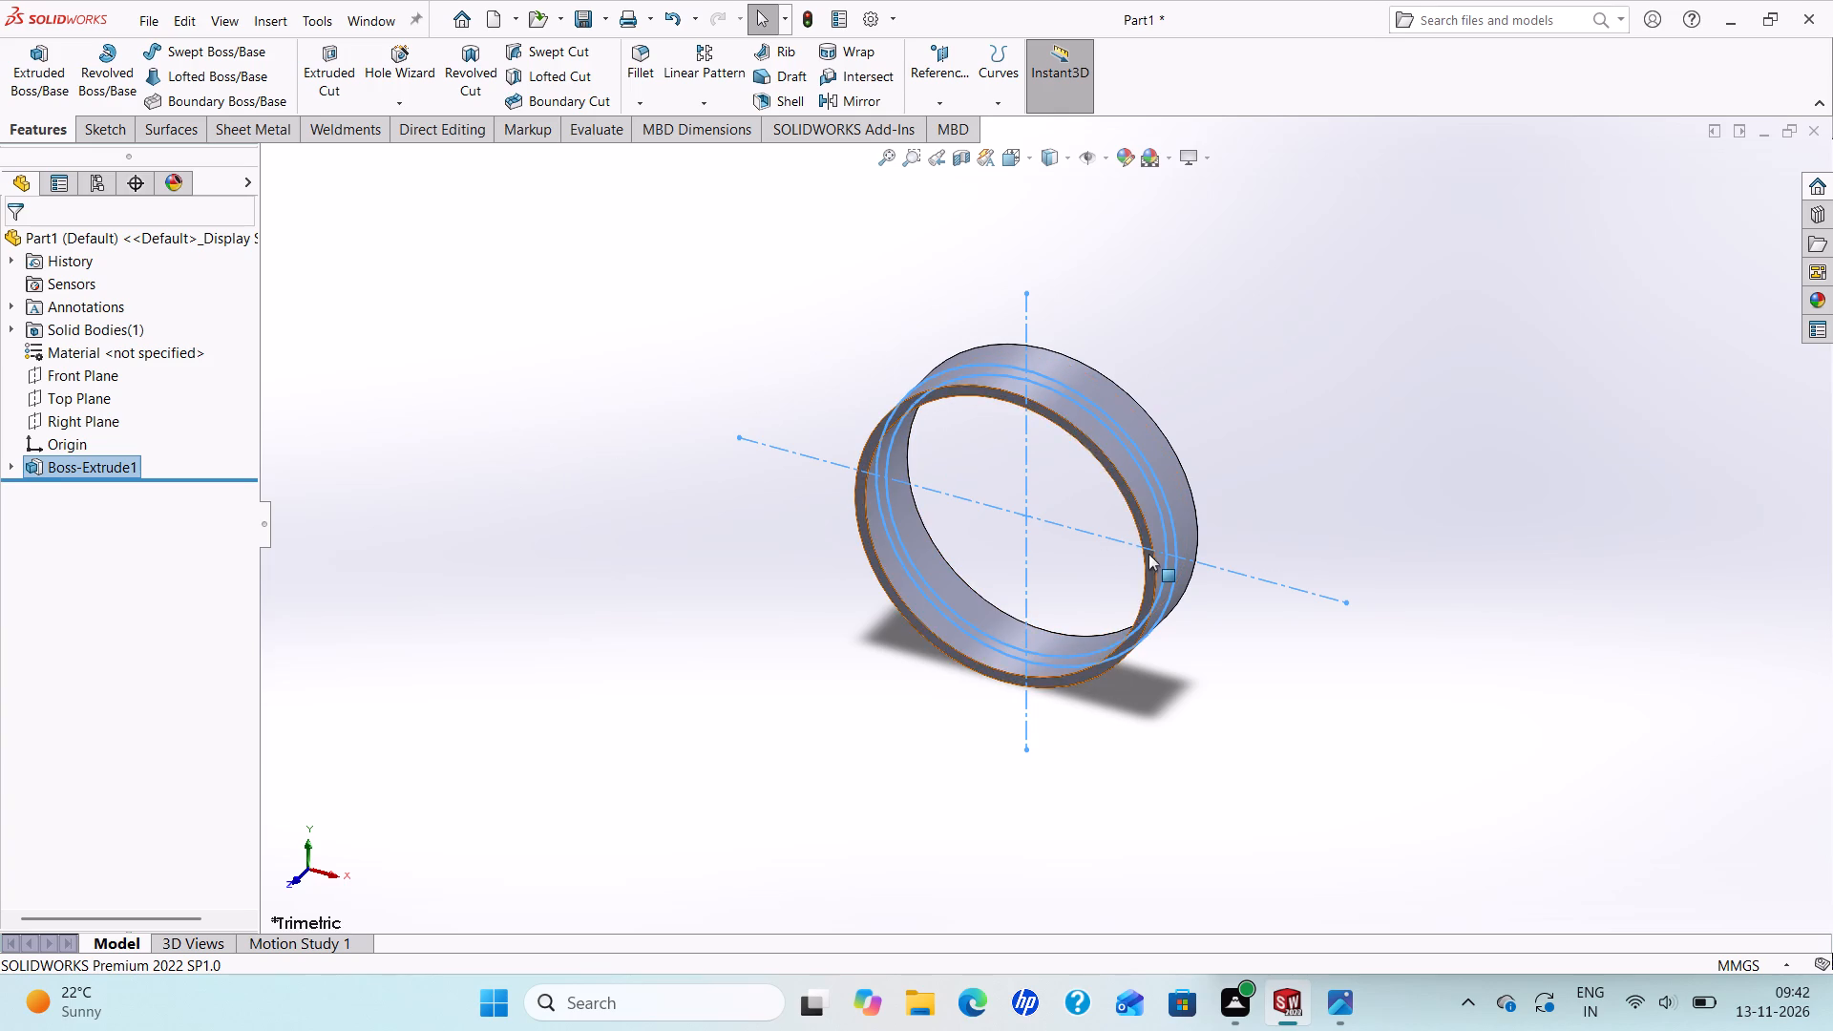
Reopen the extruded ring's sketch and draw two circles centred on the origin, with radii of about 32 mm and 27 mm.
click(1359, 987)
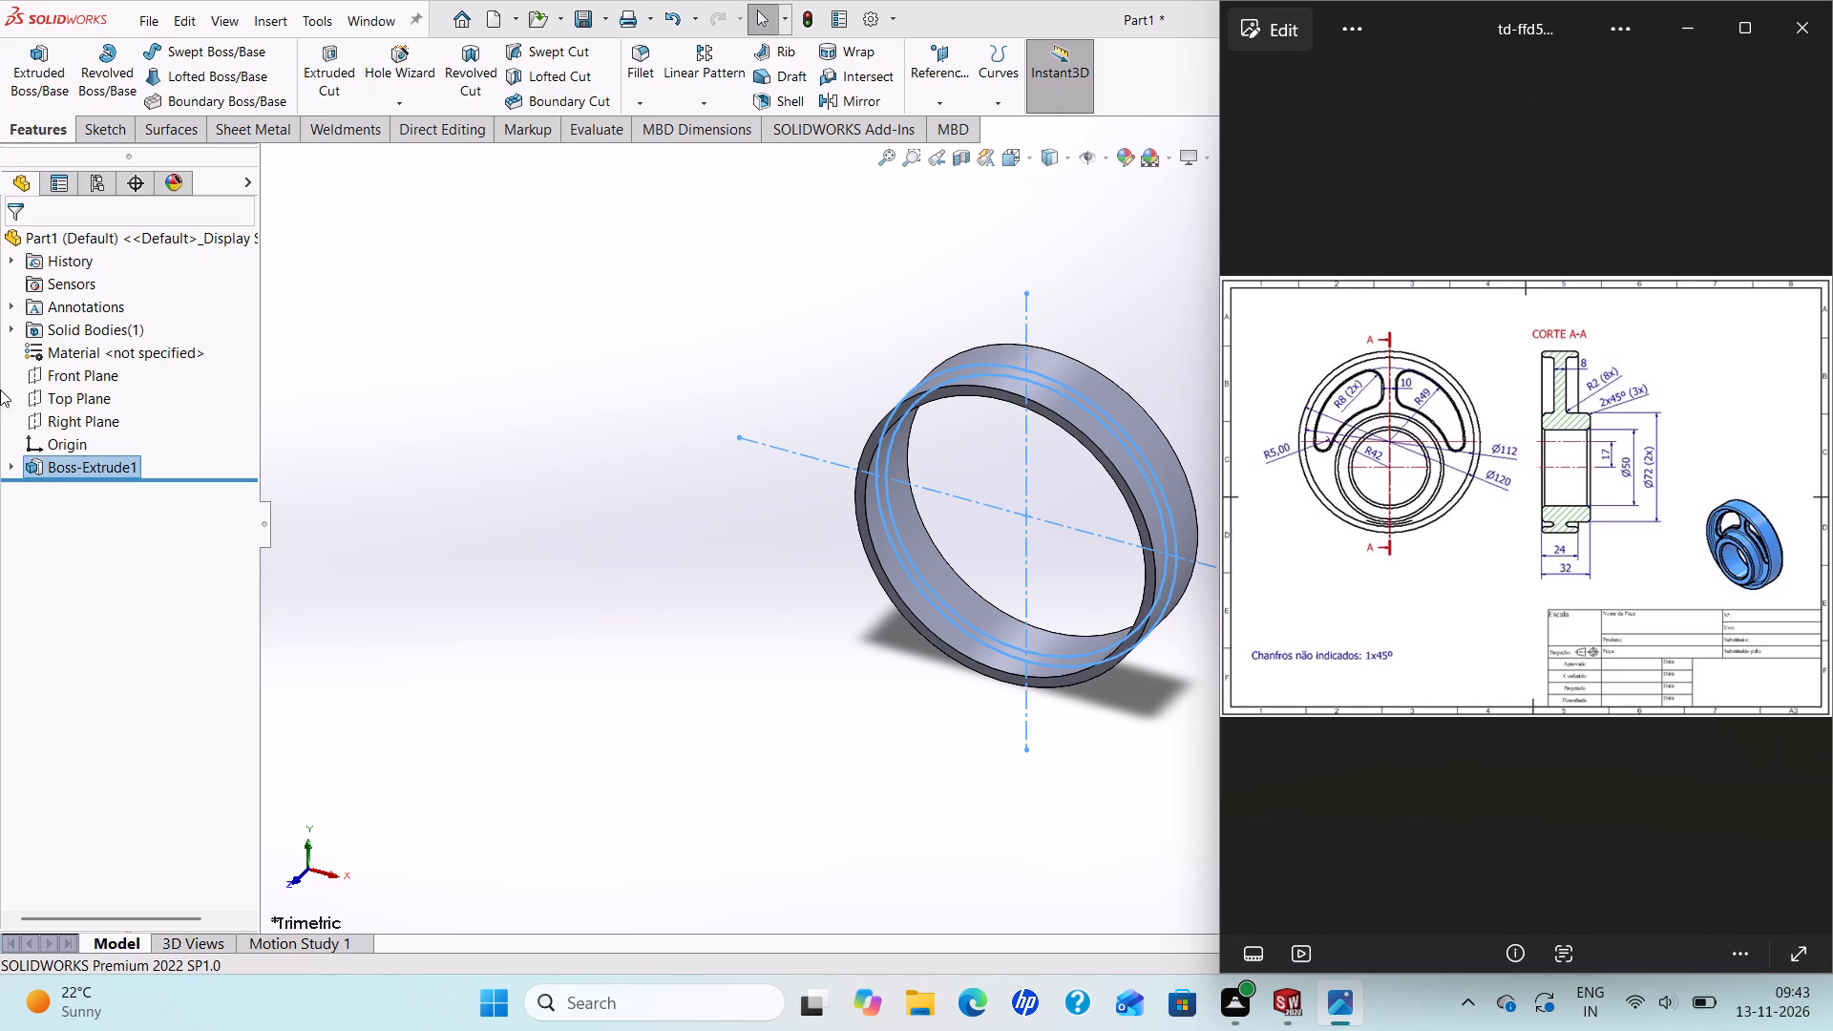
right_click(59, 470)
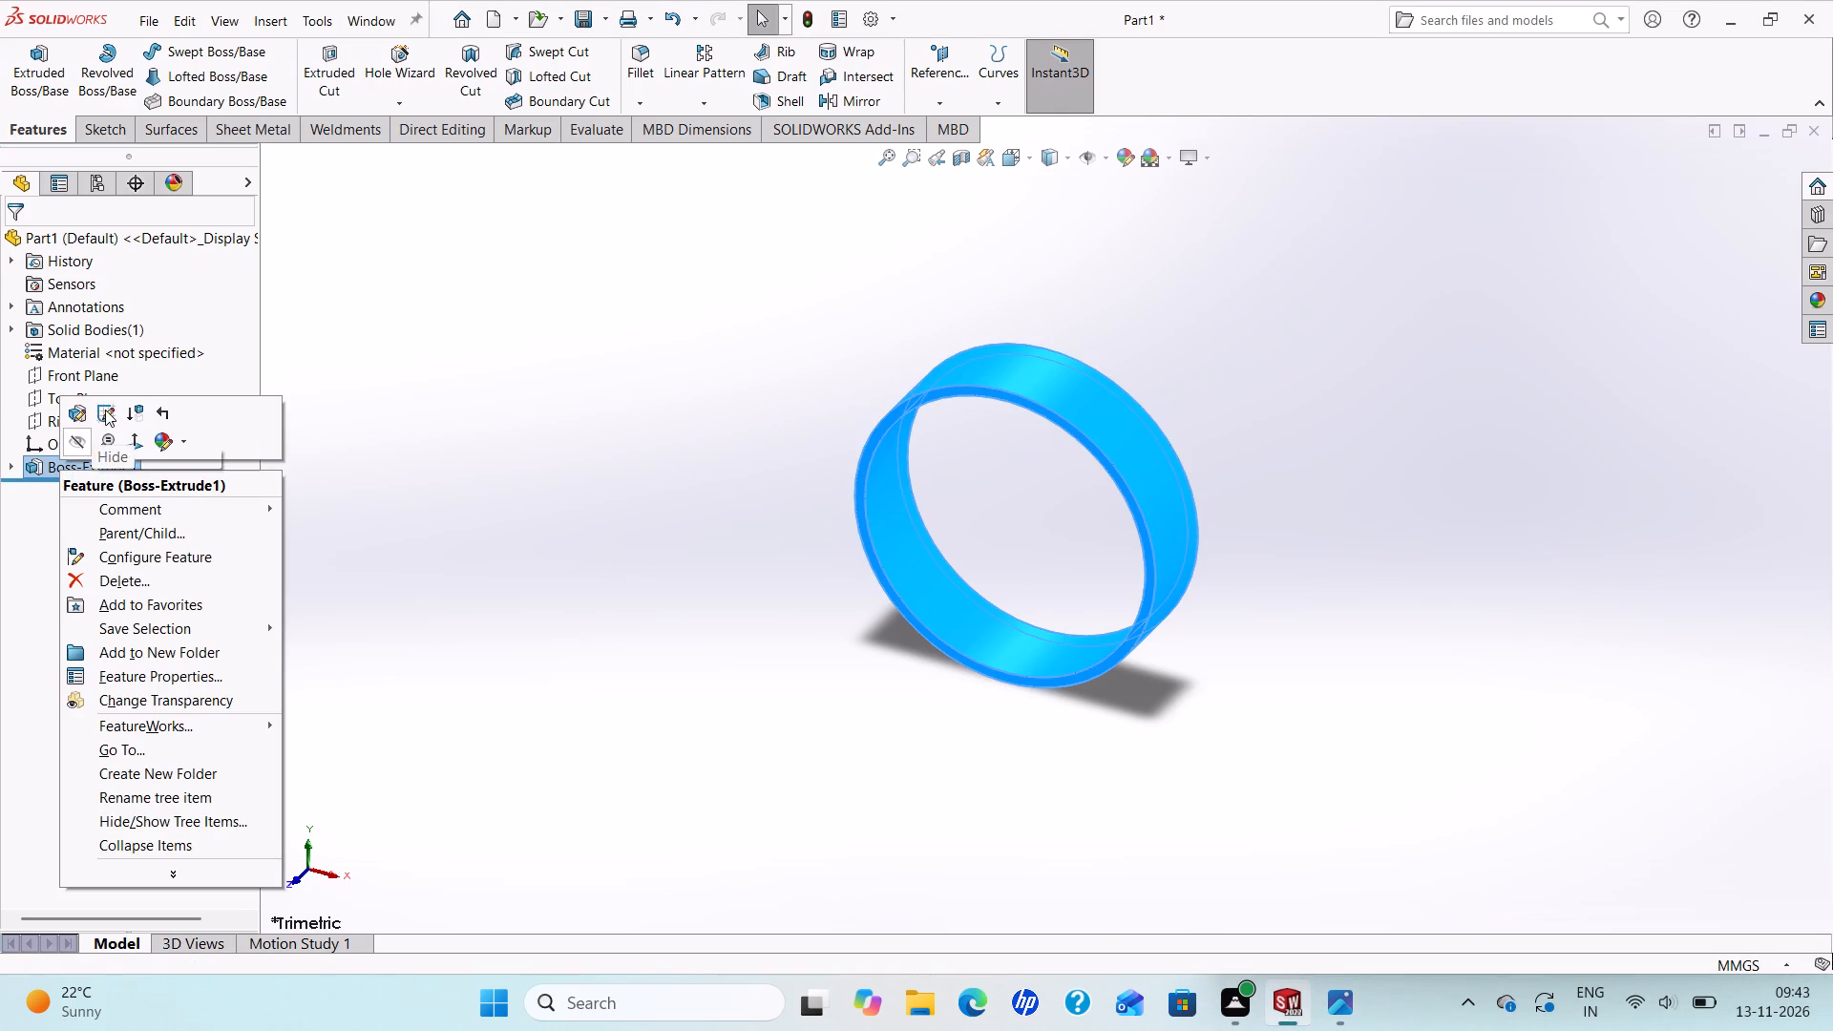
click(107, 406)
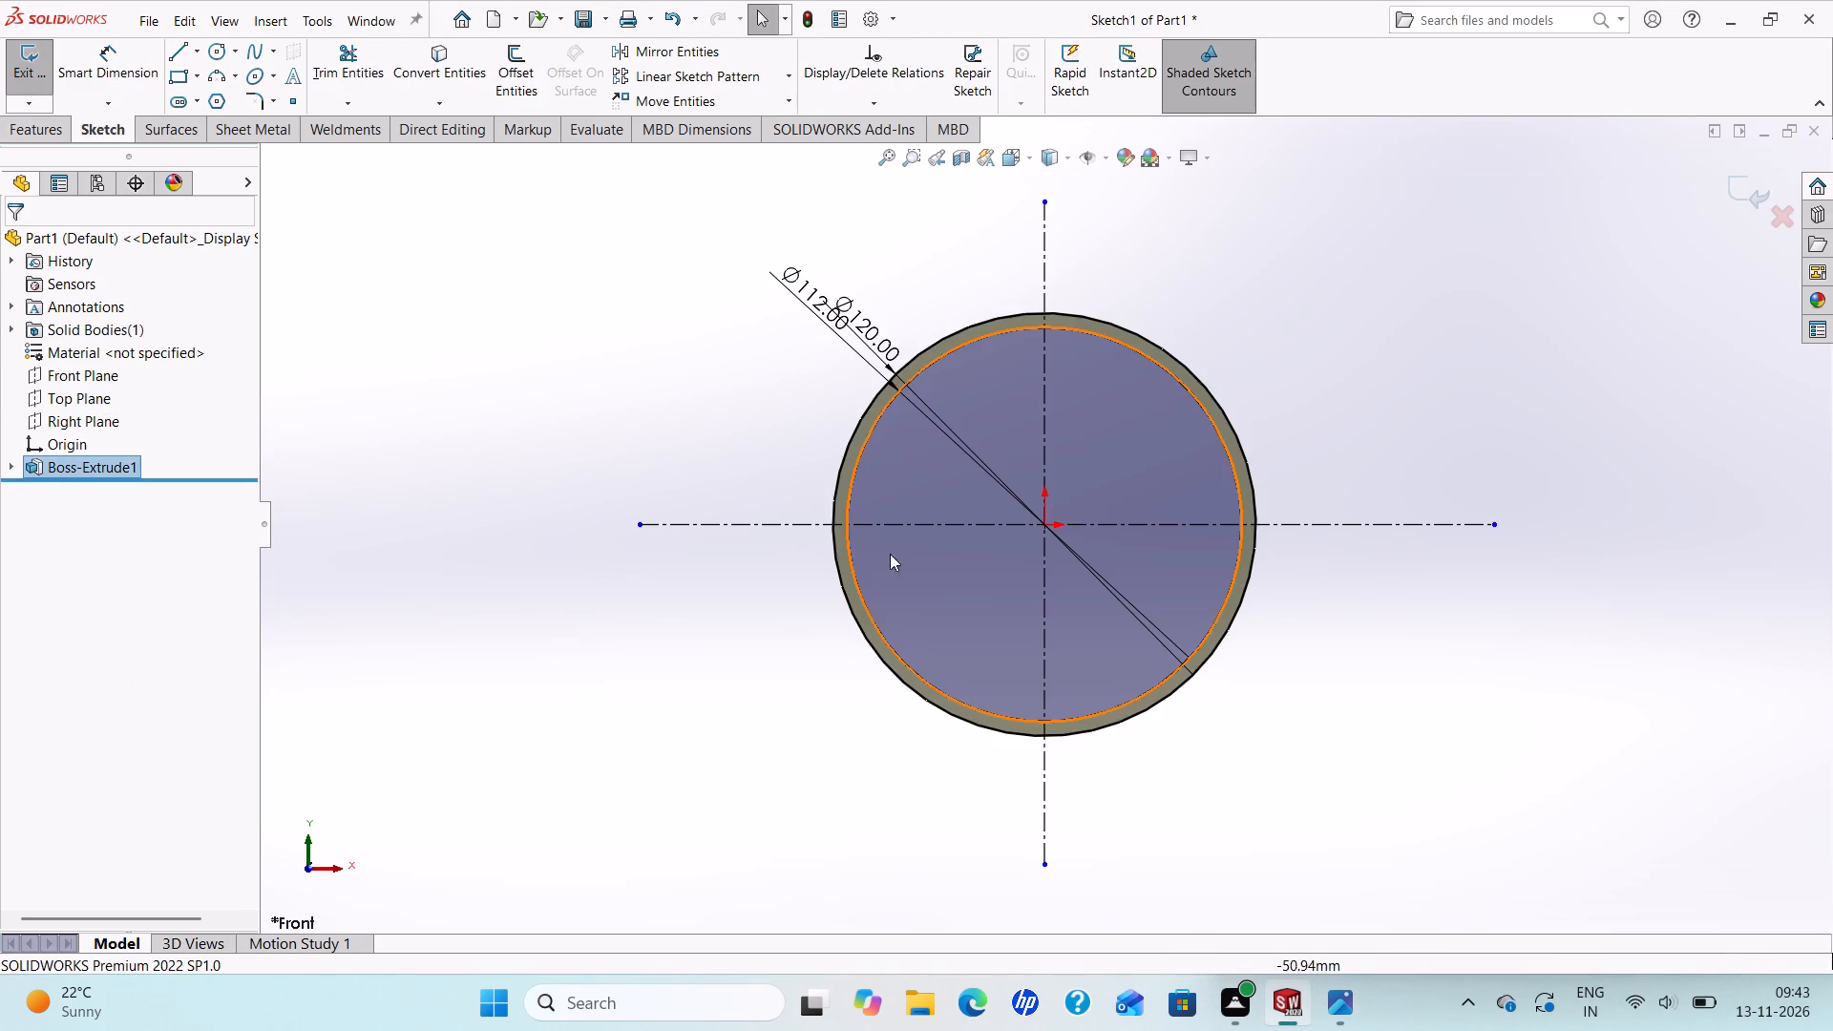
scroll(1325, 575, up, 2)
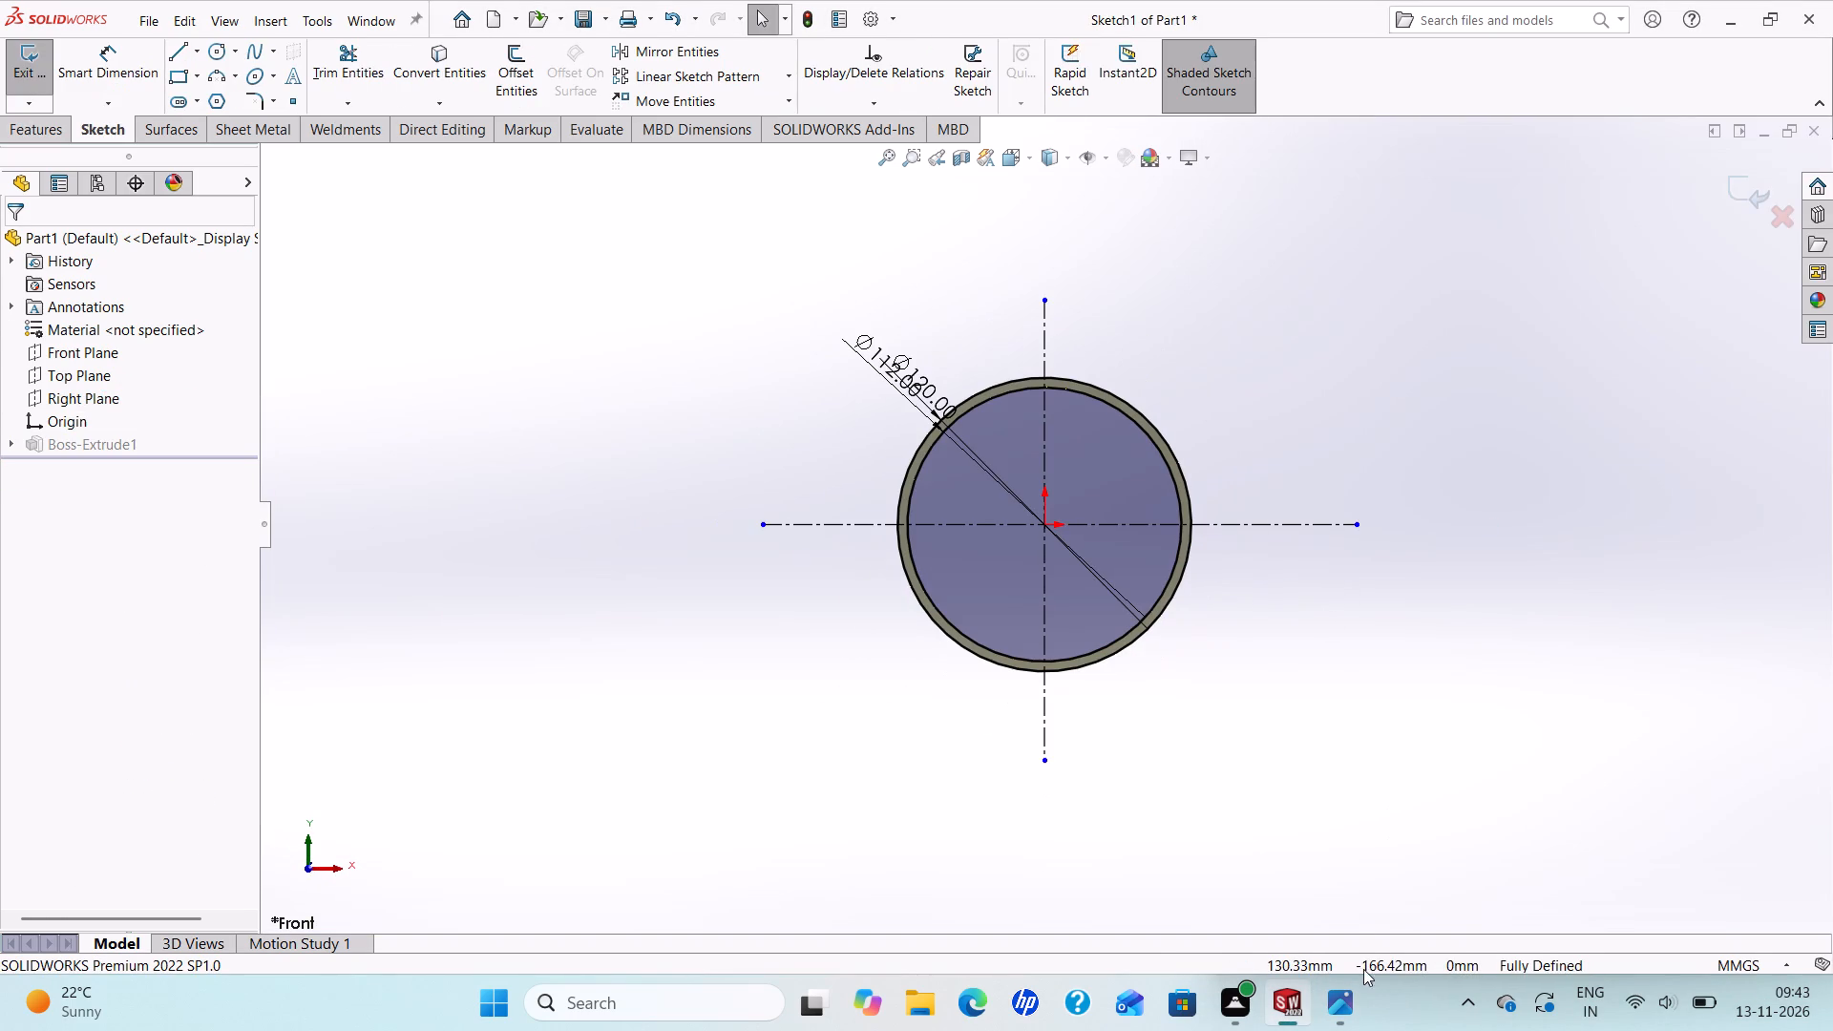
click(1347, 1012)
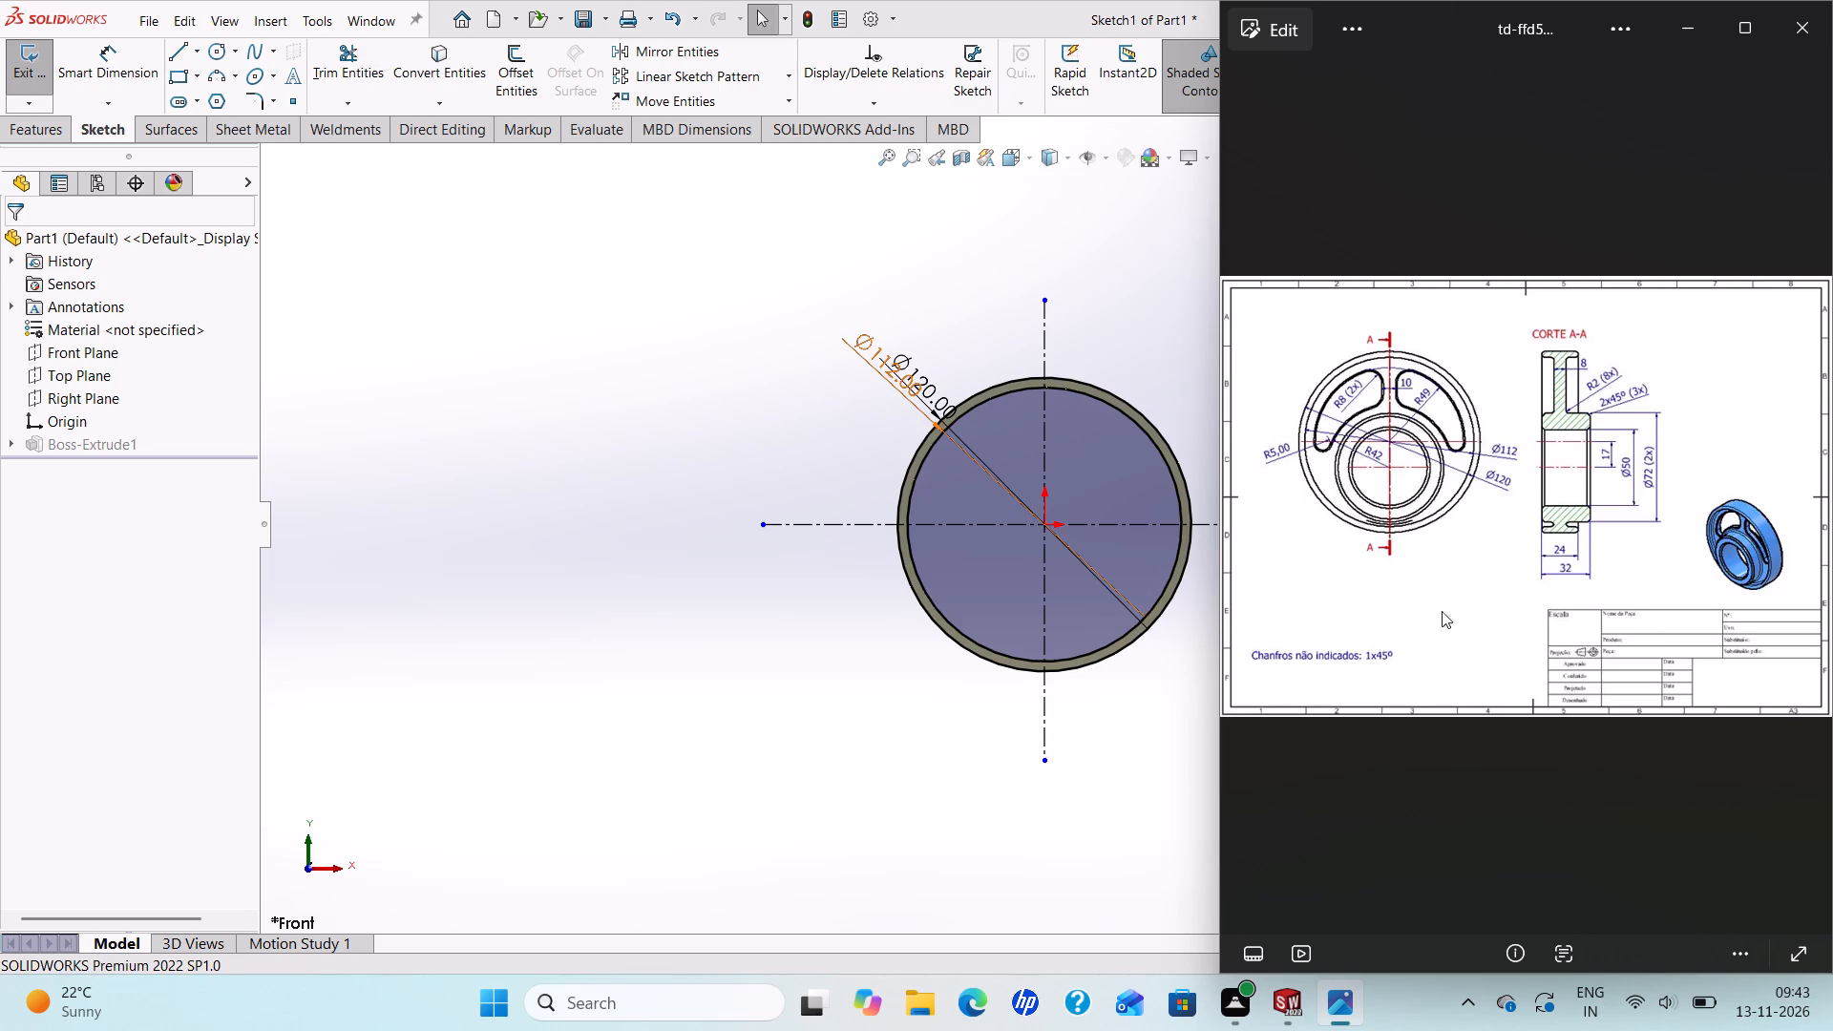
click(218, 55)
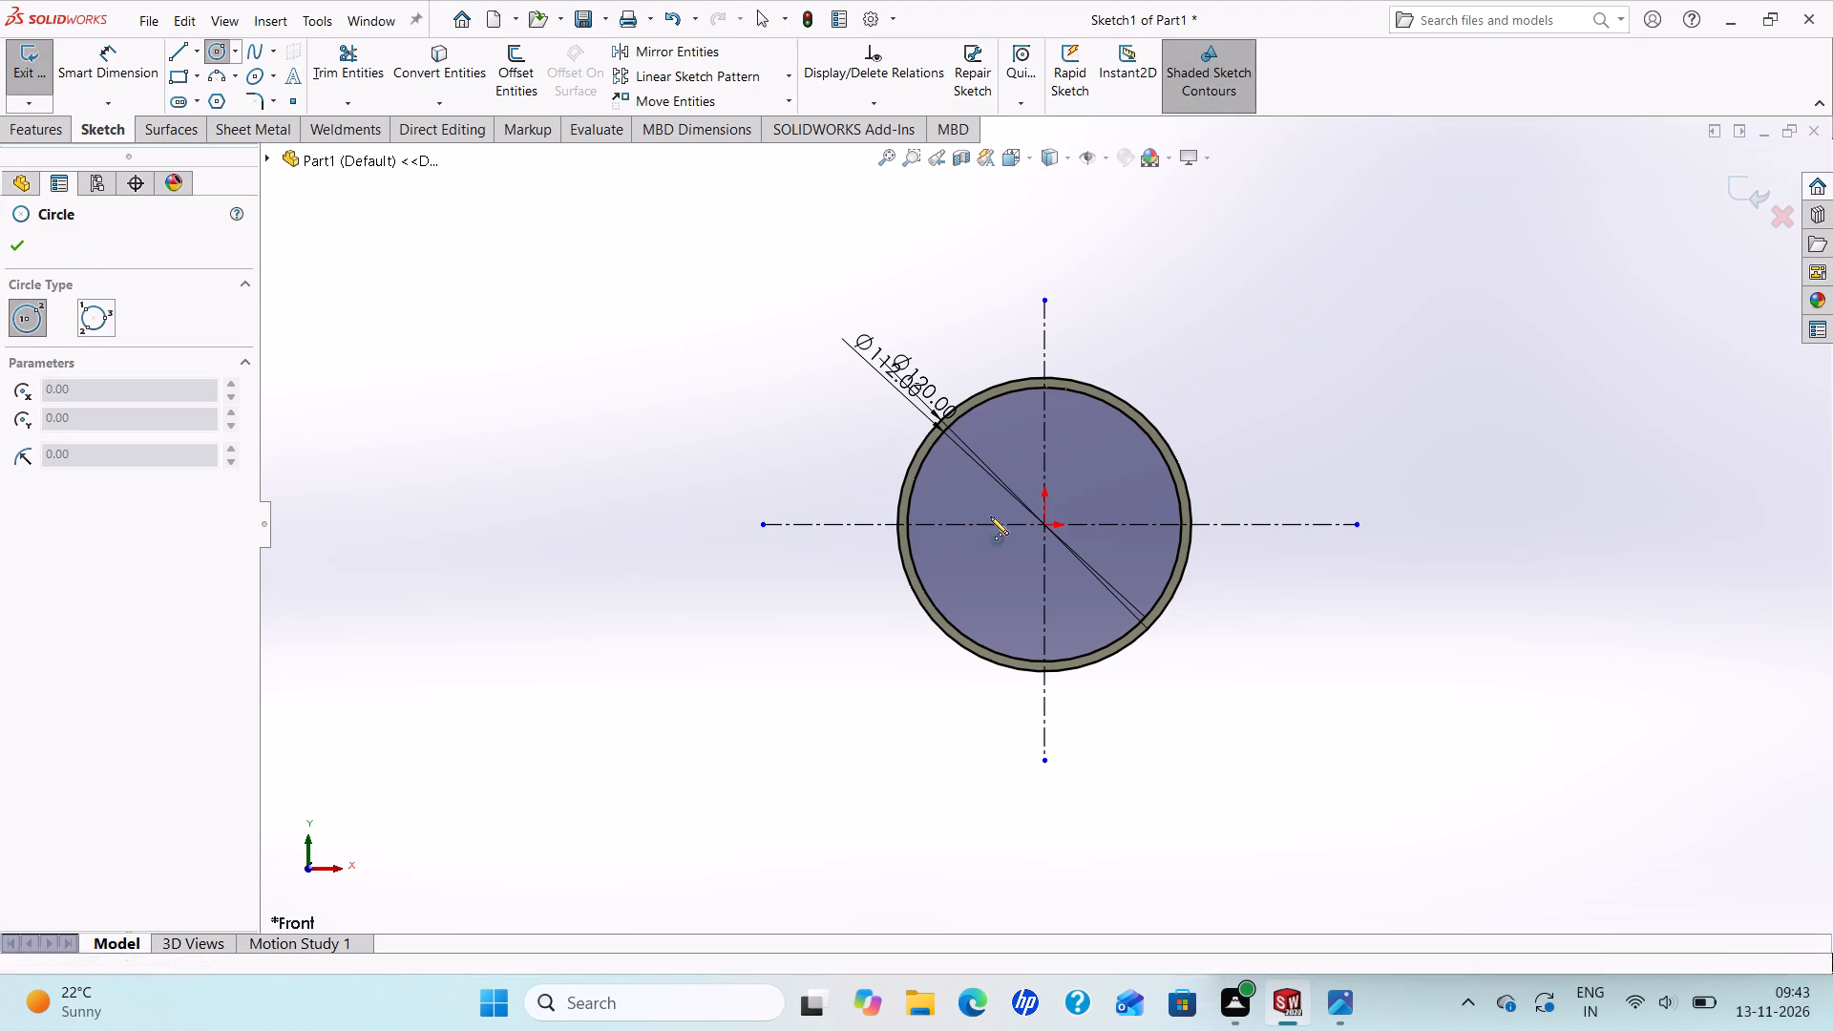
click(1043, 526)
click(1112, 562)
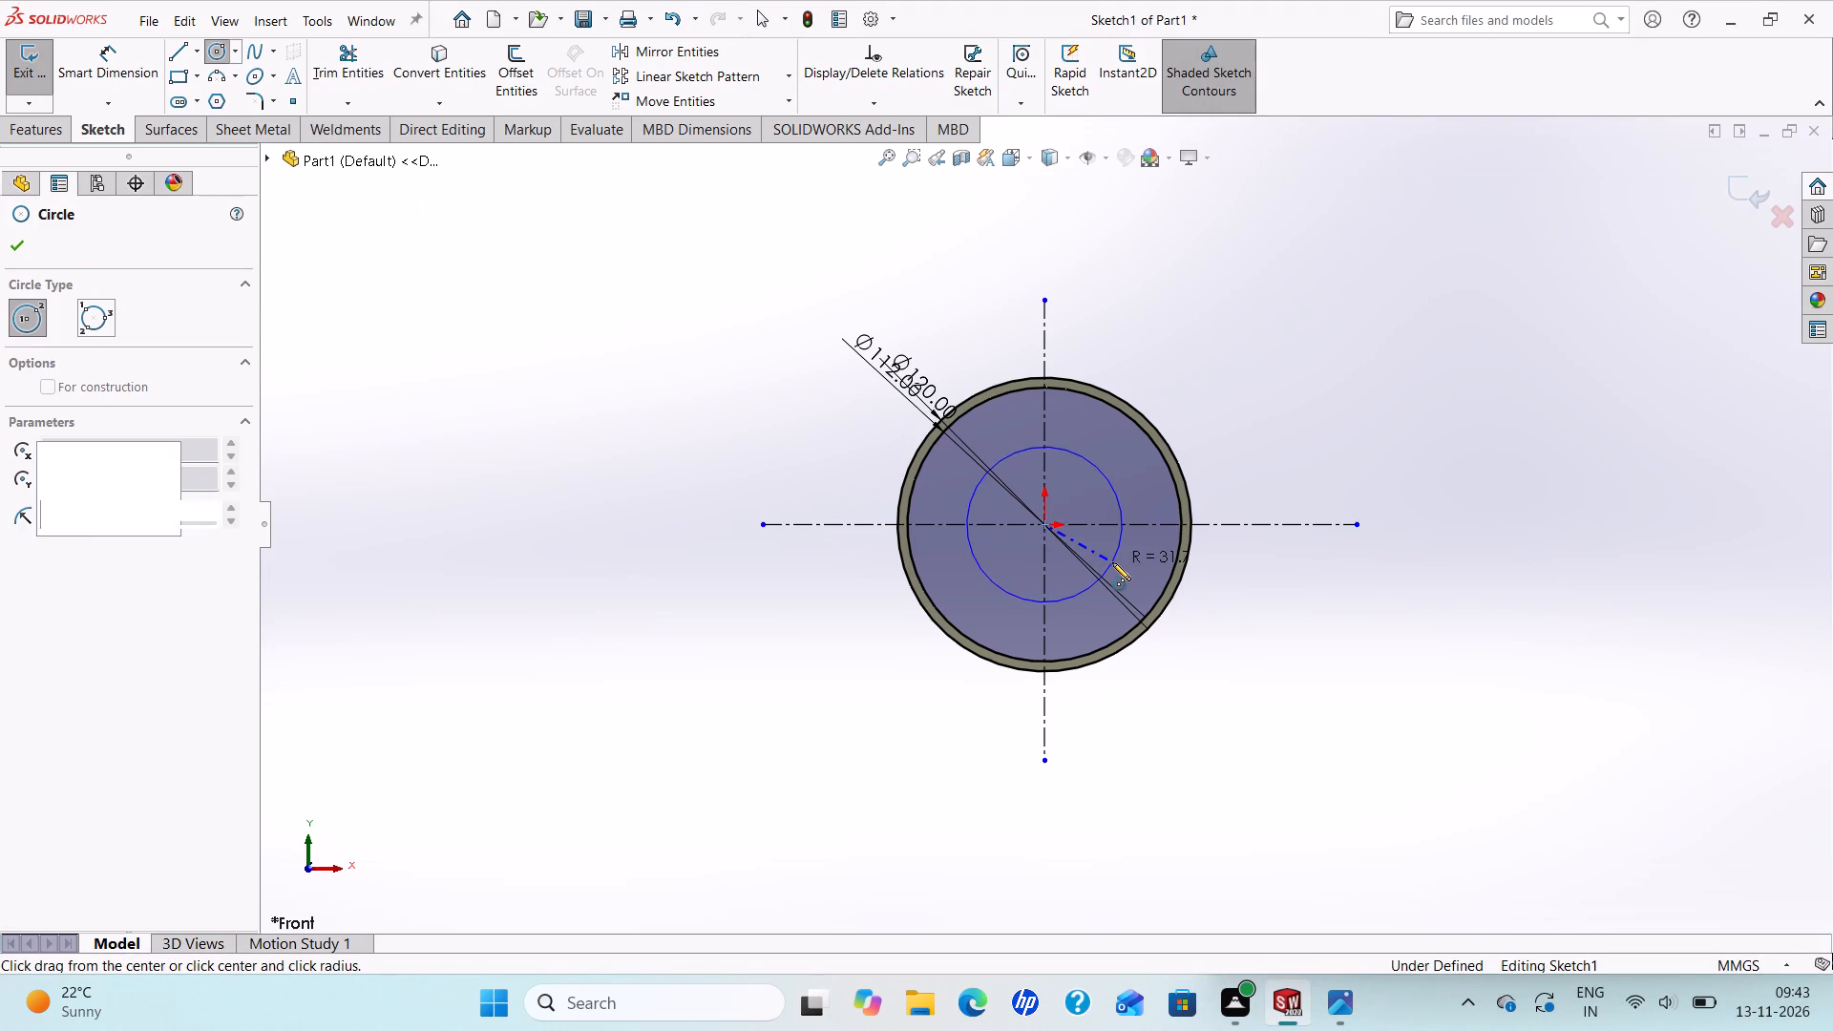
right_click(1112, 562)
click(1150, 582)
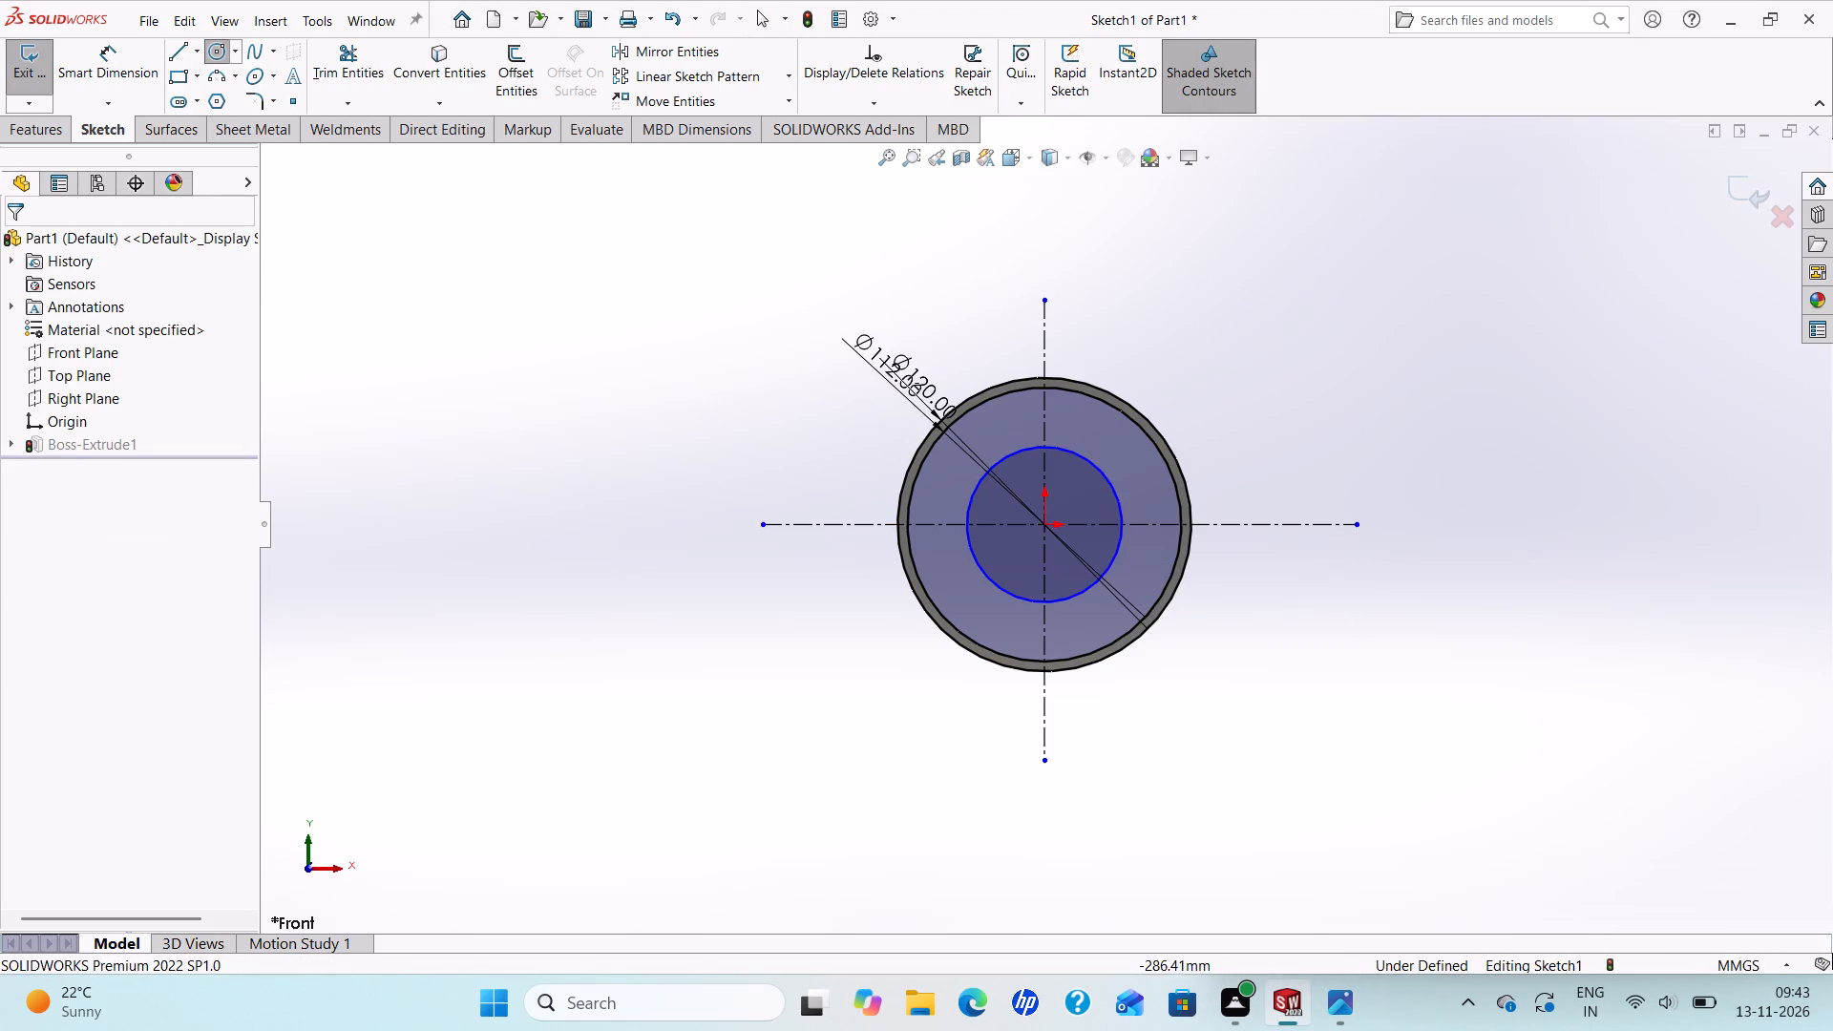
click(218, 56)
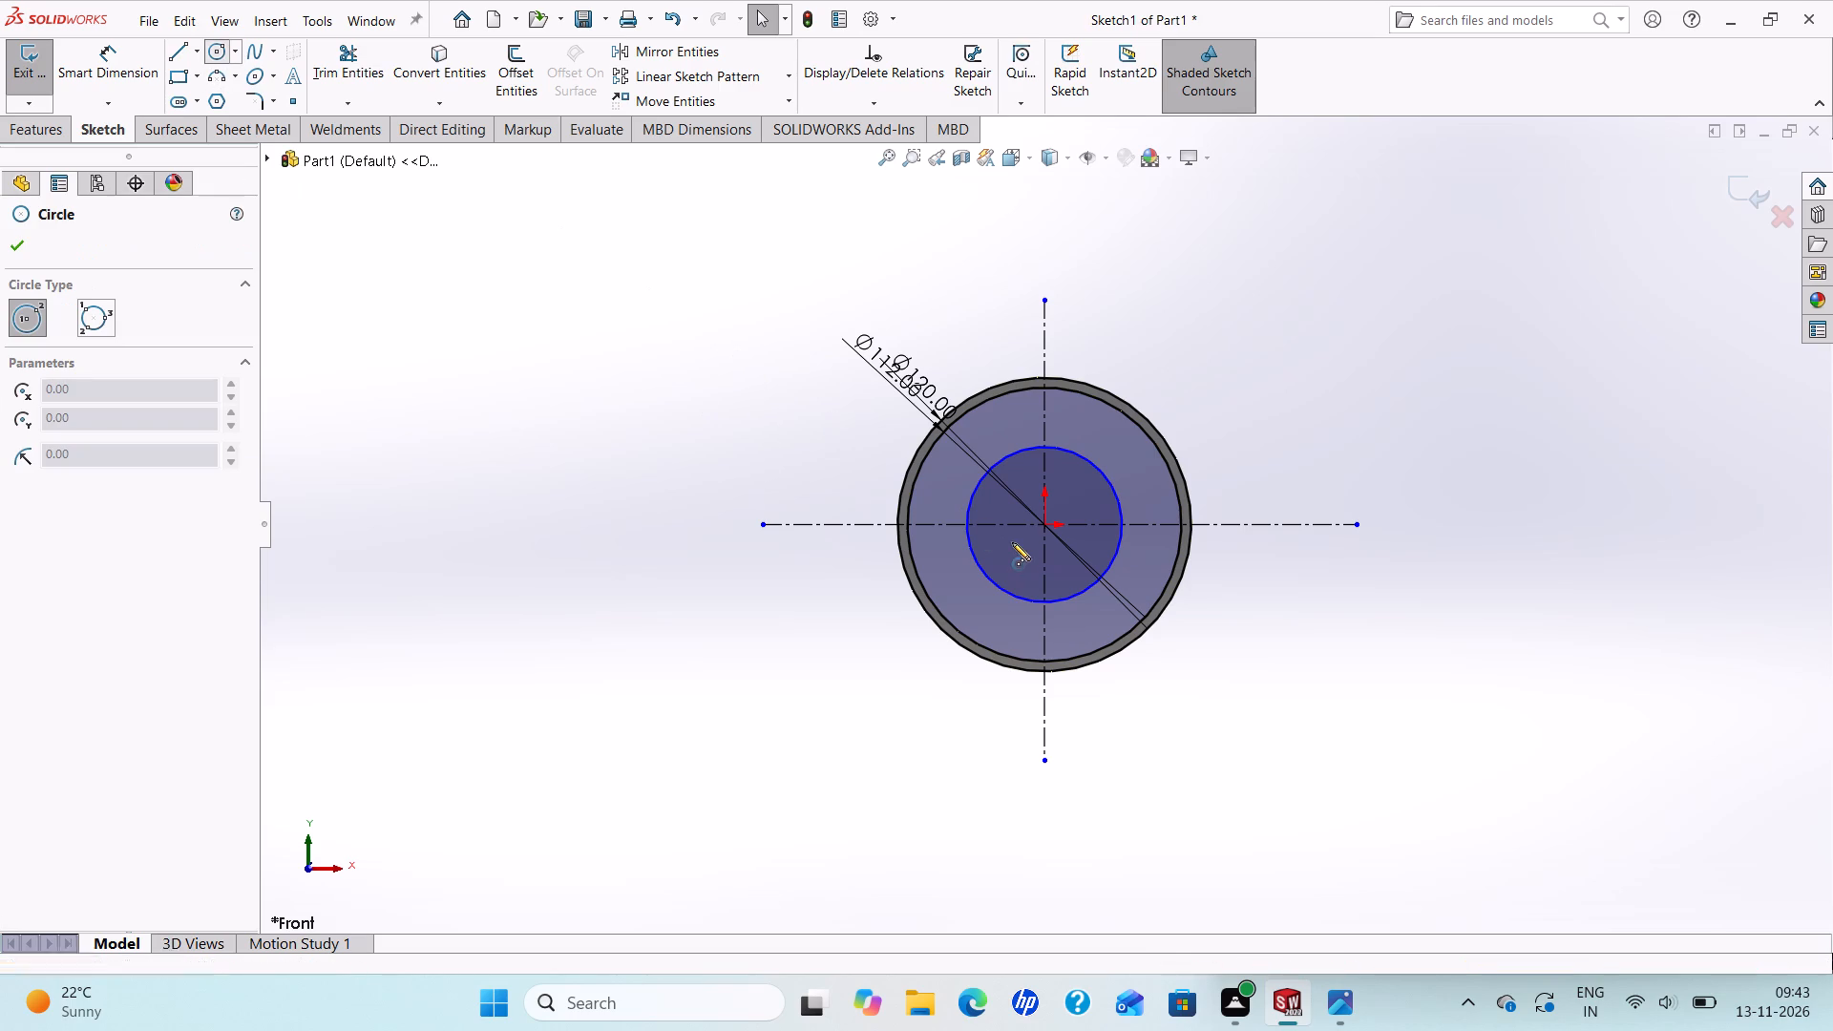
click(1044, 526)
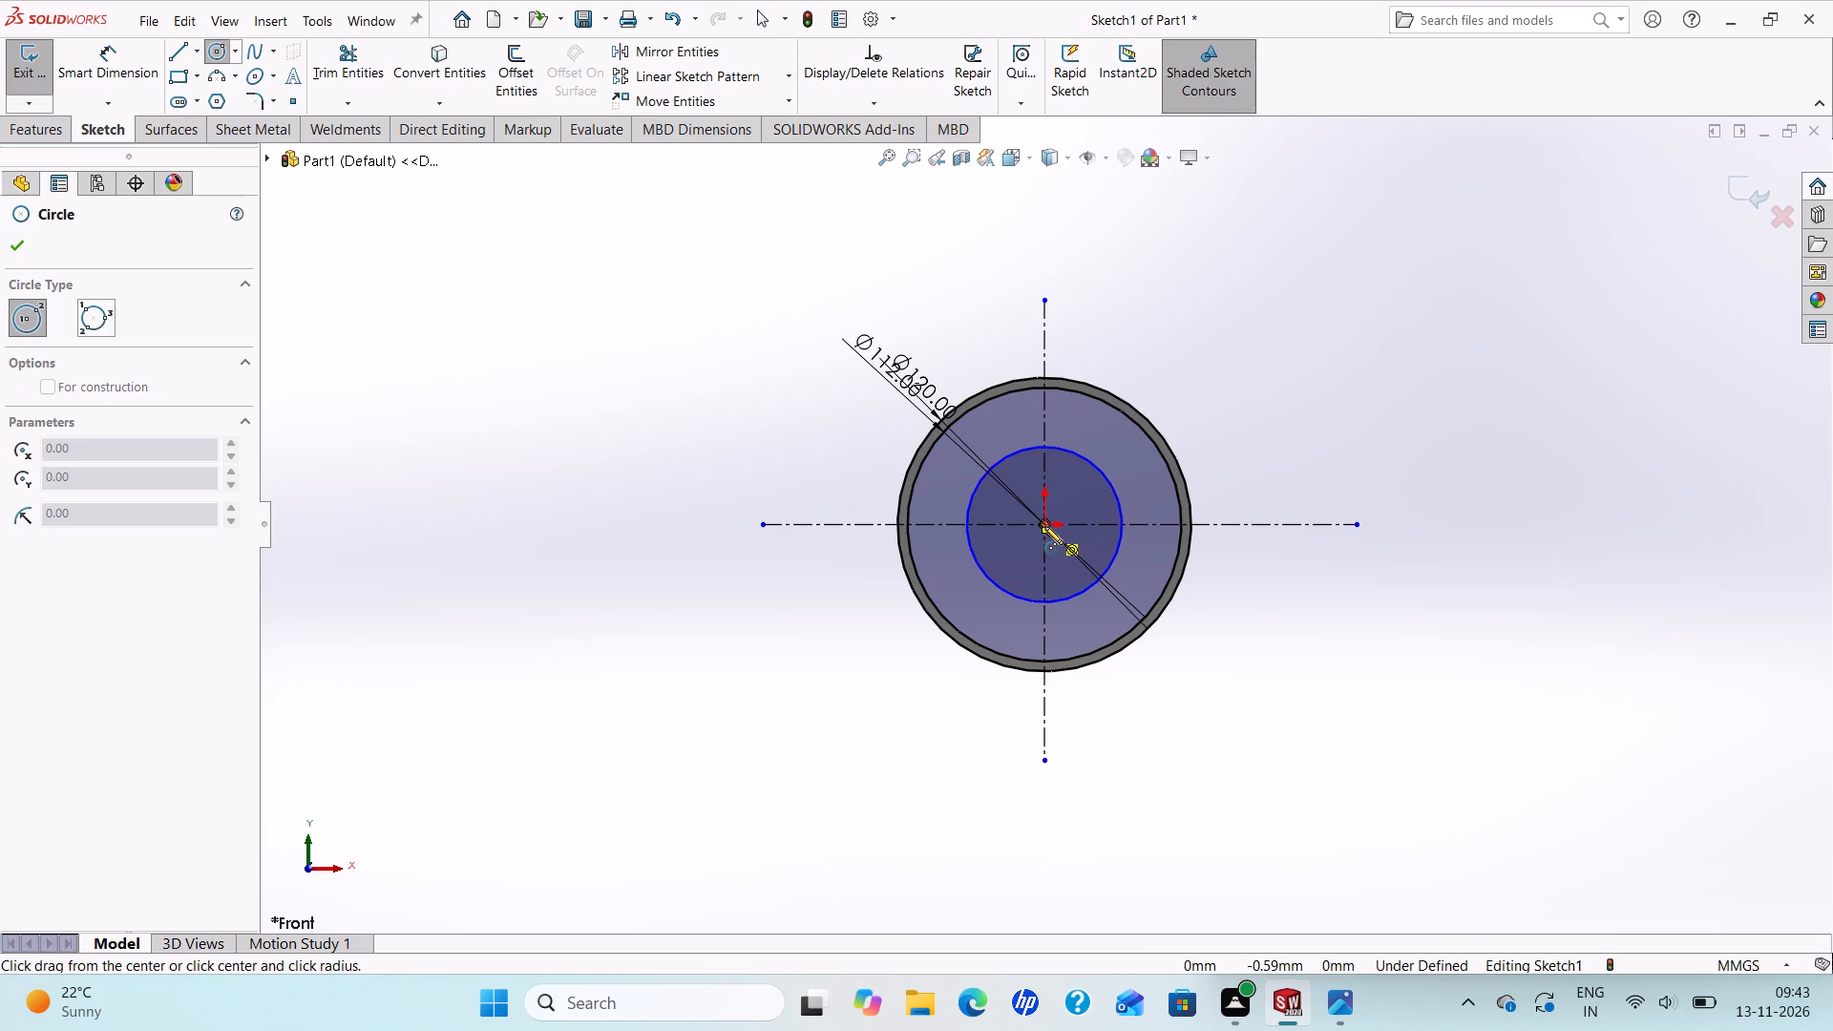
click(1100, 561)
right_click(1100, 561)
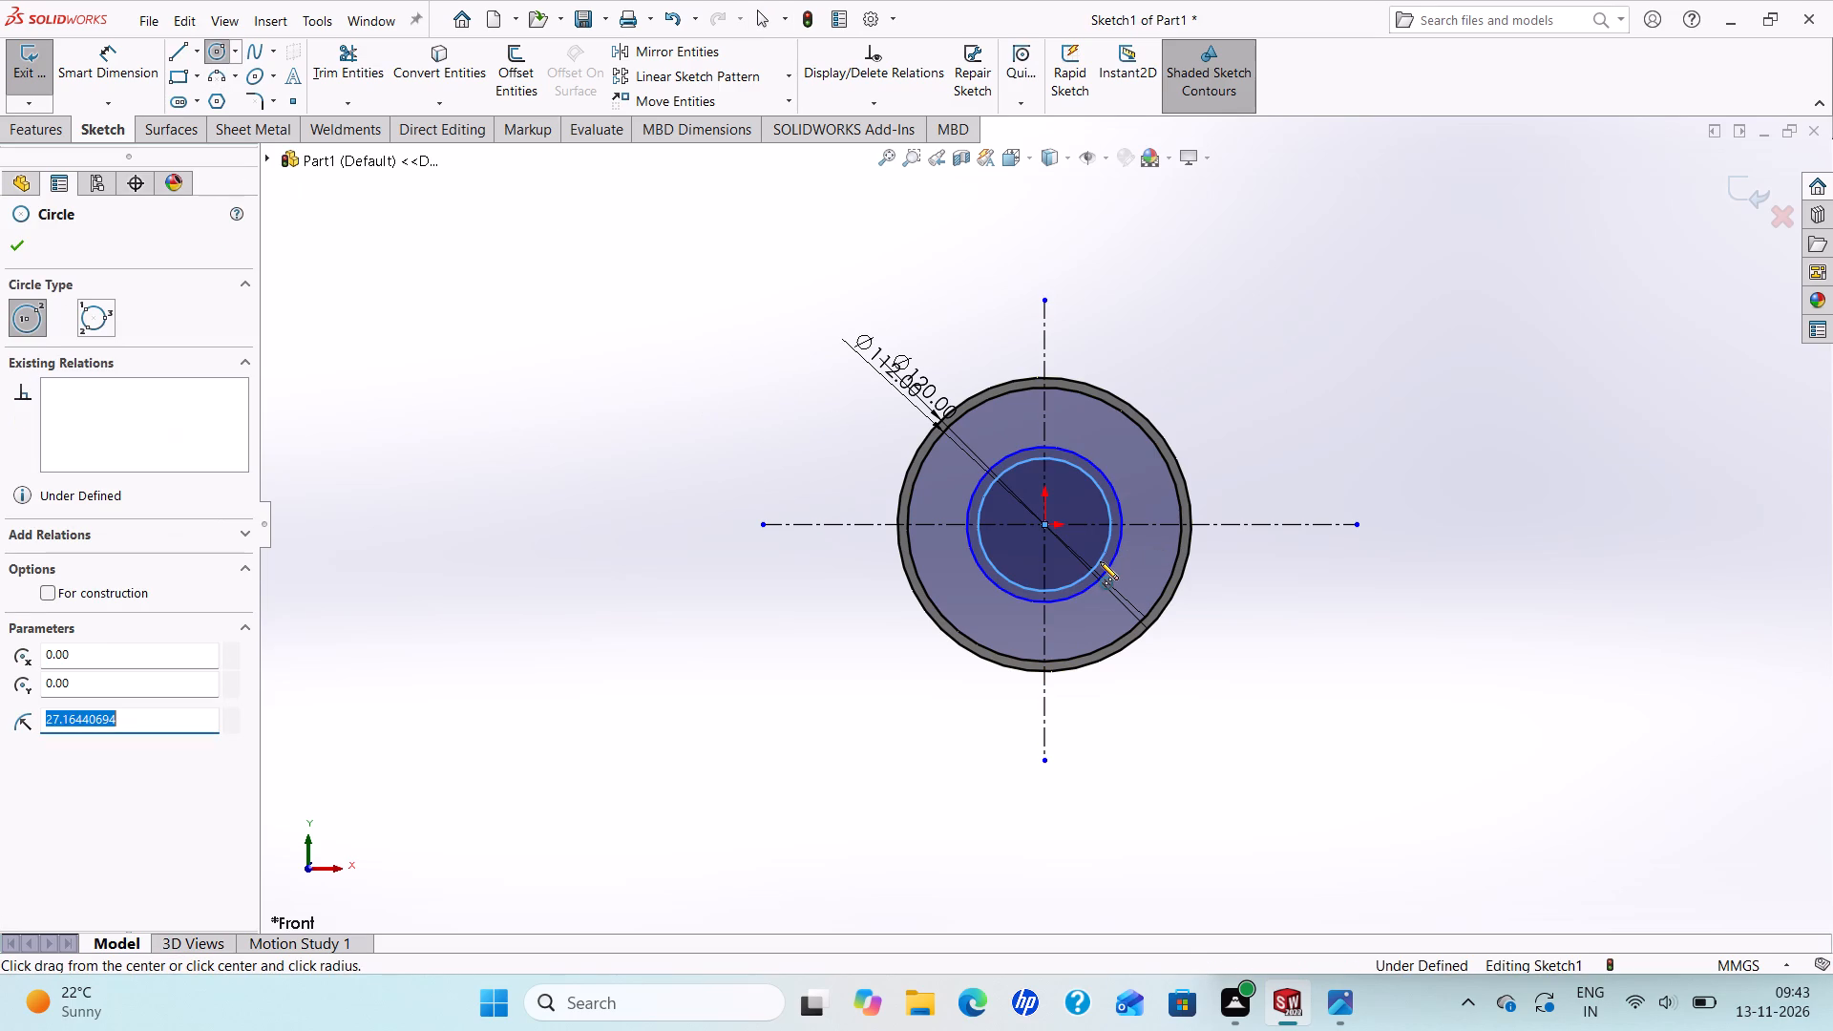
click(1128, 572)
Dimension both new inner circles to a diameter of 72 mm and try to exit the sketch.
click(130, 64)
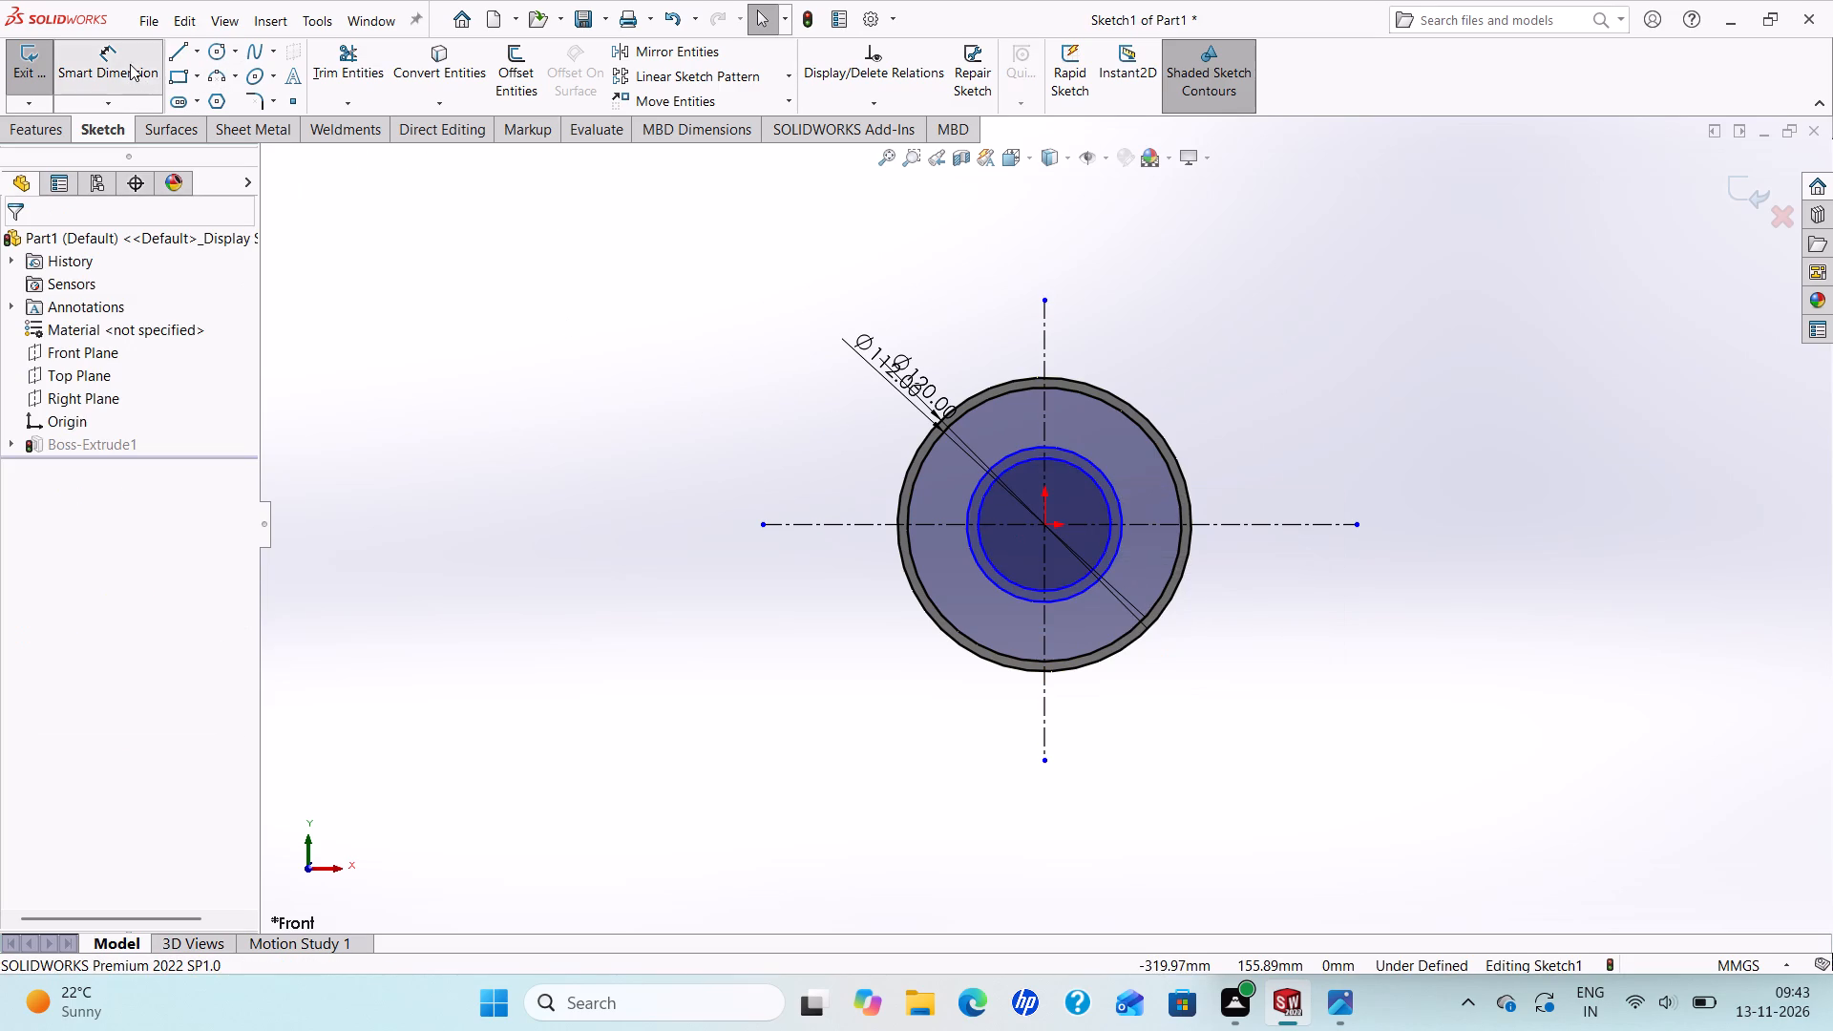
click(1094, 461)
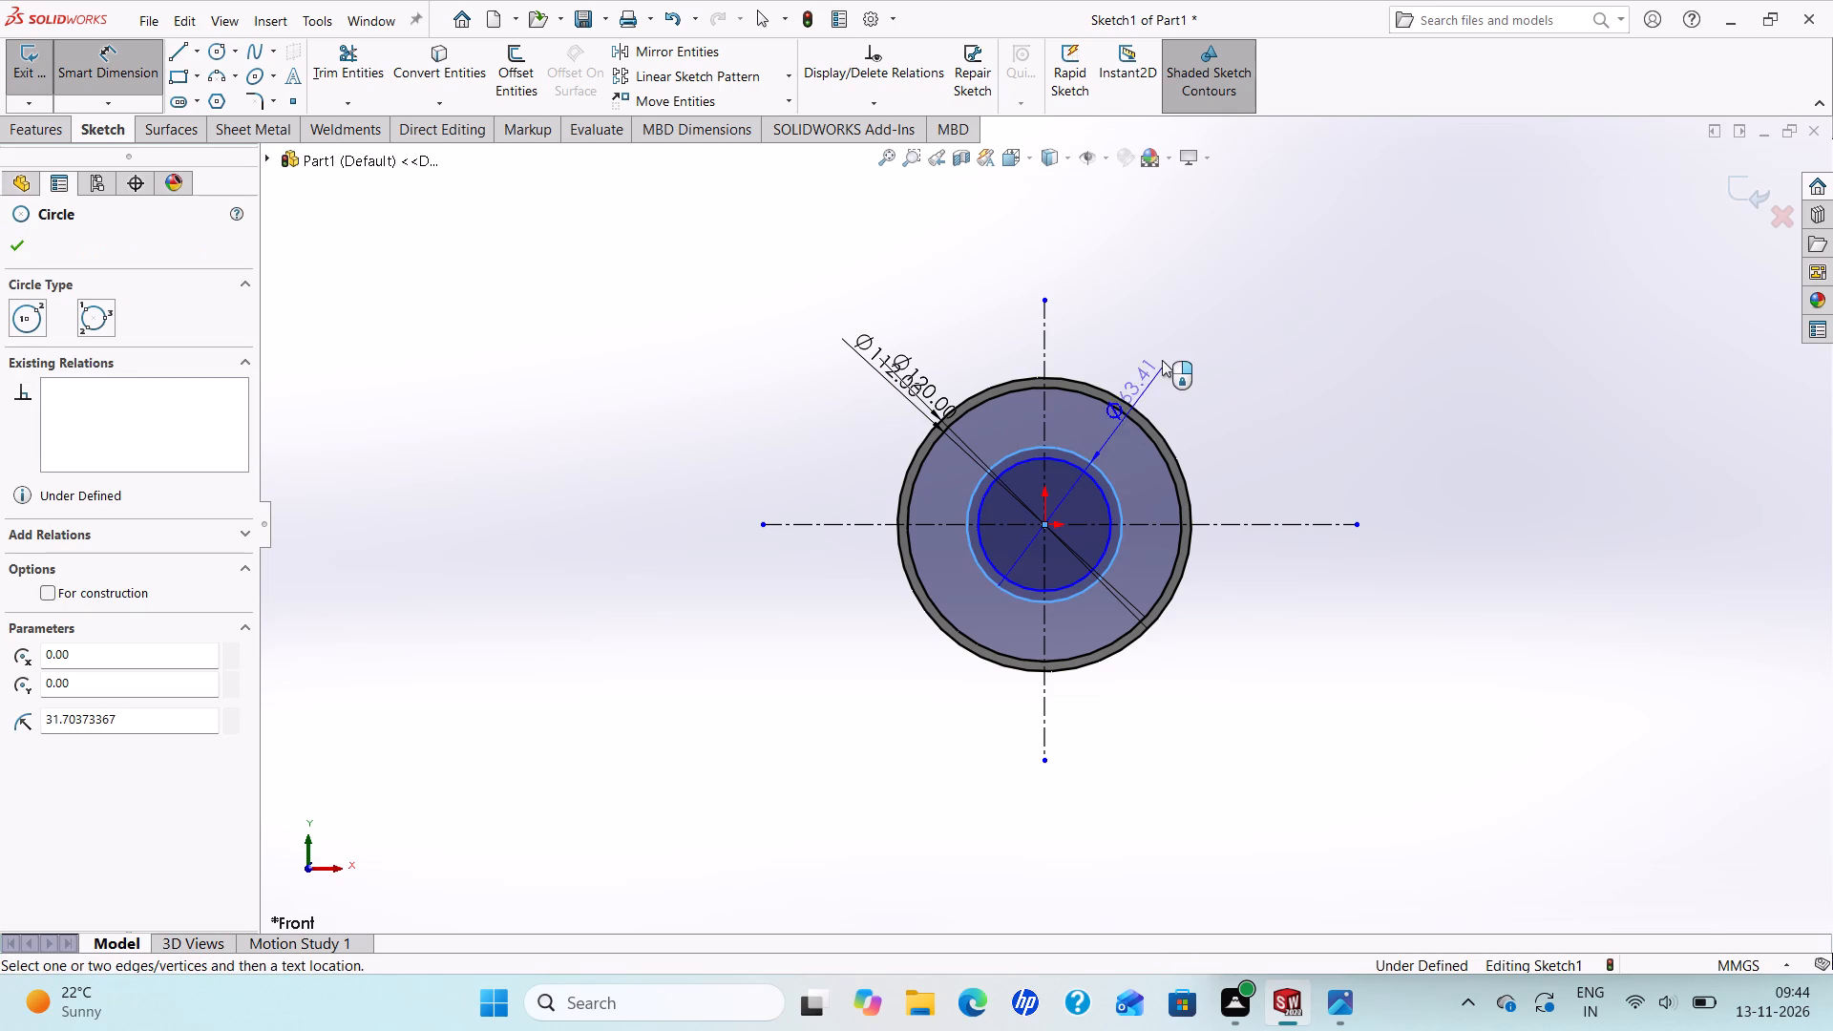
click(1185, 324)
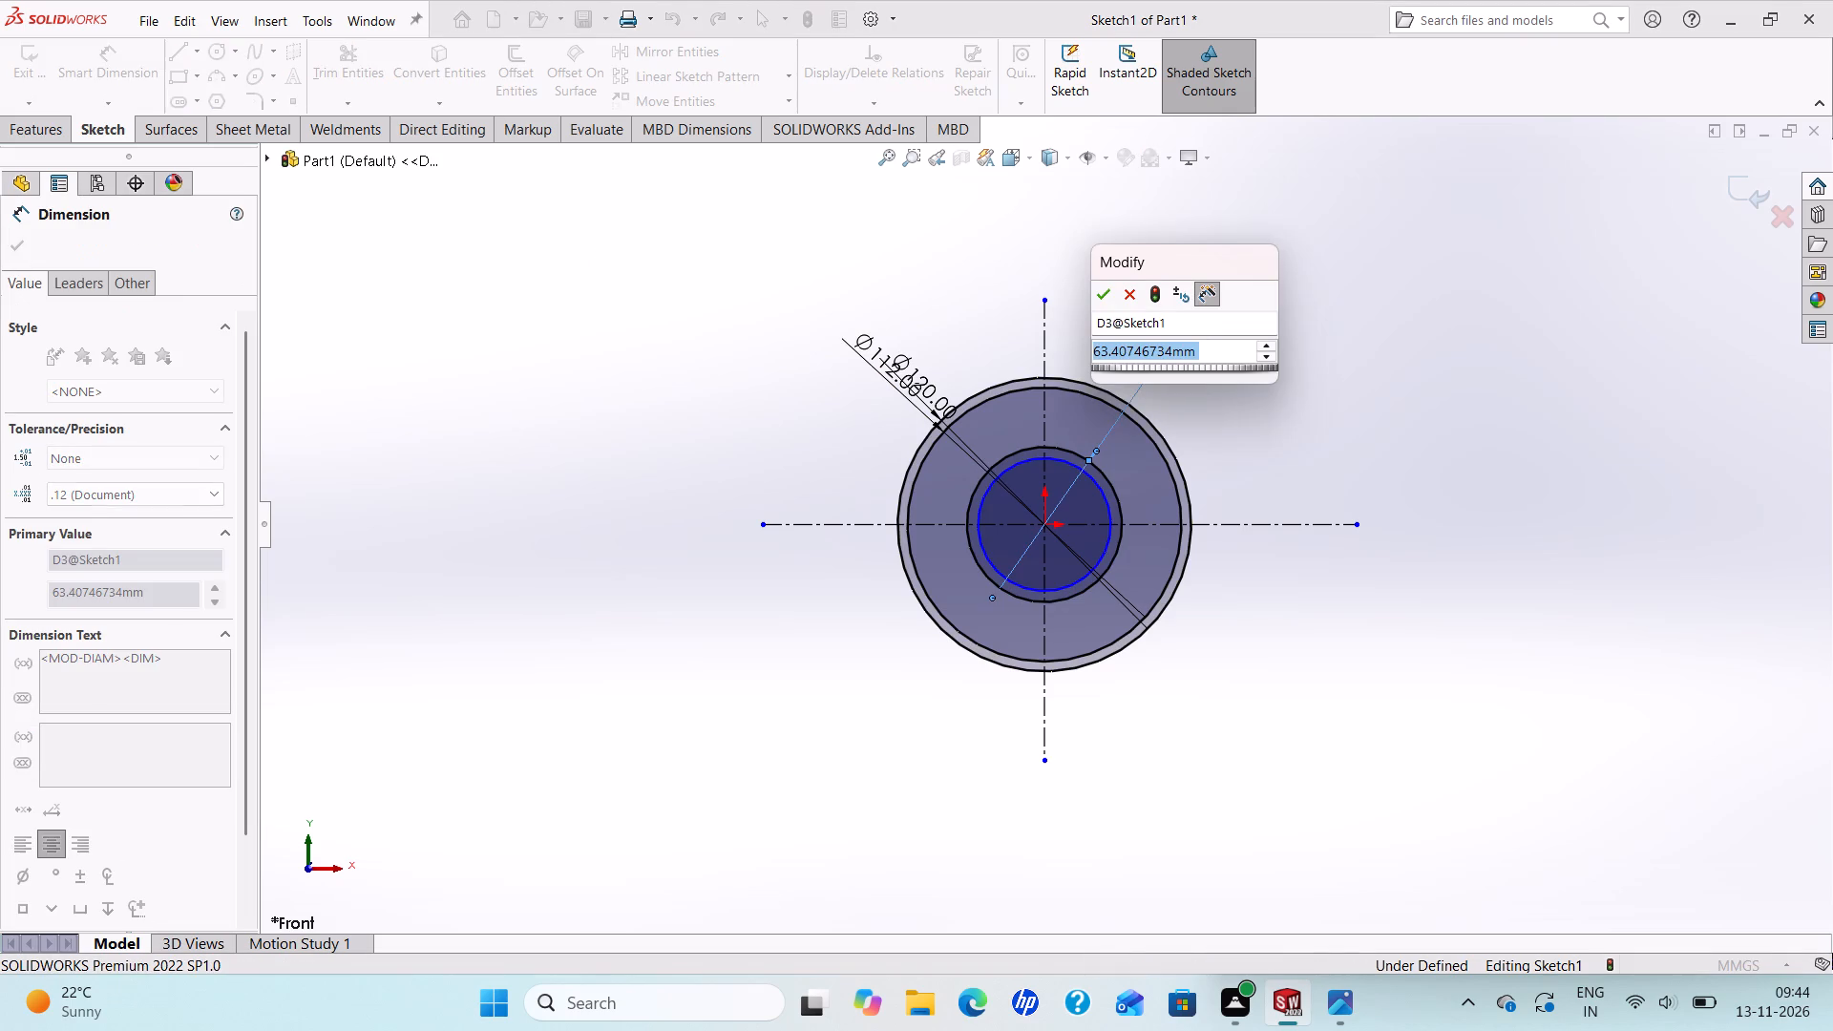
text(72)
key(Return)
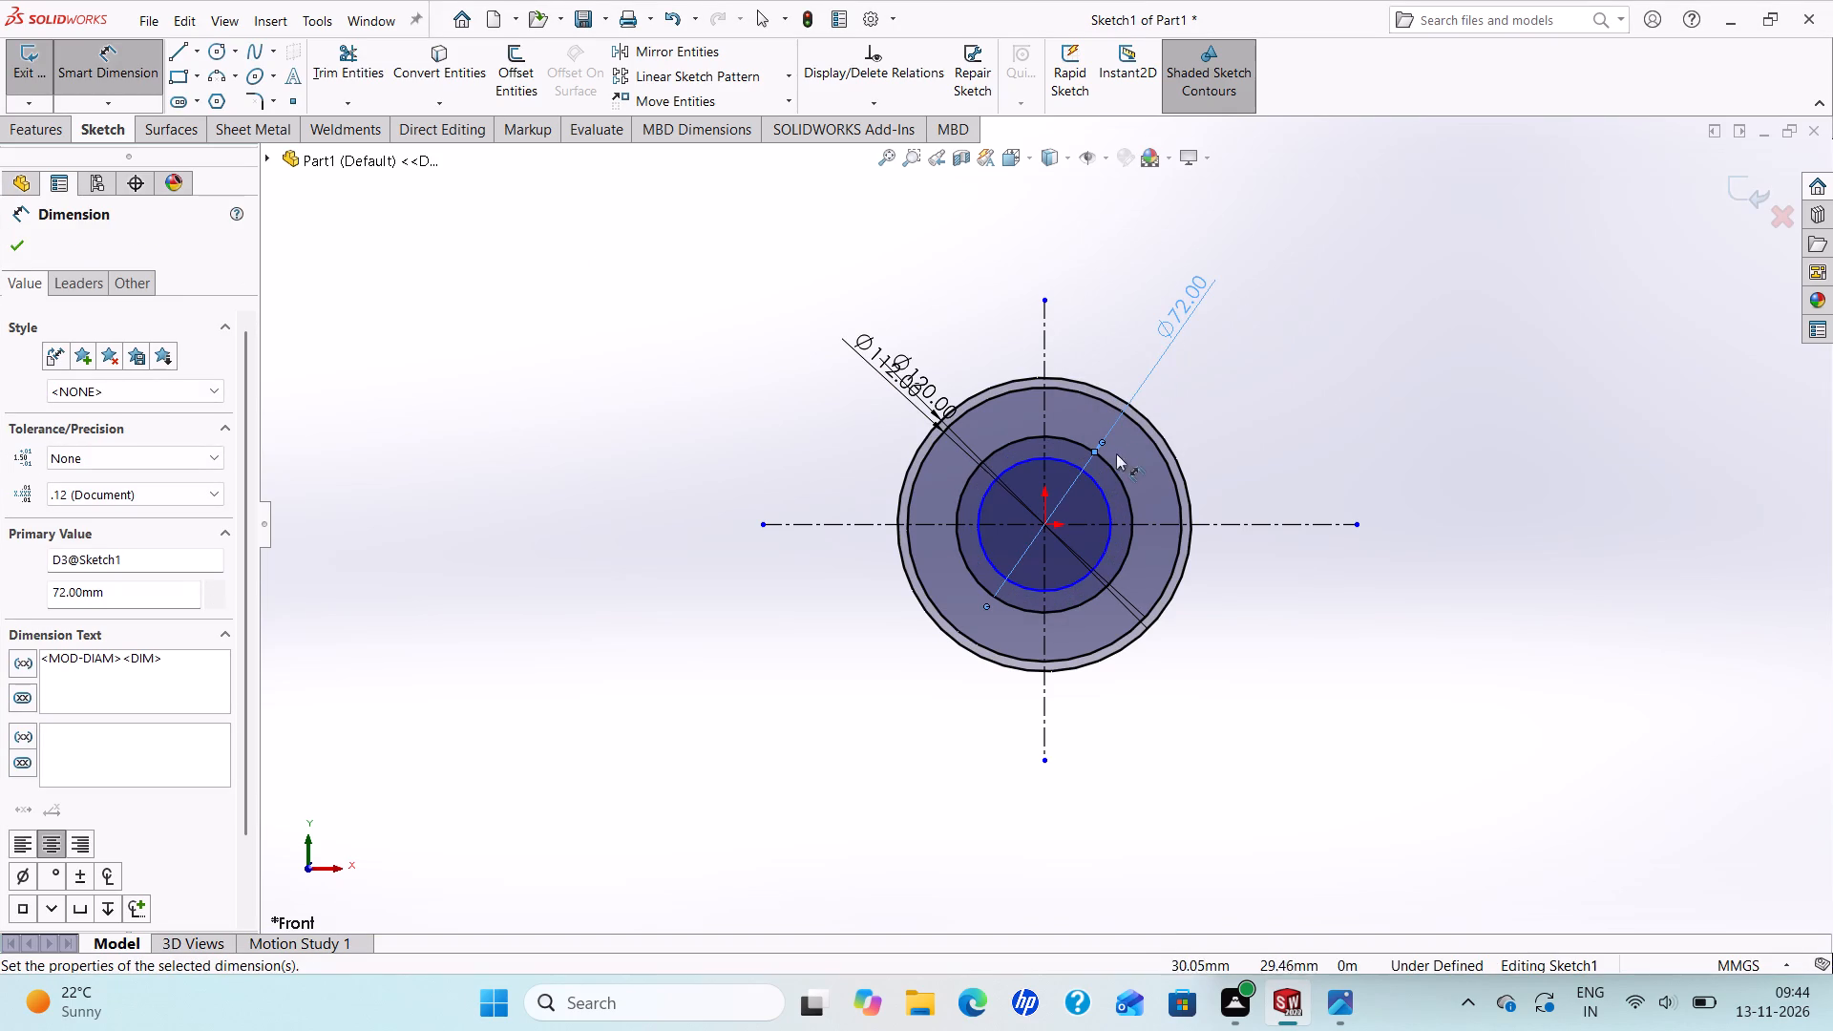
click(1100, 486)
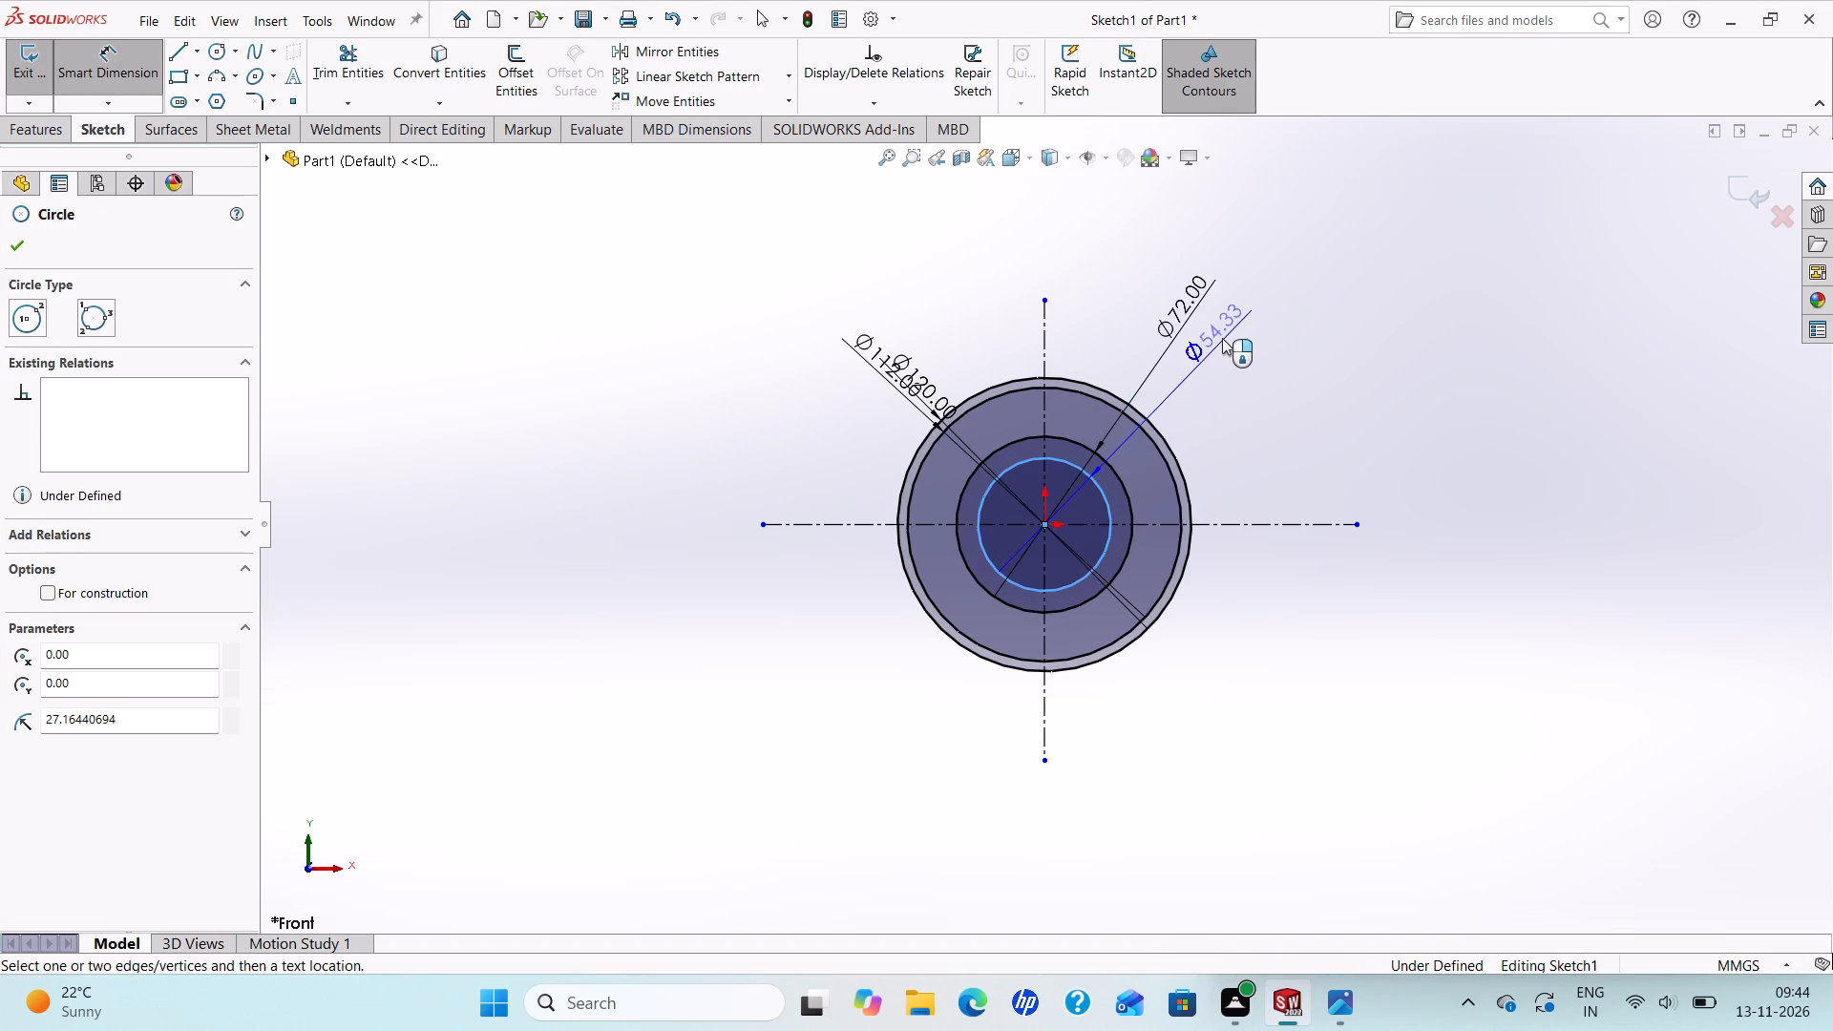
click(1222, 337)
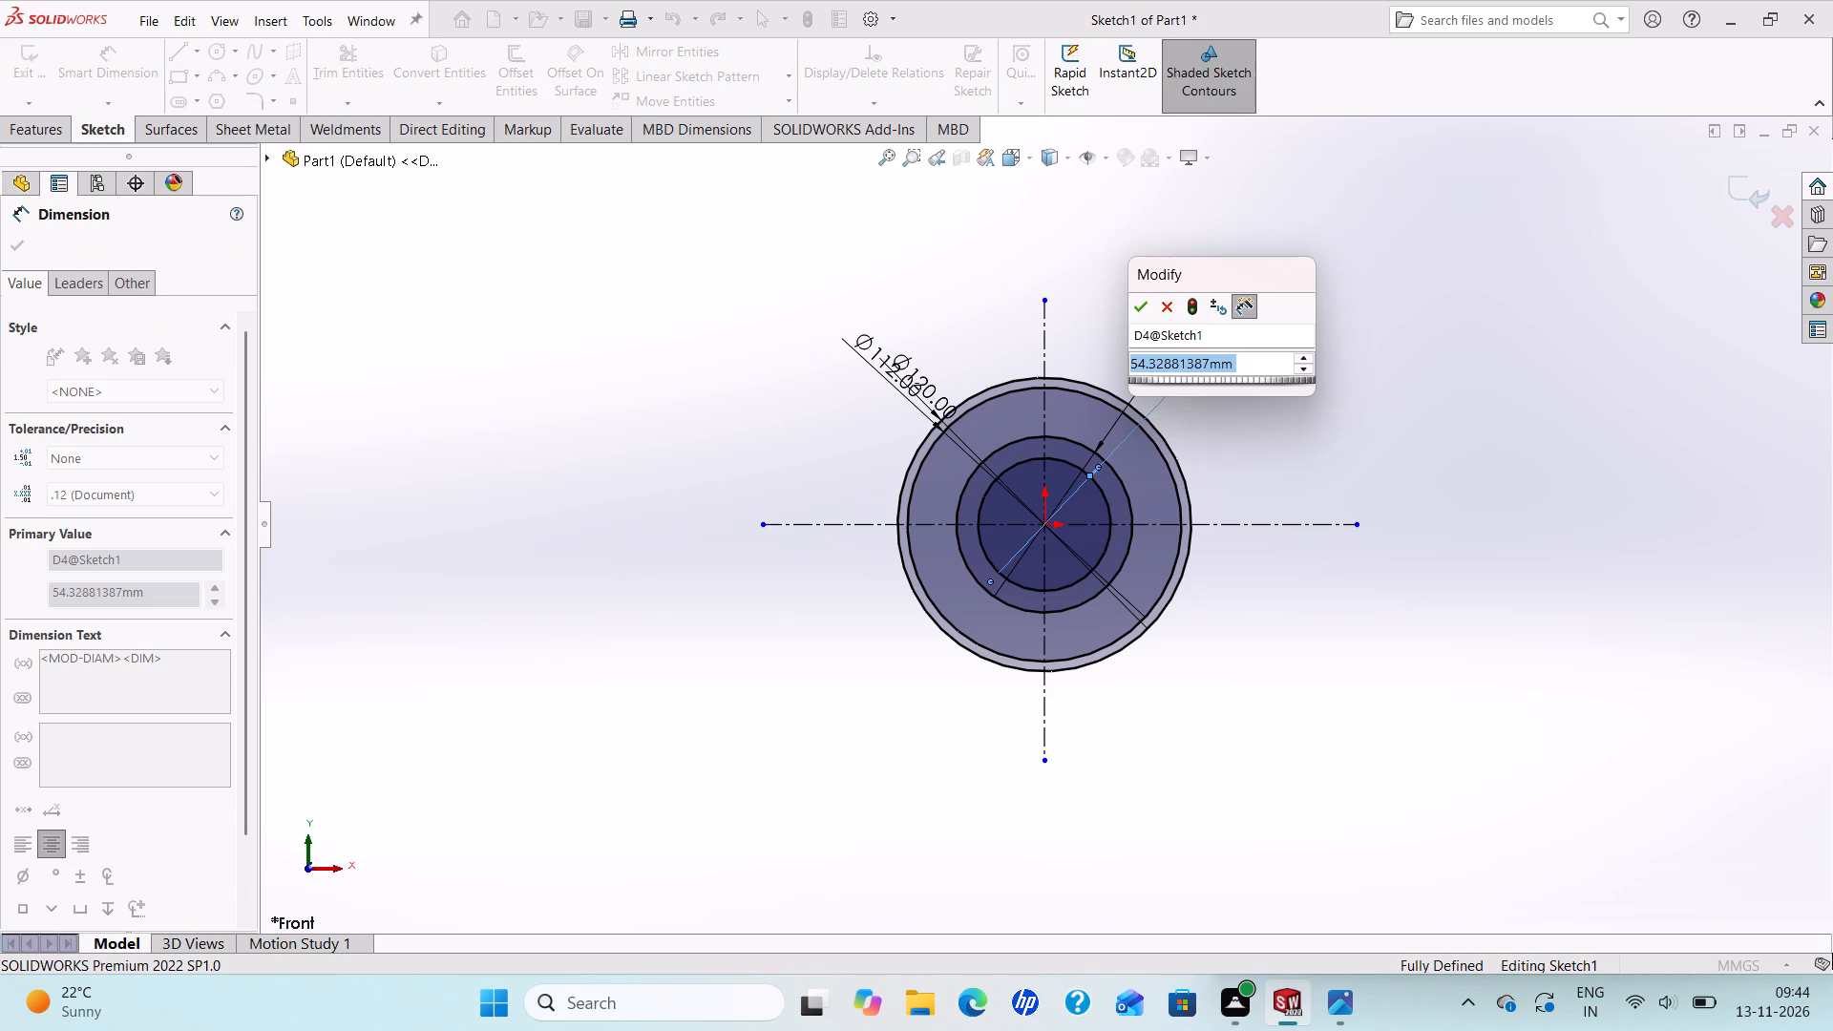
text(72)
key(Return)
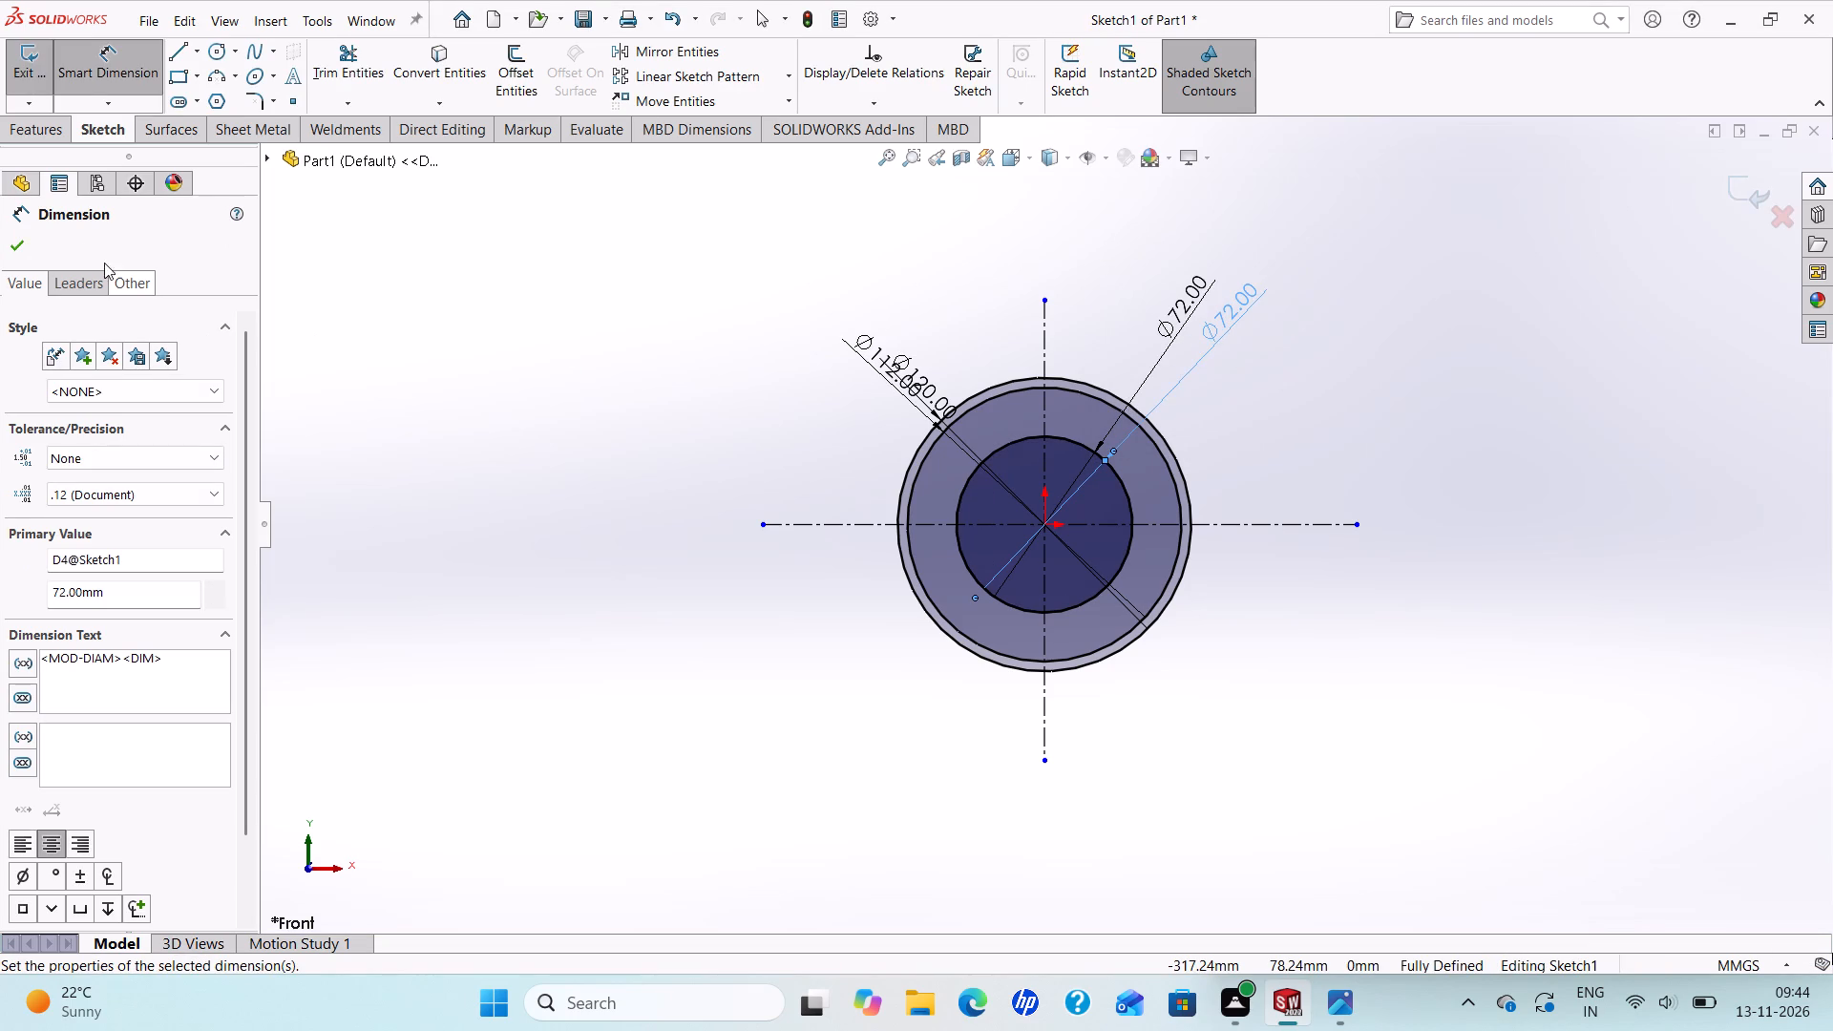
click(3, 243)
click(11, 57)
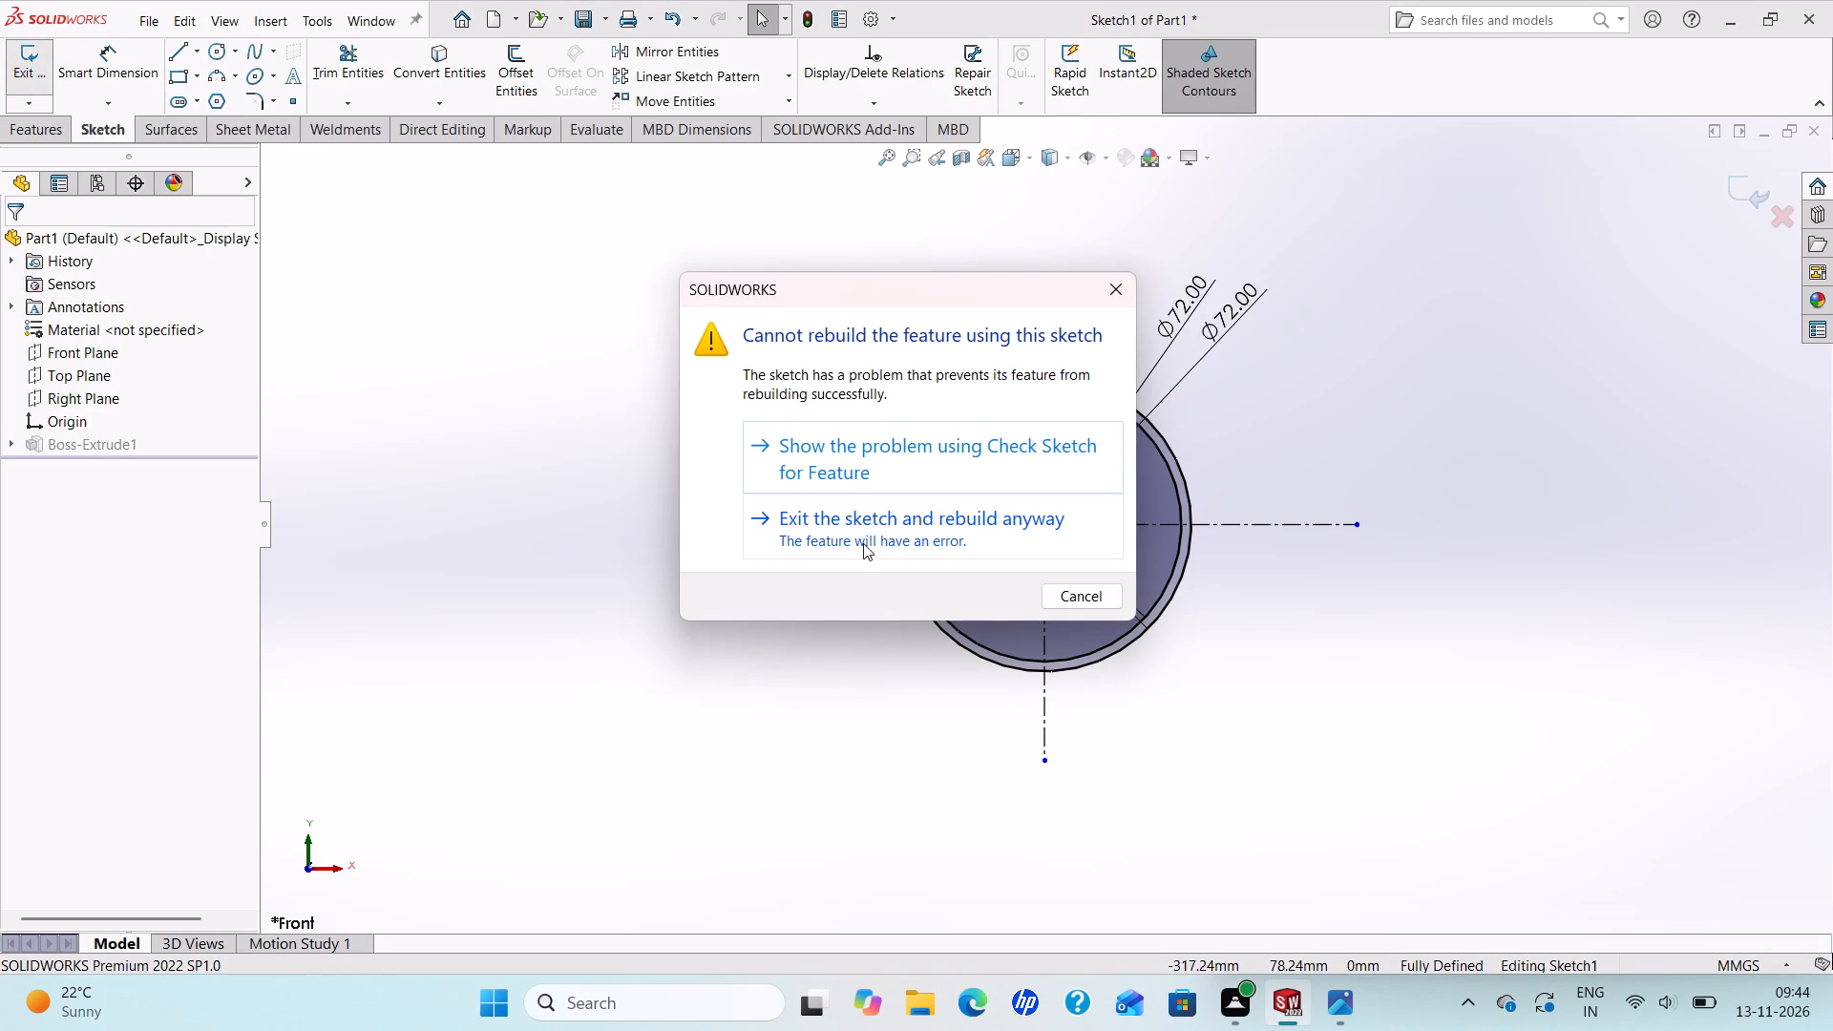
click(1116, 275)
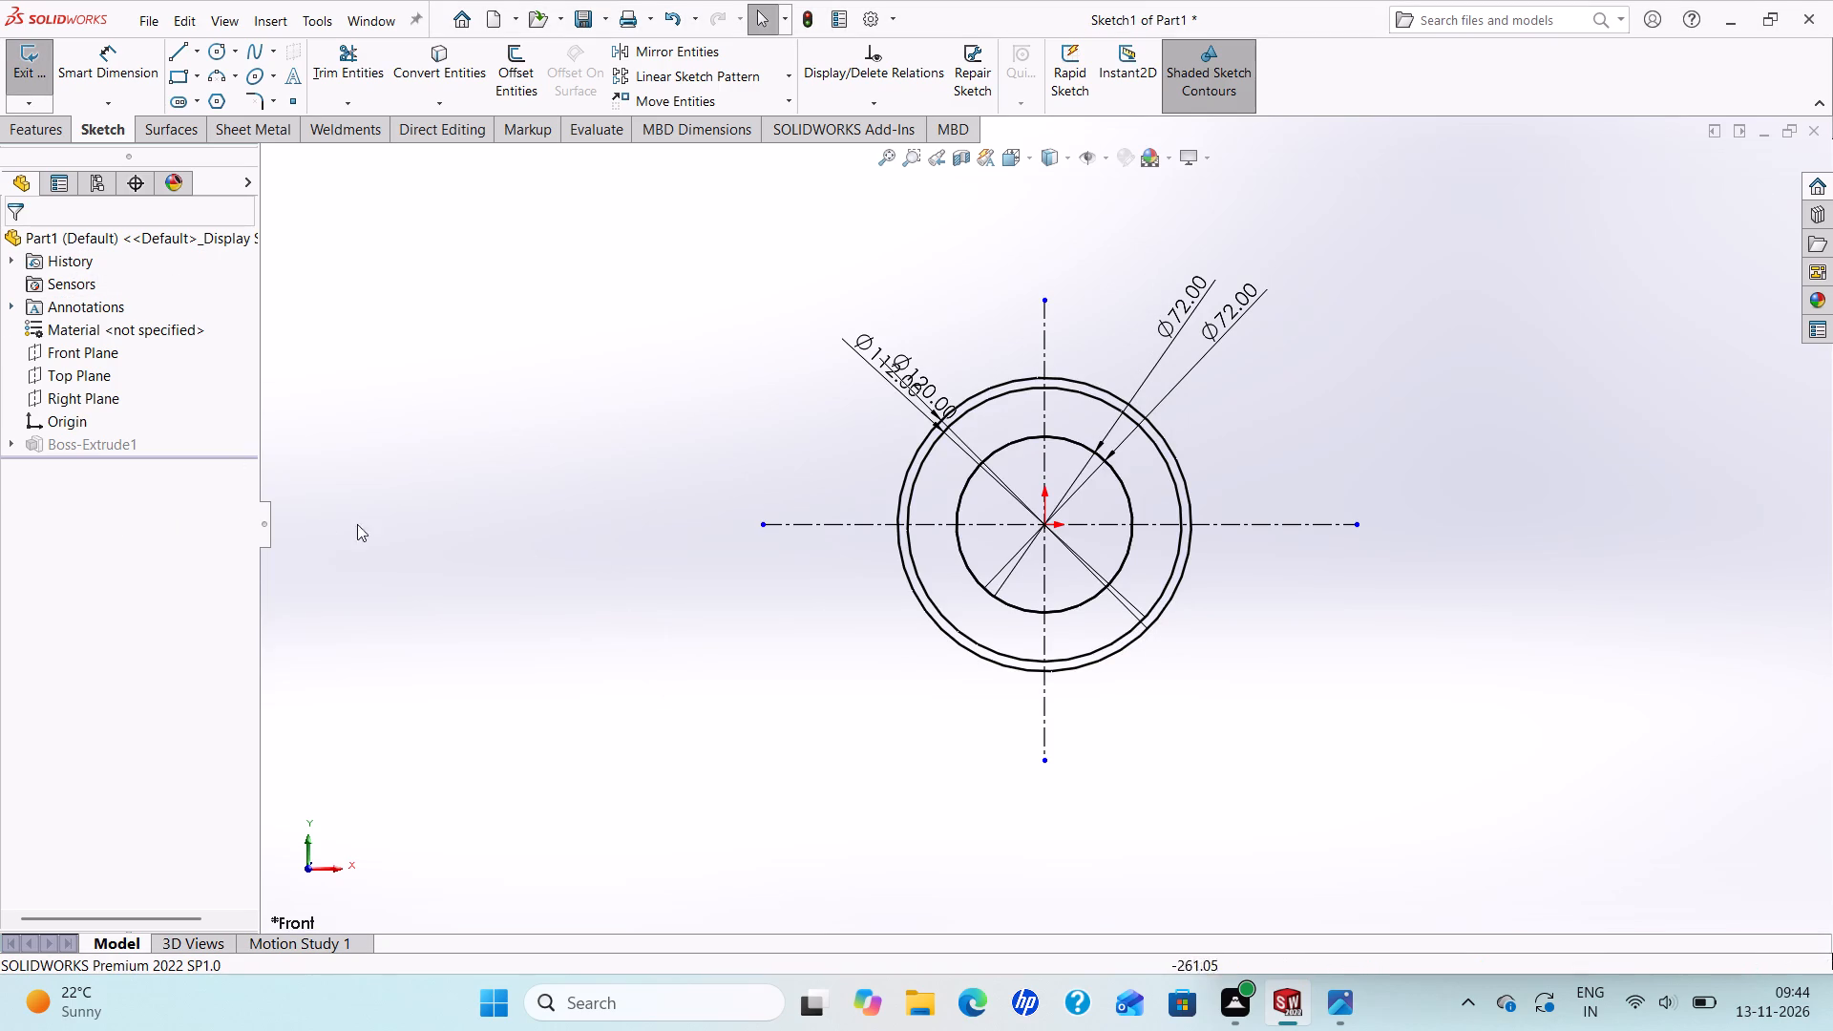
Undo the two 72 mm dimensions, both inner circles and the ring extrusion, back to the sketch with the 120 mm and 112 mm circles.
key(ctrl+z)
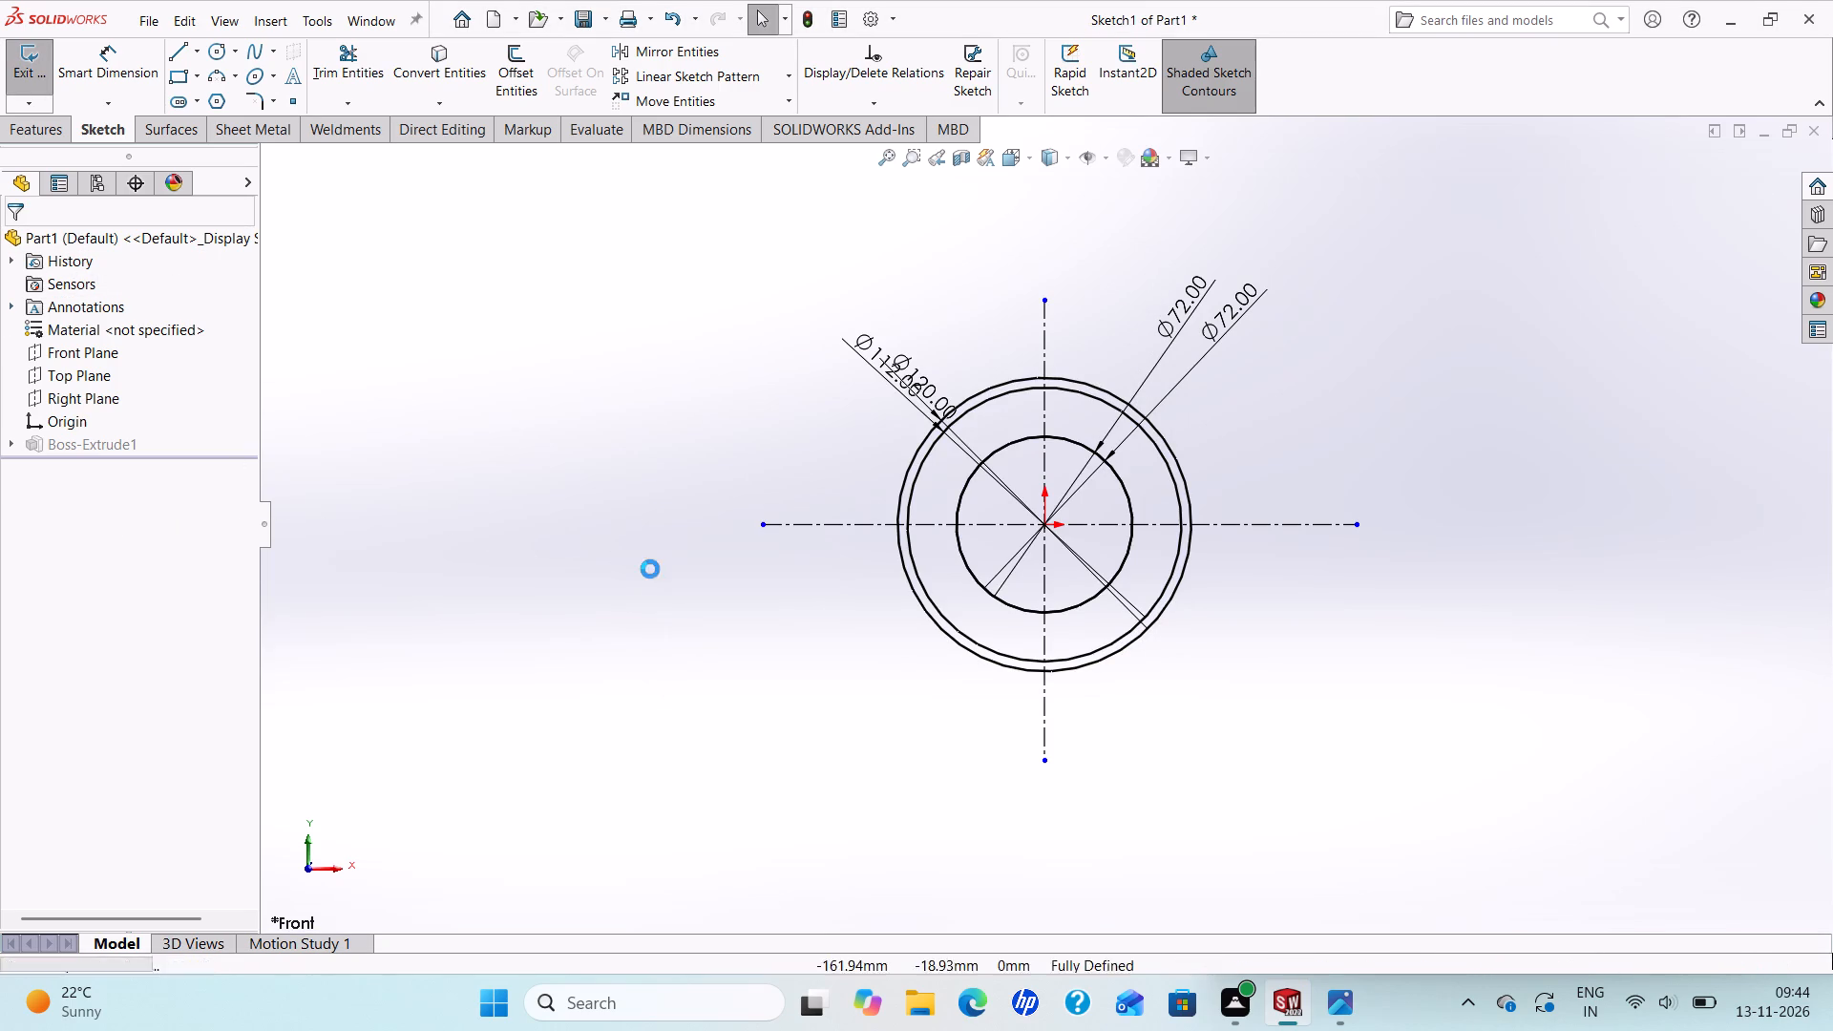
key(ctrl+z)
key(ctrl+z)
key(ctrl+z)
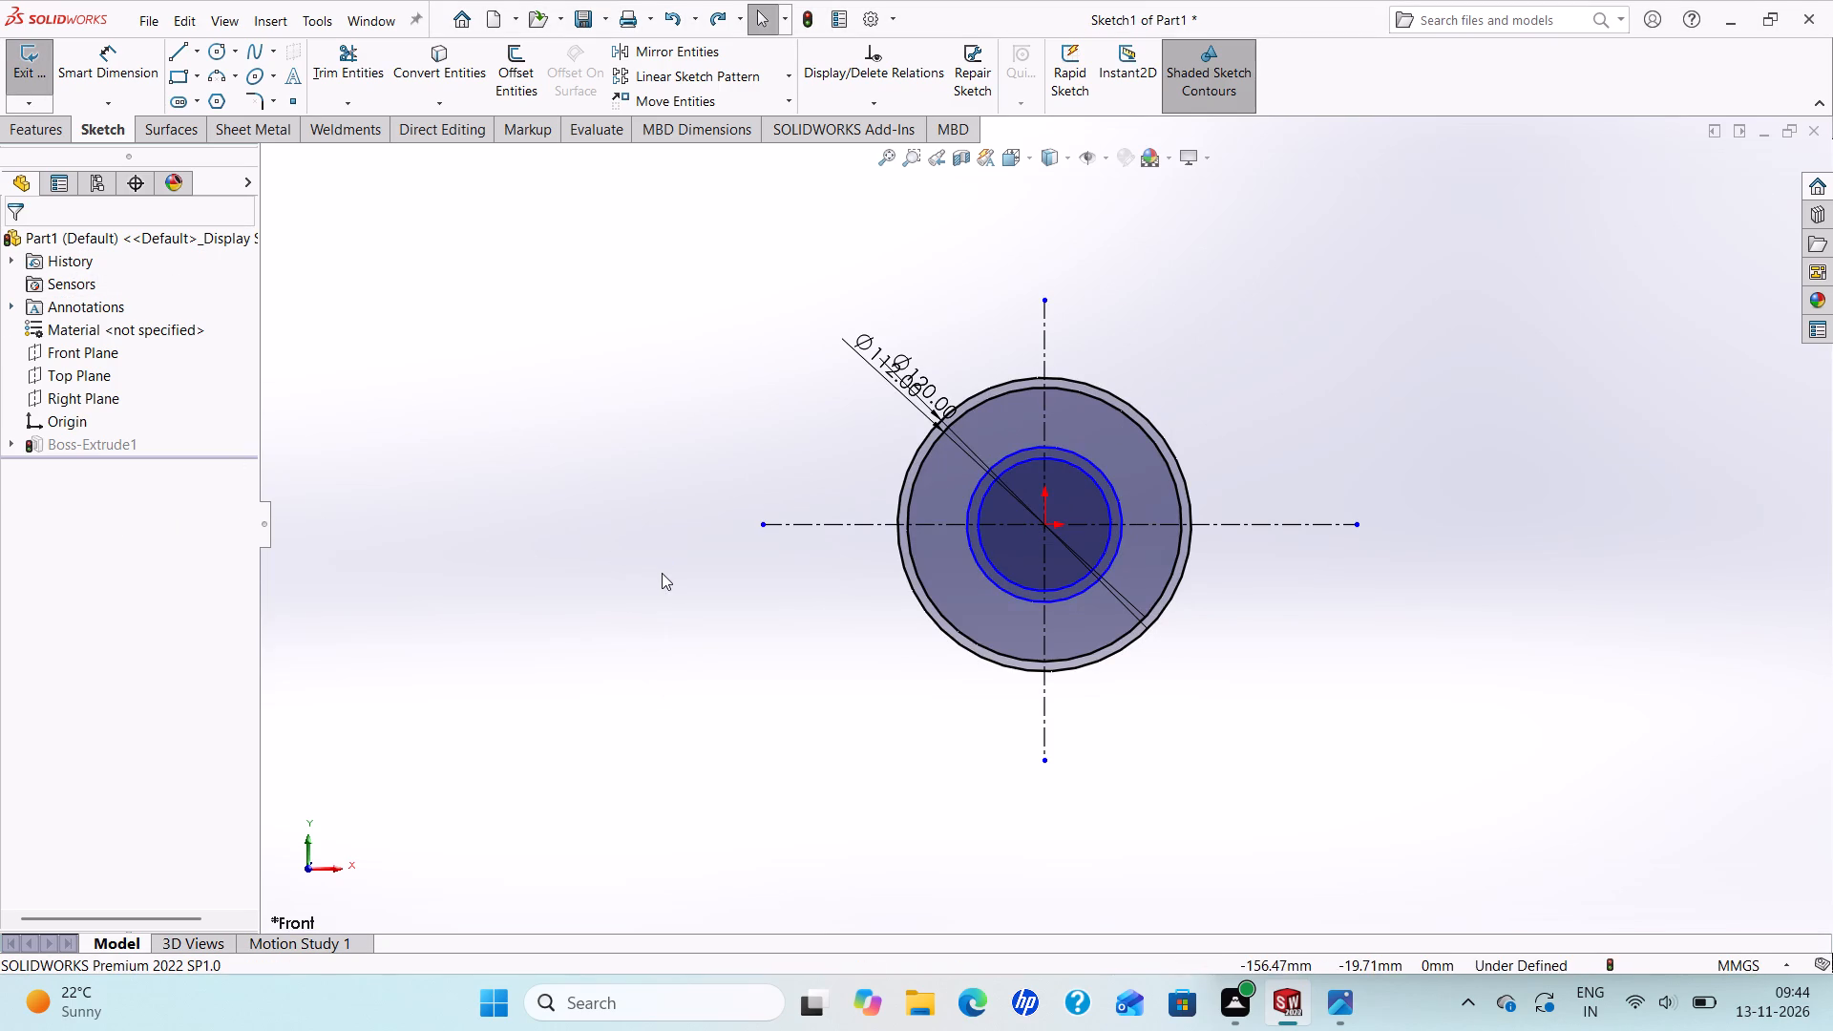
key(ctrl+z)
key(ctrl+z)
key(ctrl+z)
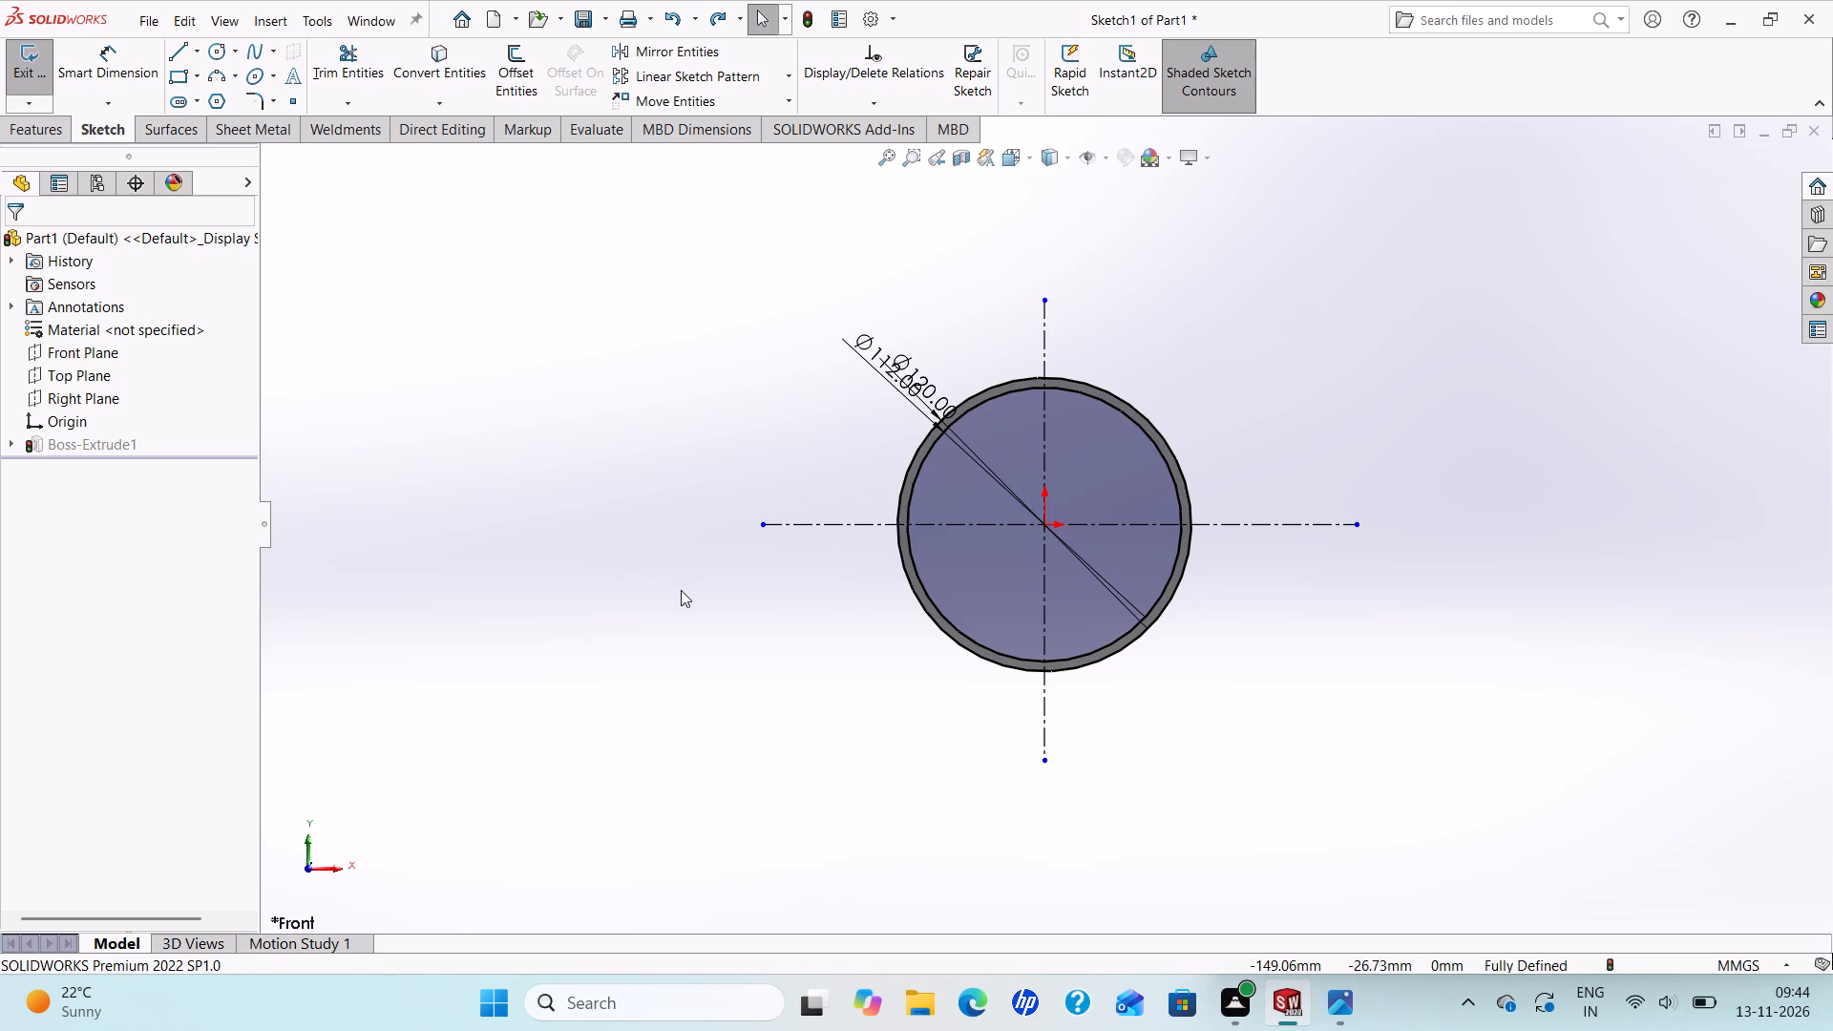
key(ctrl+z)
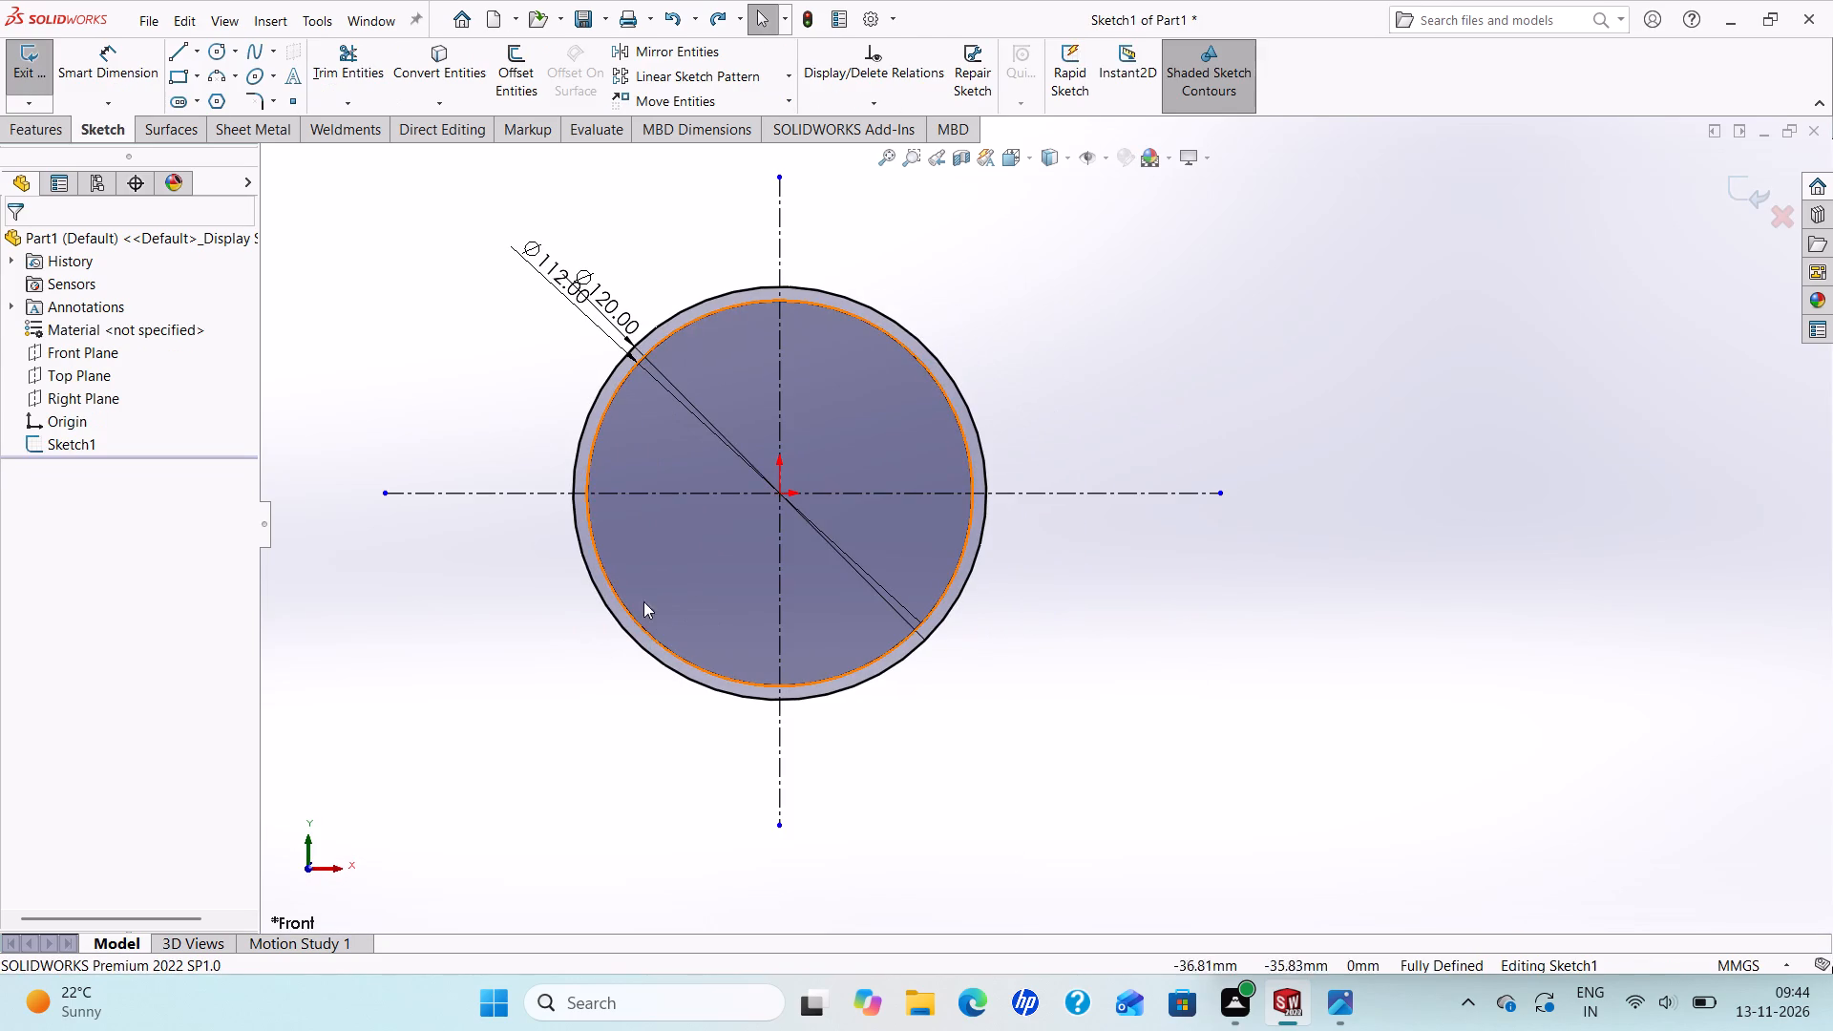
Draw two circles centred on the origin inside the 112 mm circle, with radii of about 41 mm and 25 mm.
click(219, 52)
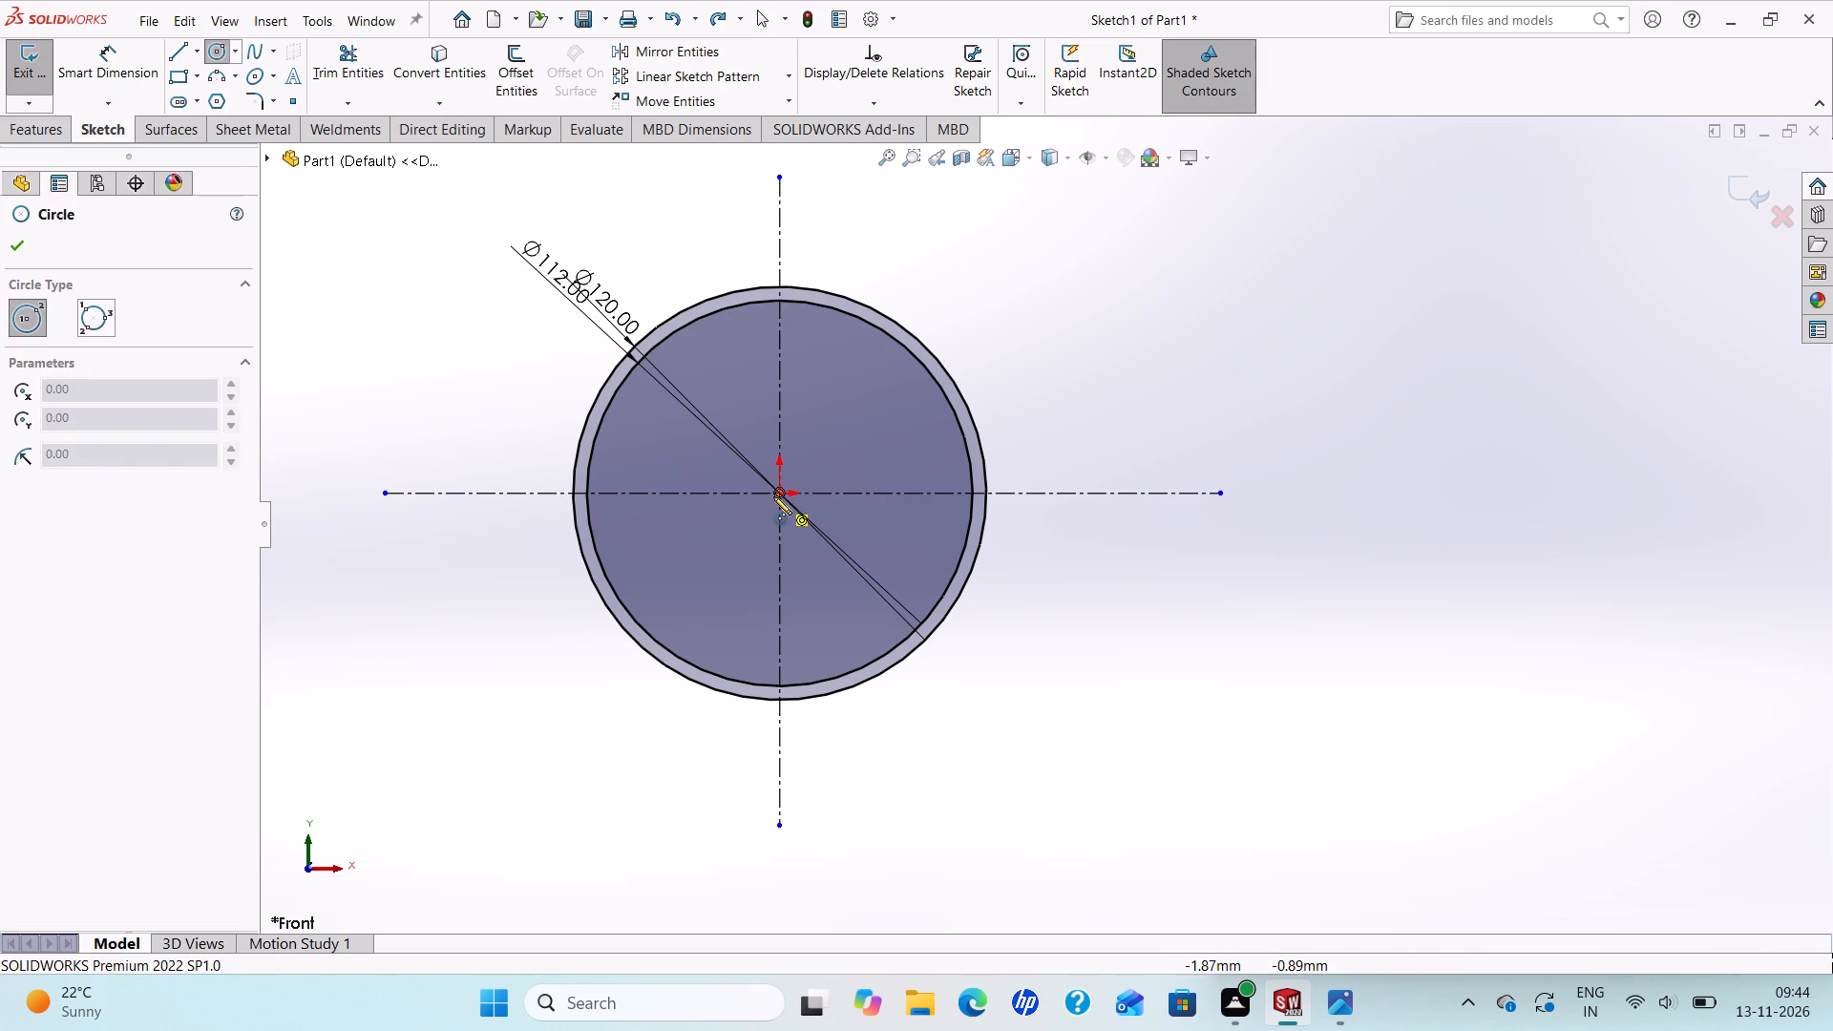
click(782, 495)
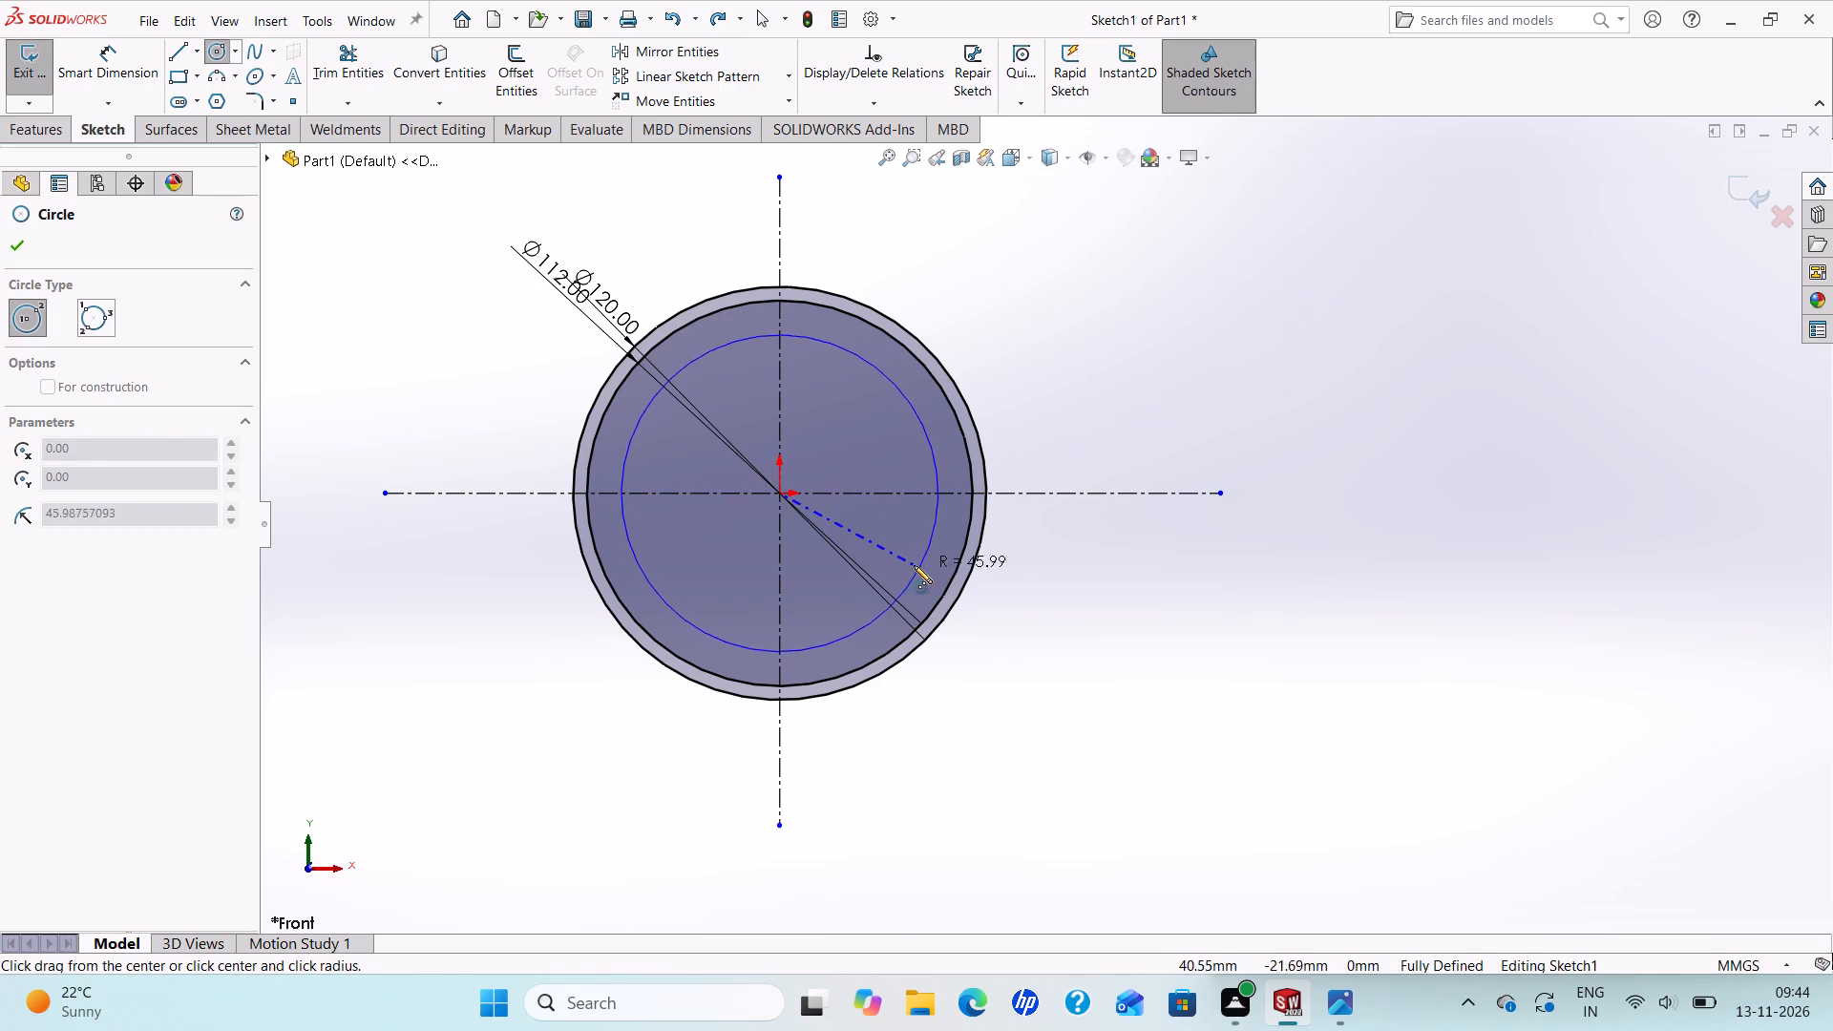
click(904, 558)
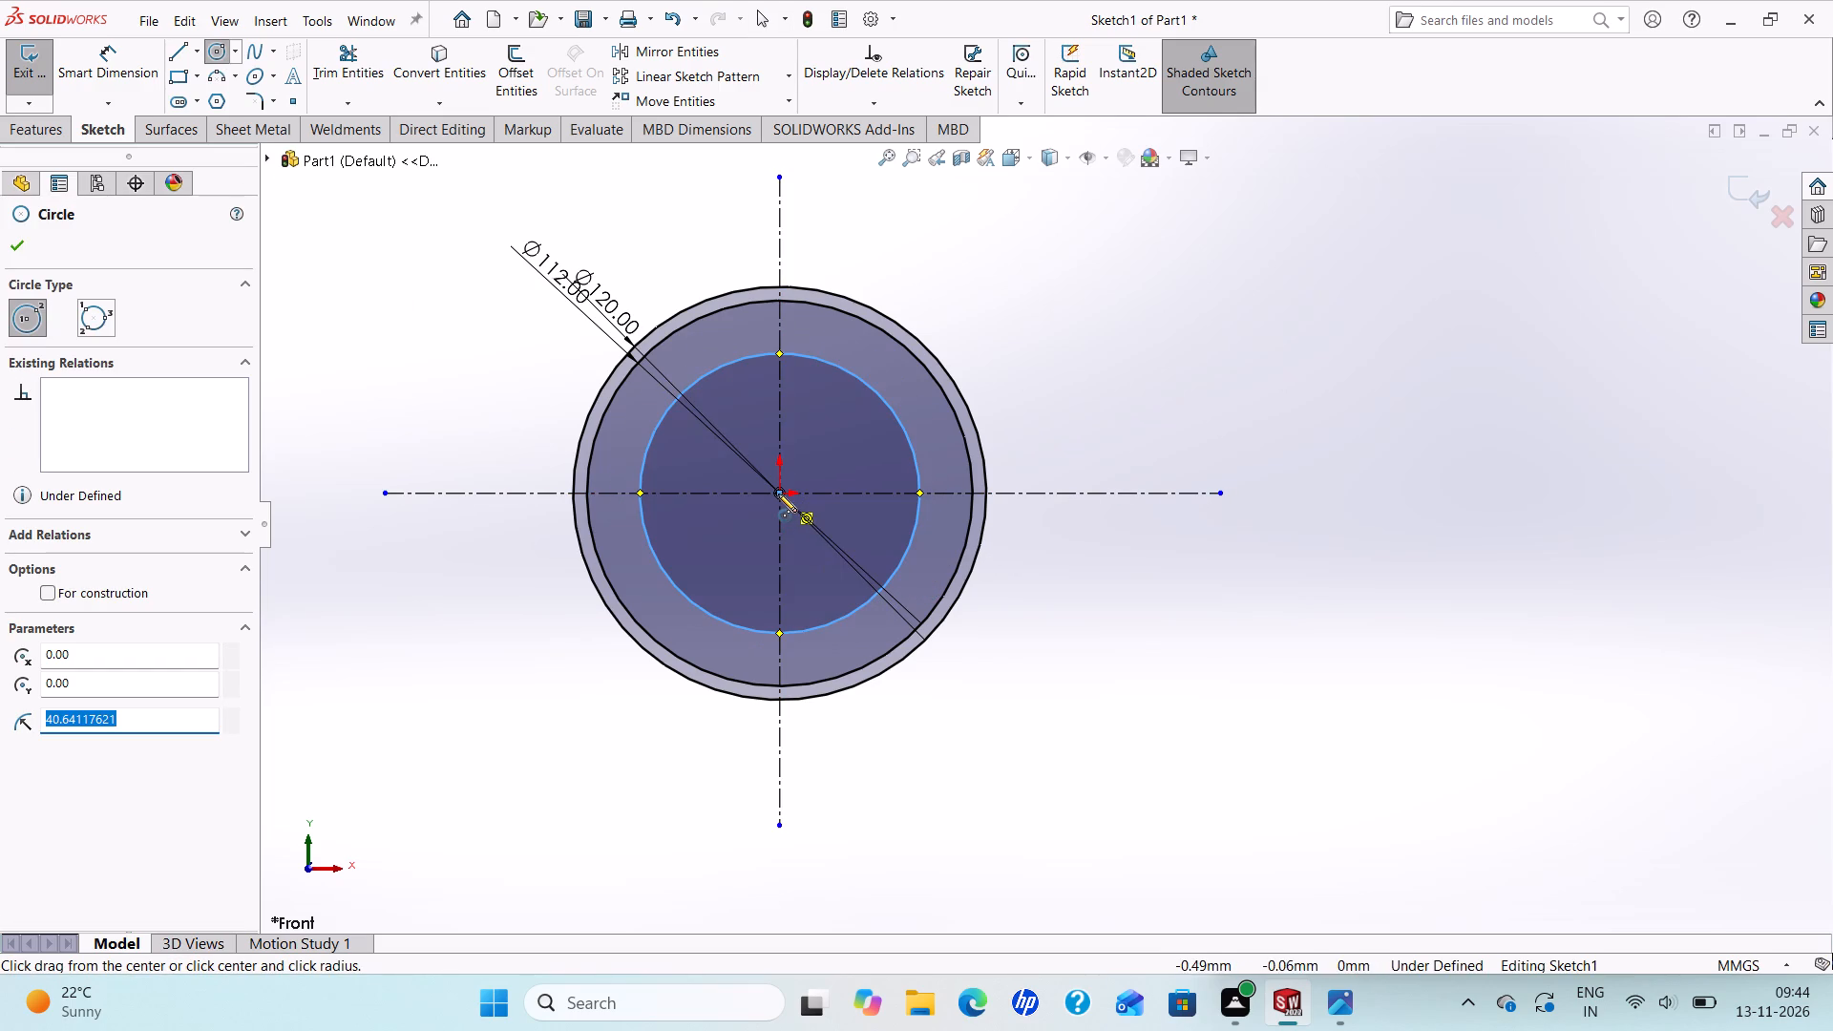
click(778, 494)
click(856, 530)
right_click(856, 530)
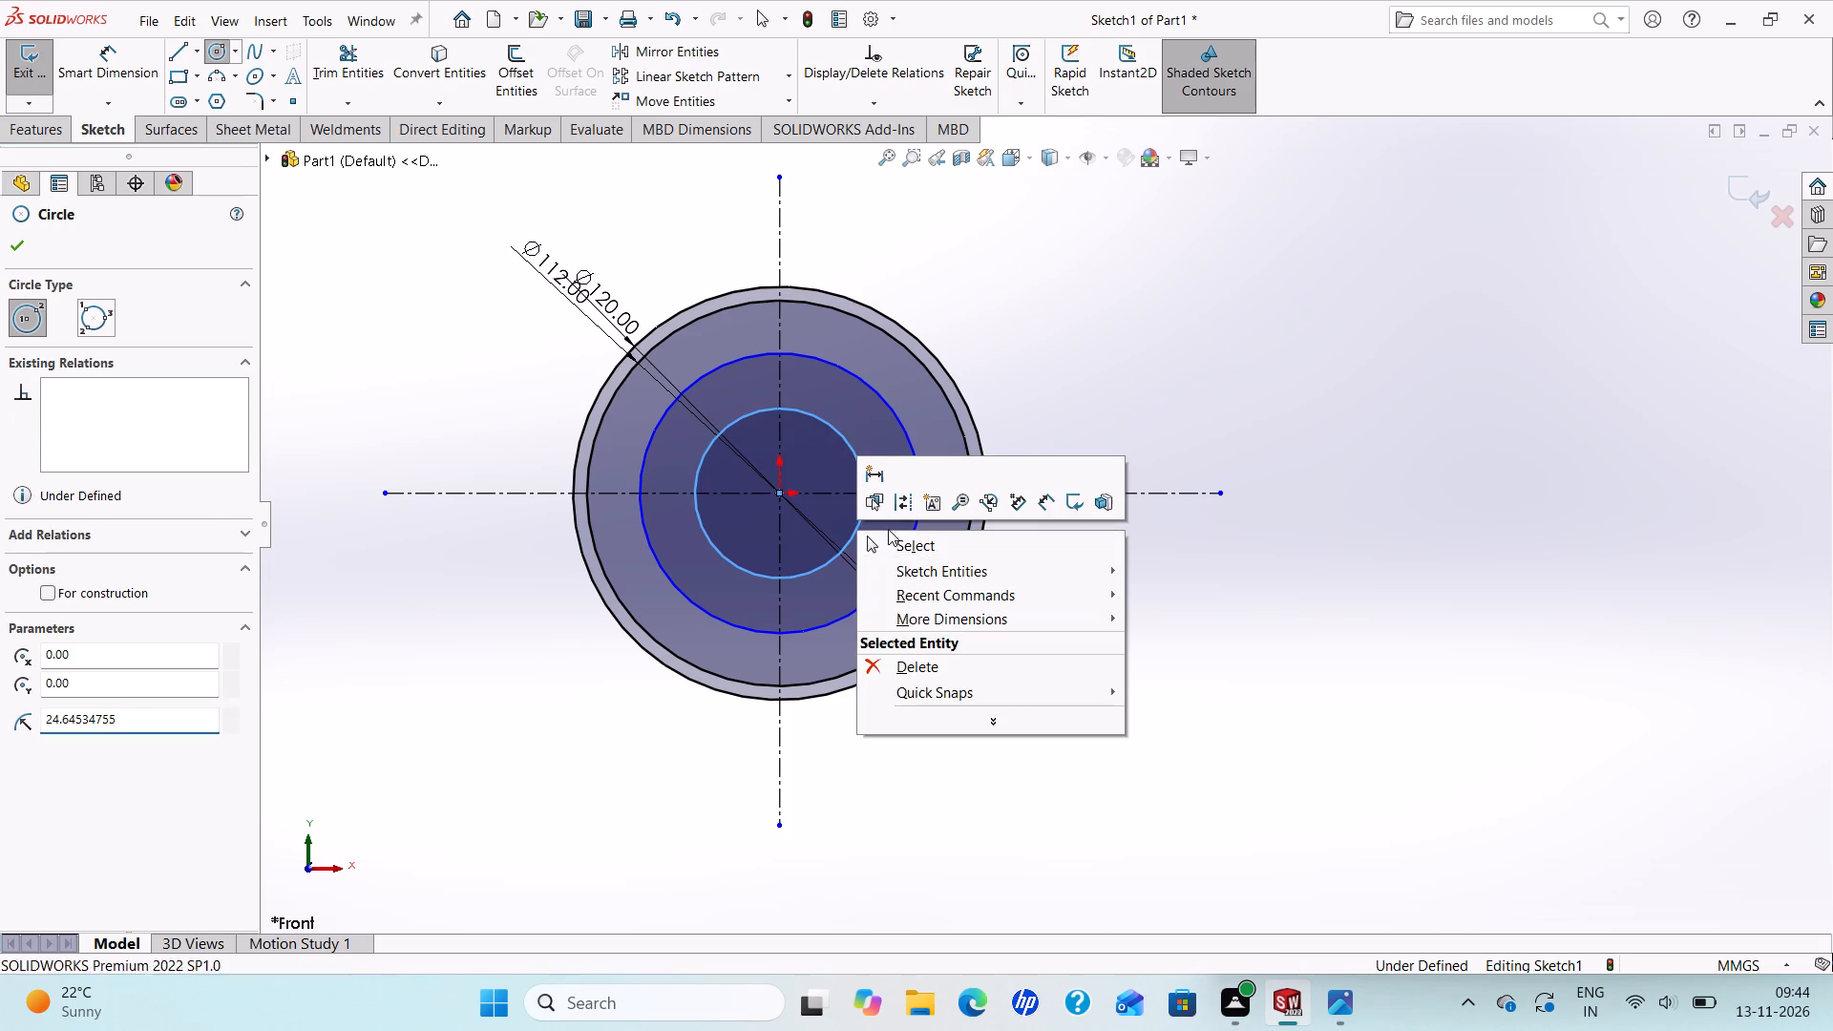
click(917, 548)
Dimension the larger new inner circle to a diameter of 72 mm and the smaller one to 52 mm.
click(121, 63)
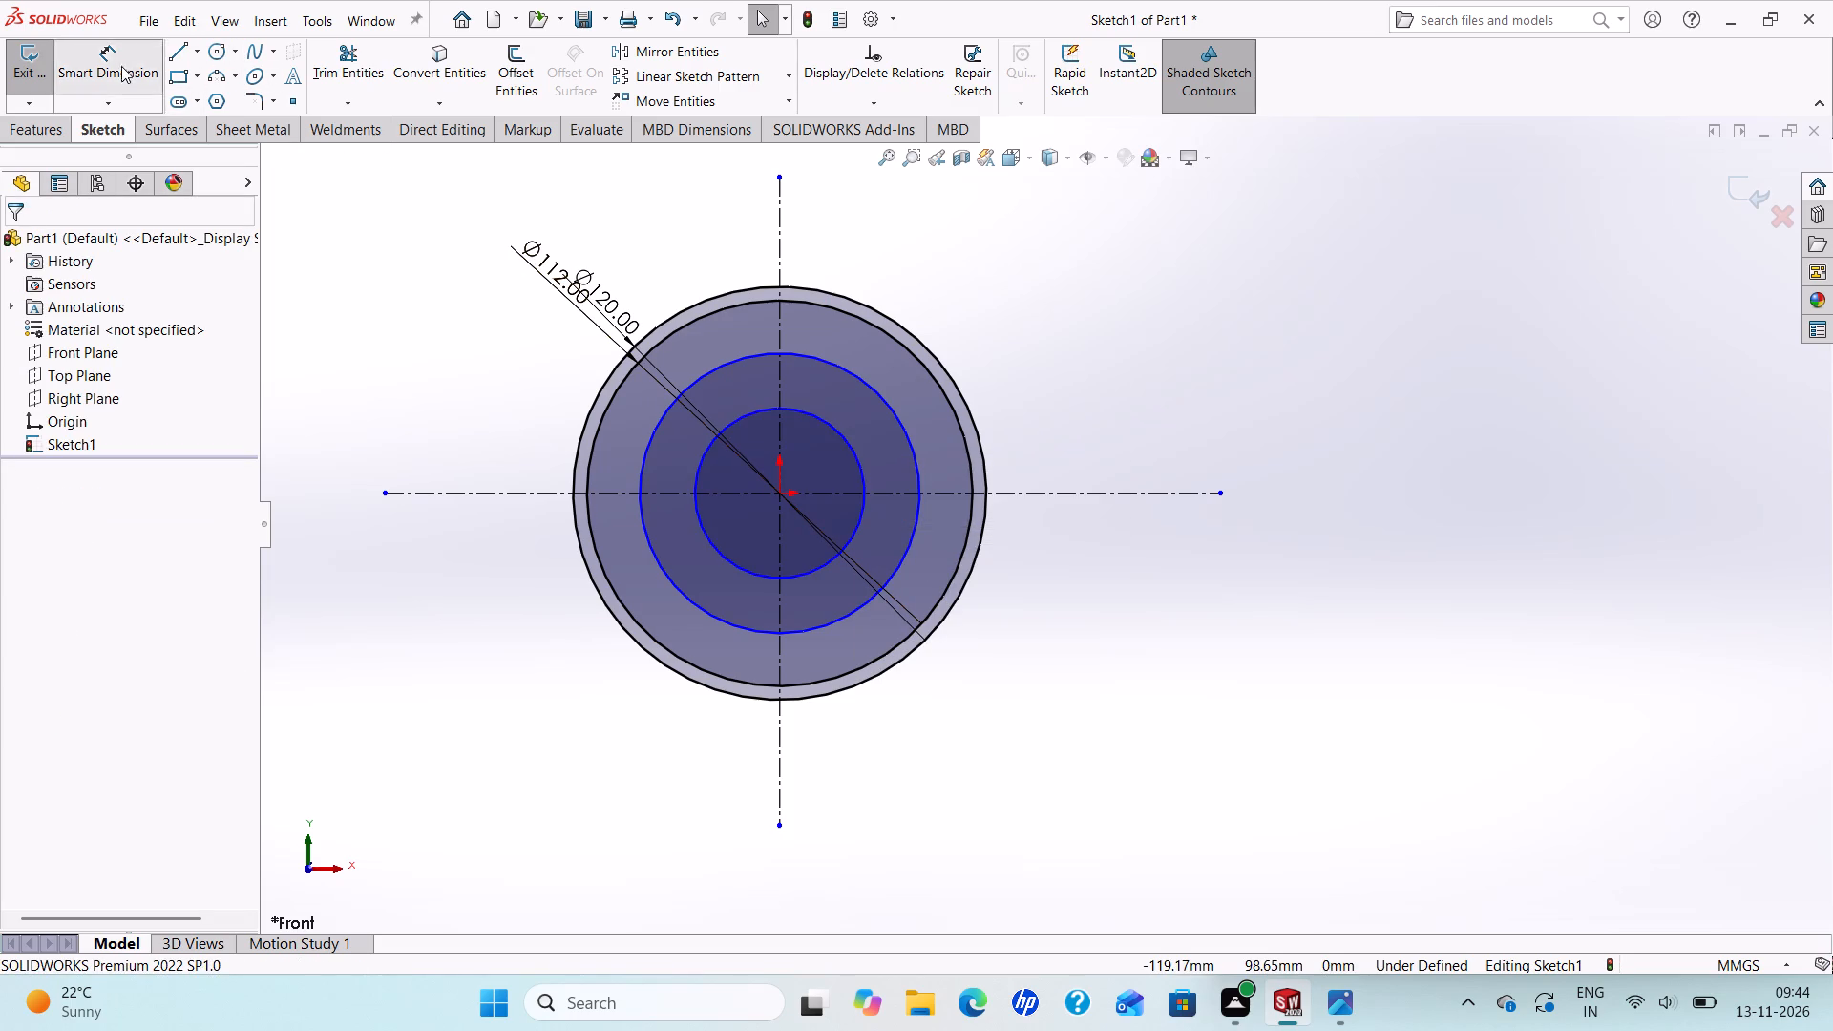
click(872, 391)
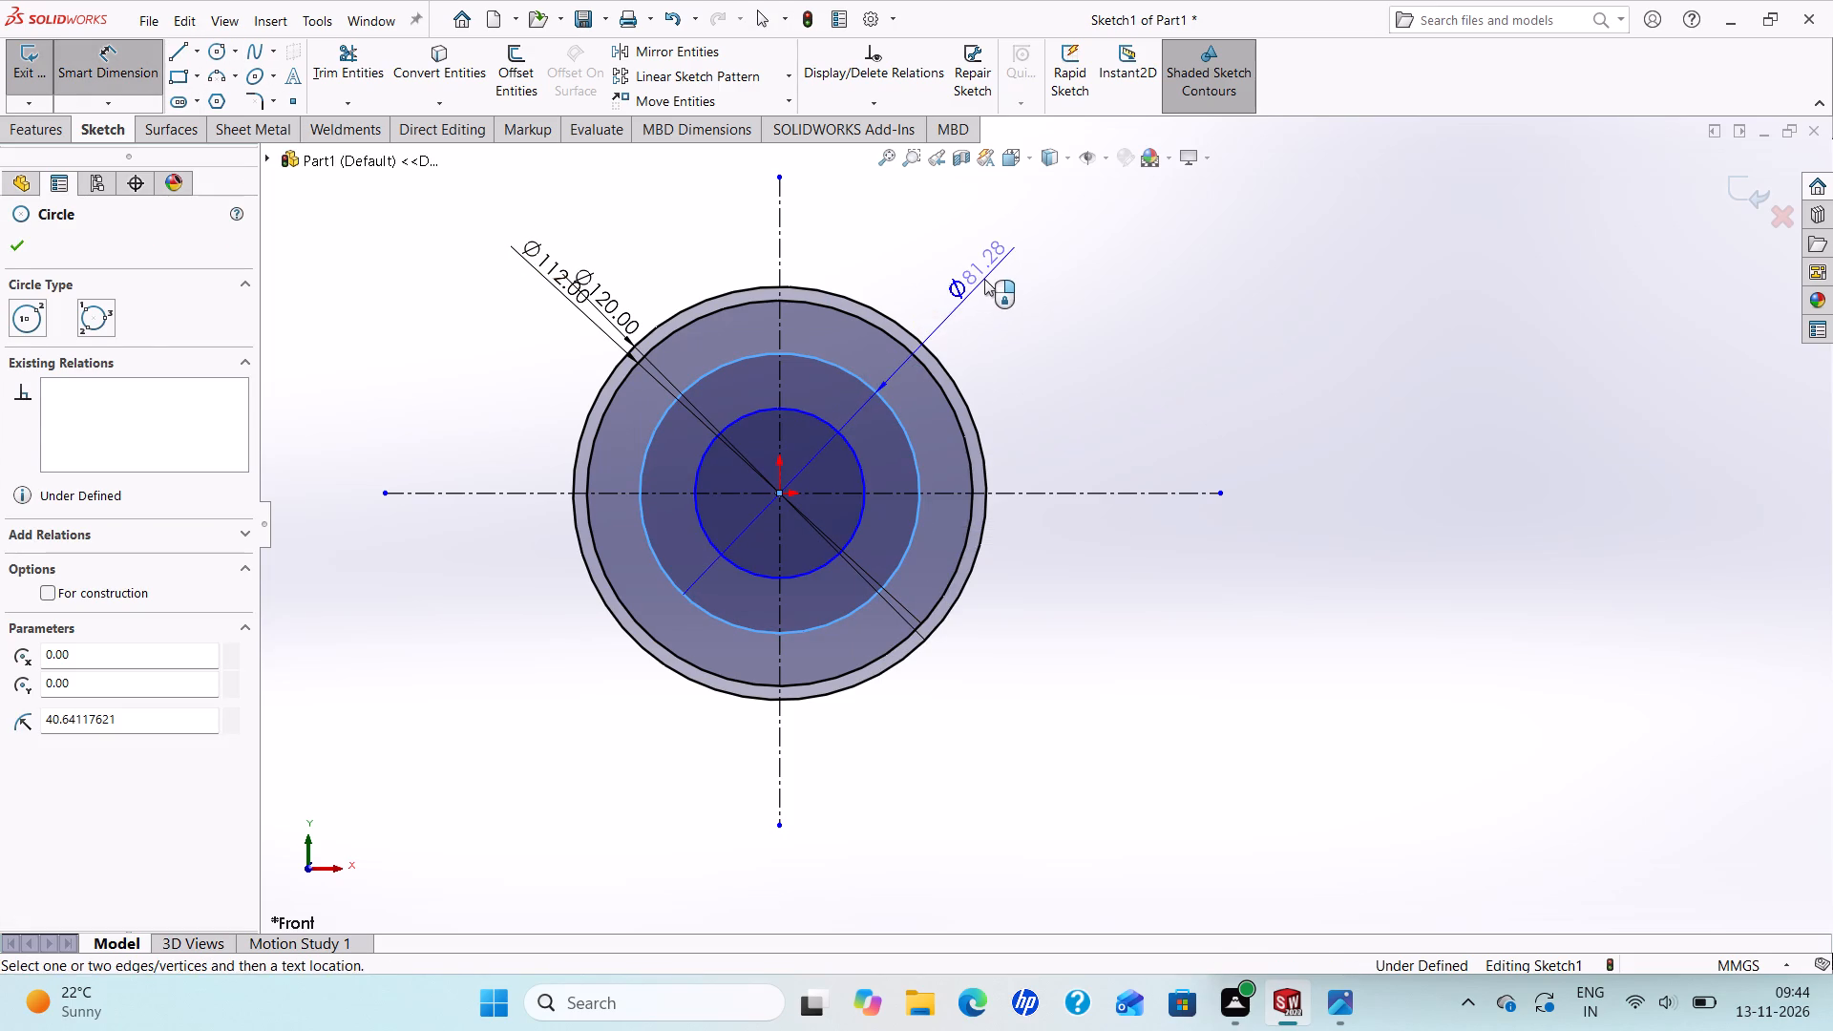
click(984, 279)
text(72)
key(Return)
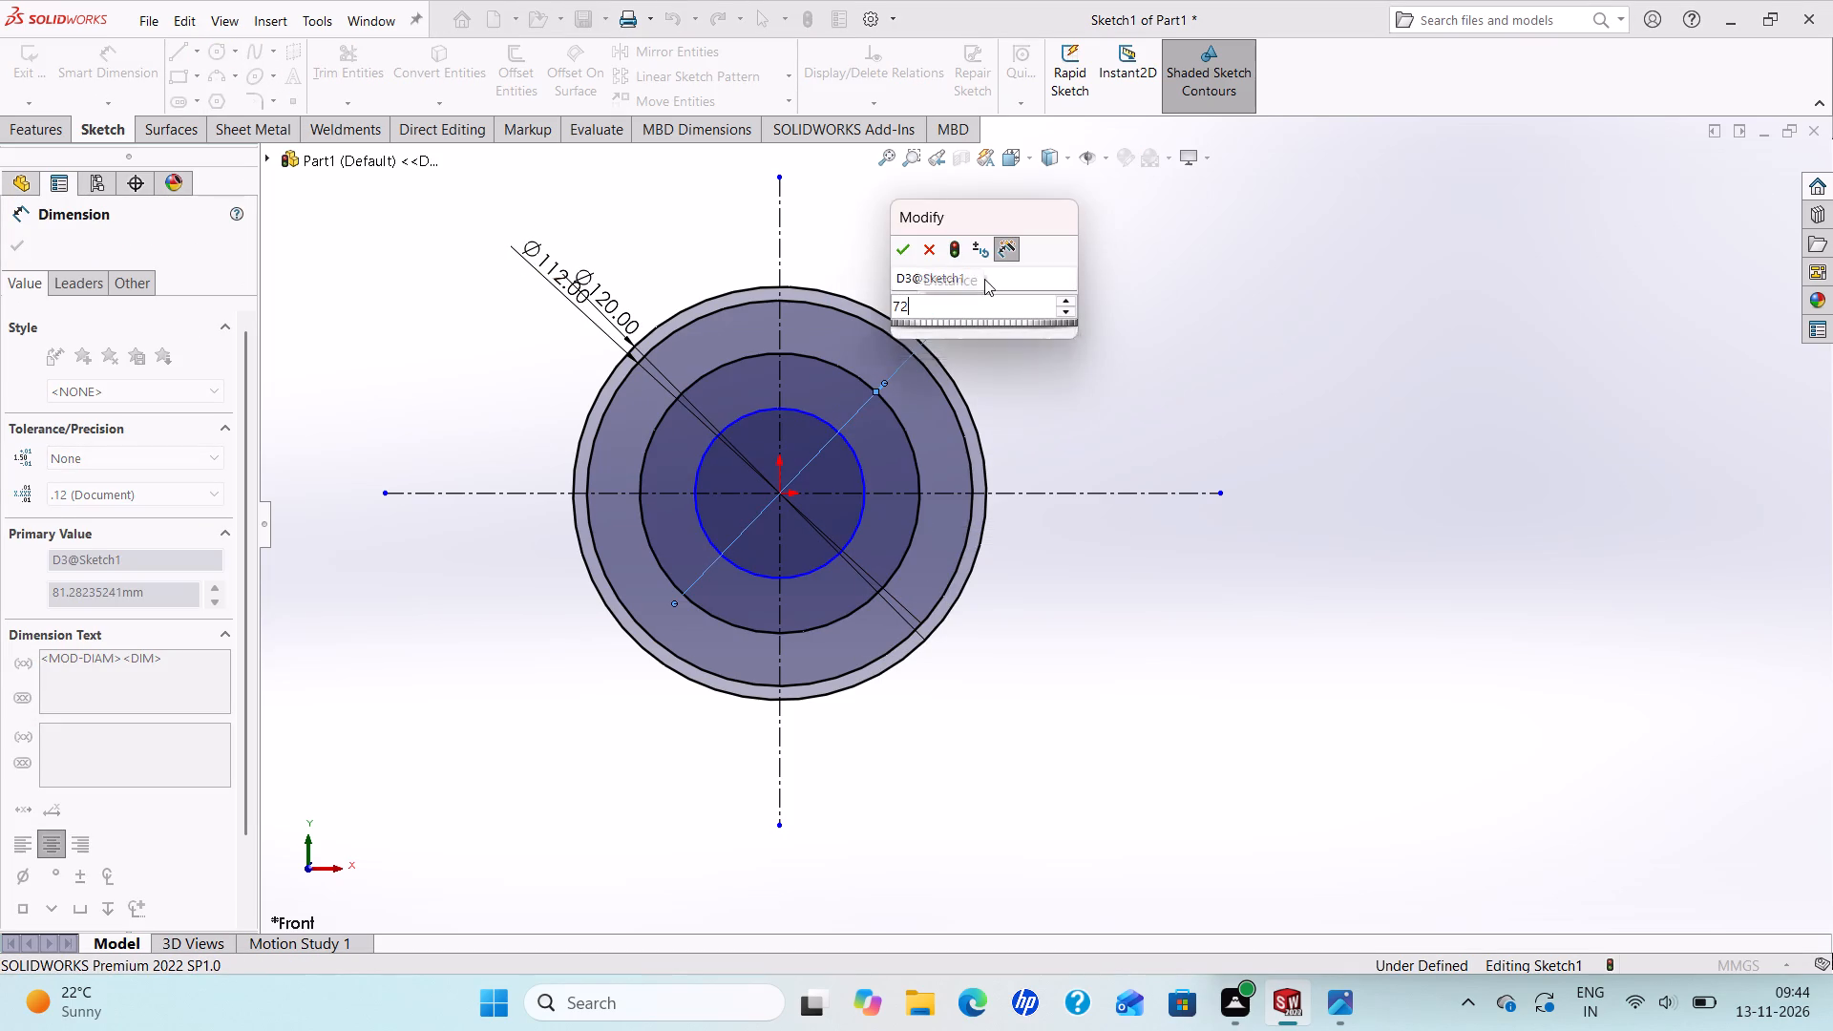
click(817, 416)
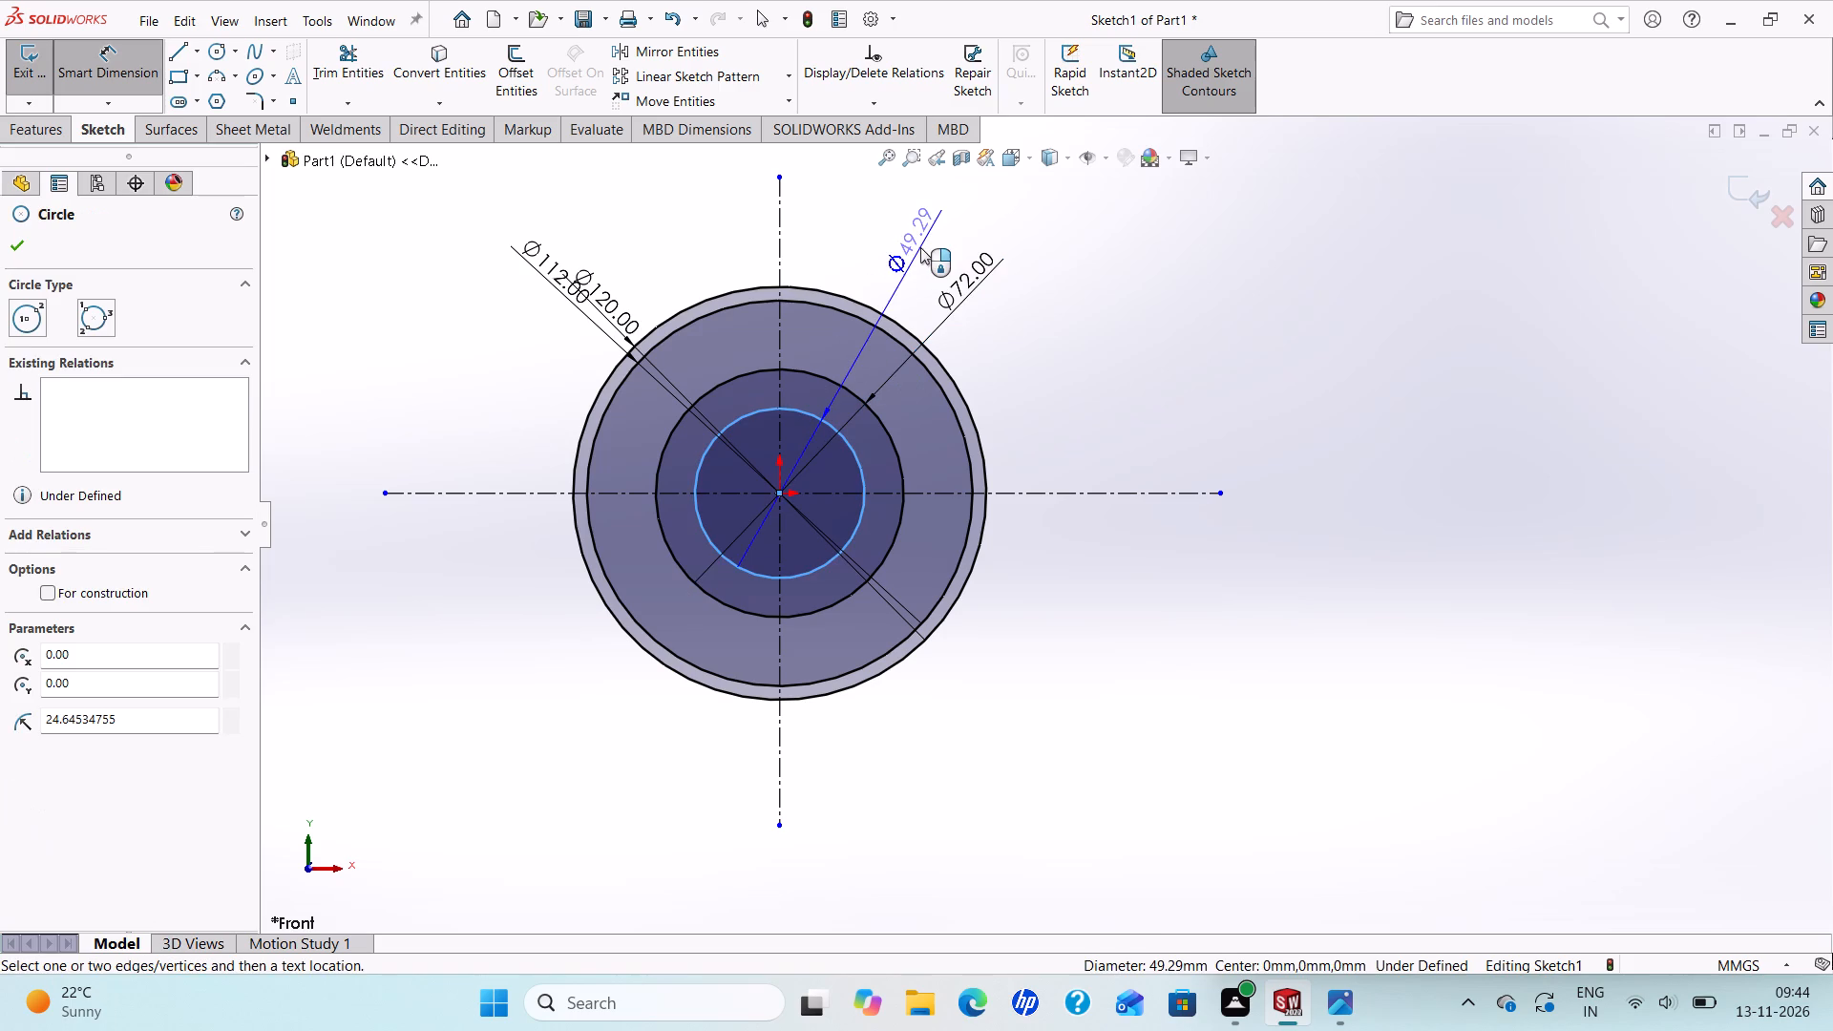
click(920, 247)
text(52)
key(Return)
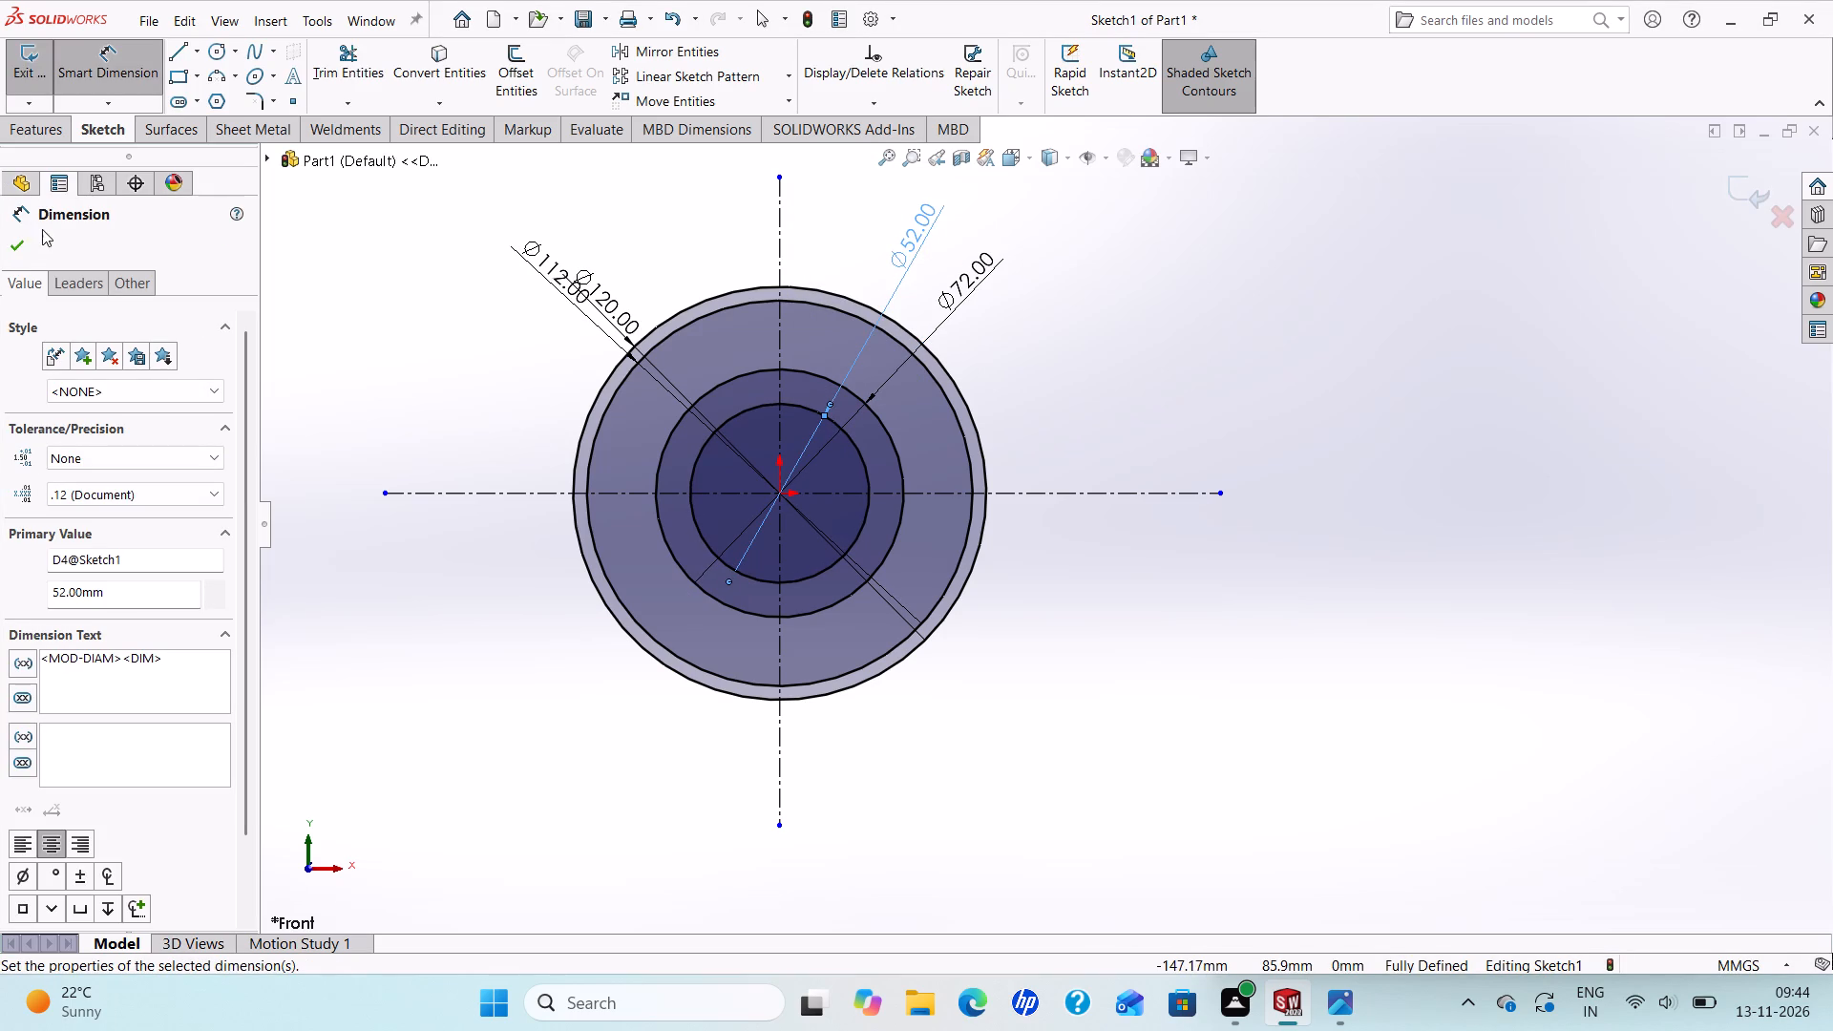
click(27, 242)
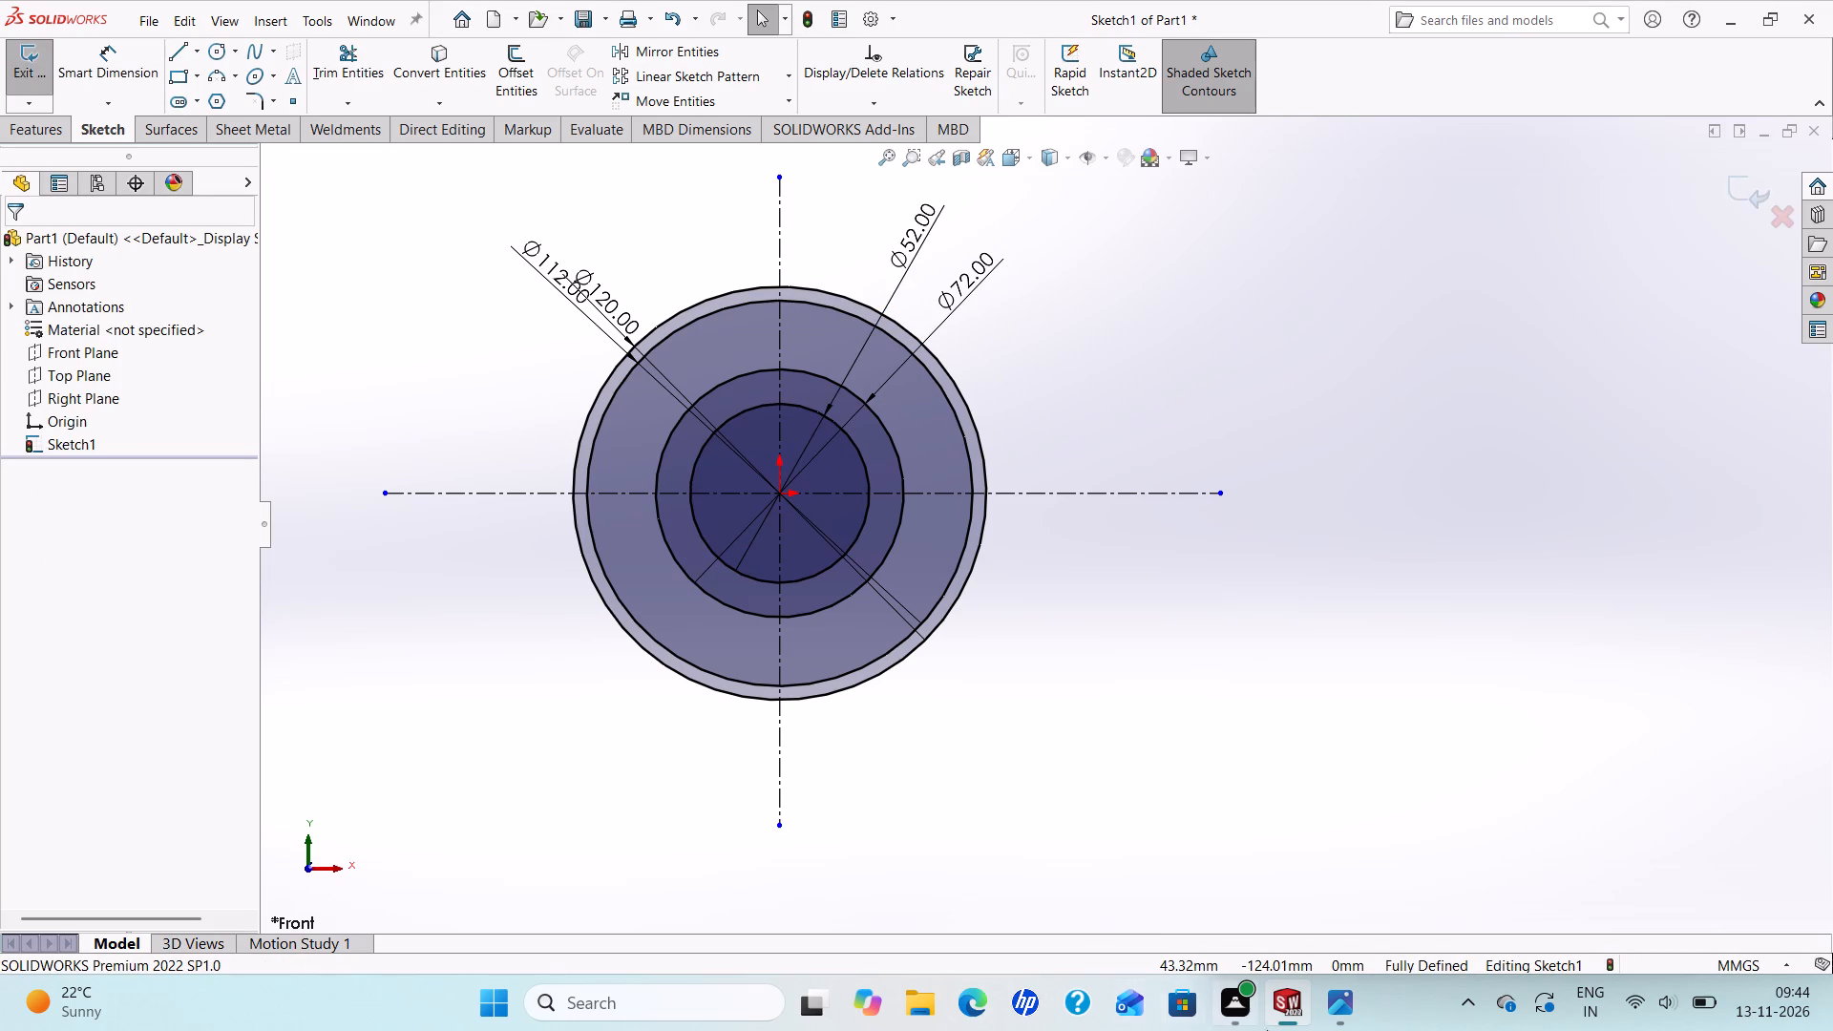
Check the reference drawing and extrude the ring between the 120 mm and 112 mm circles by 24 mm with the Blind end condition.
click(1349, 999)
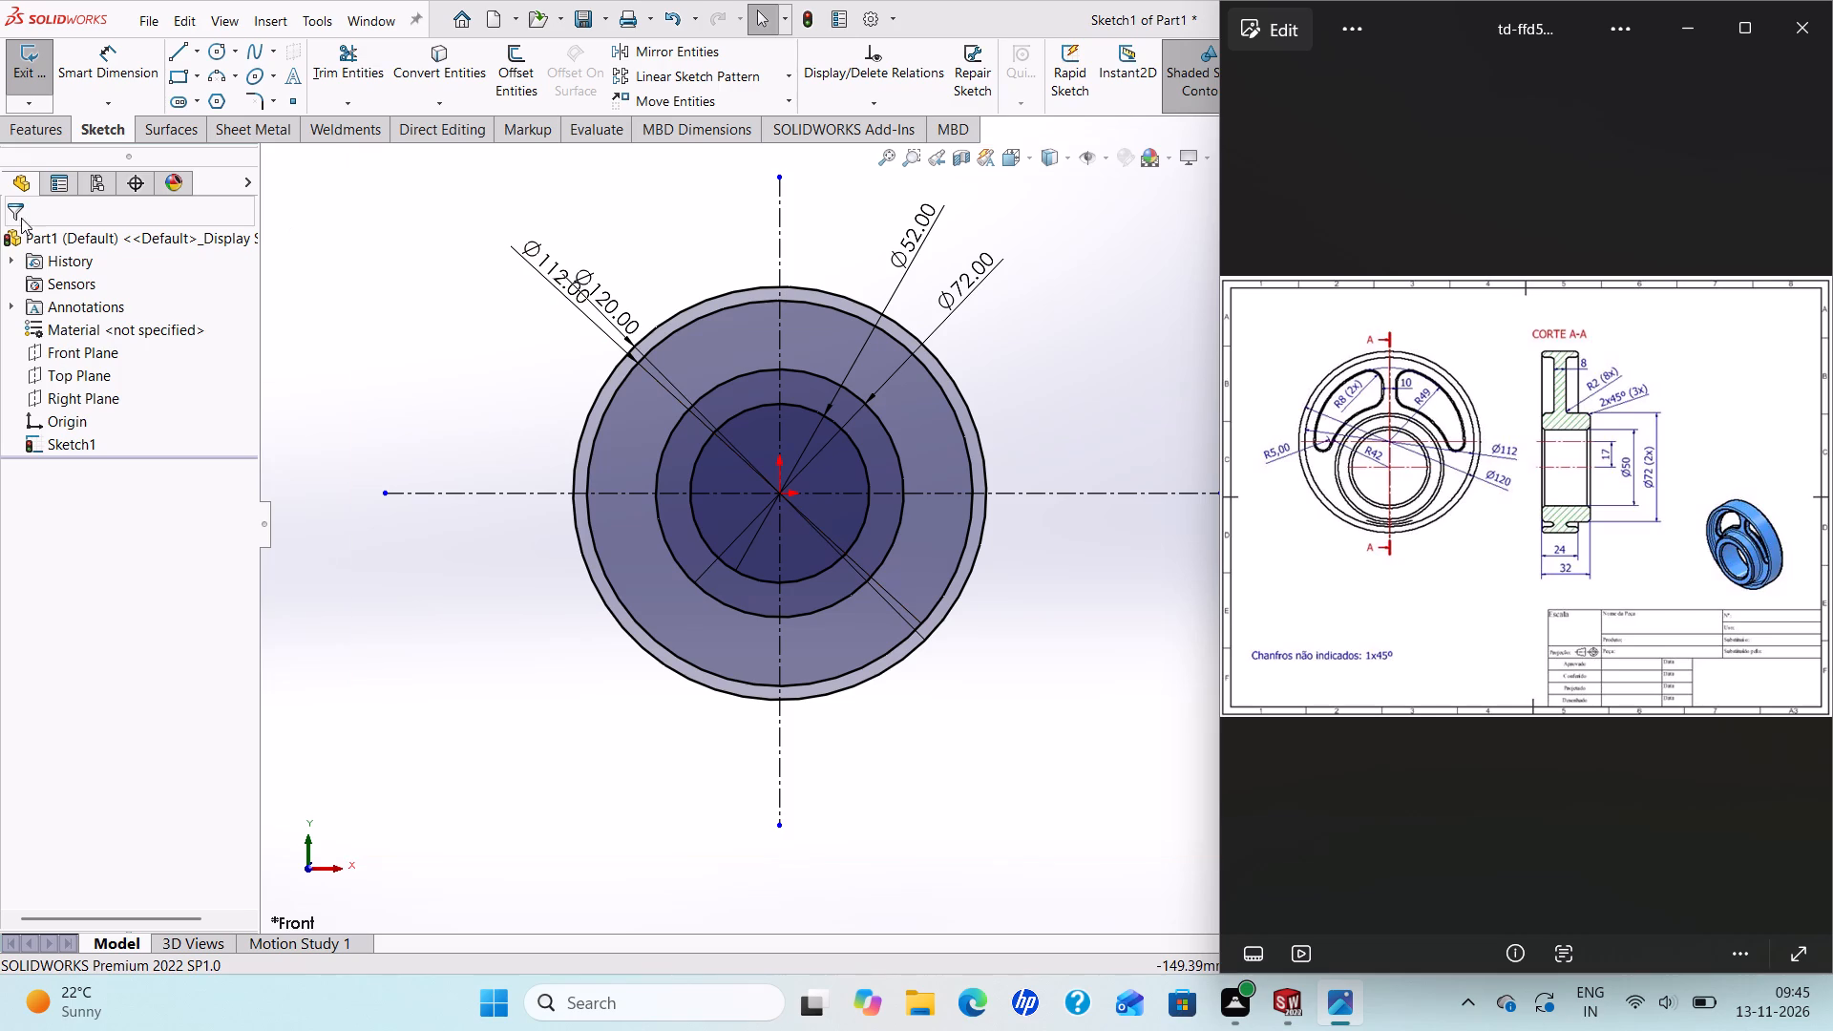
click(34, 133)
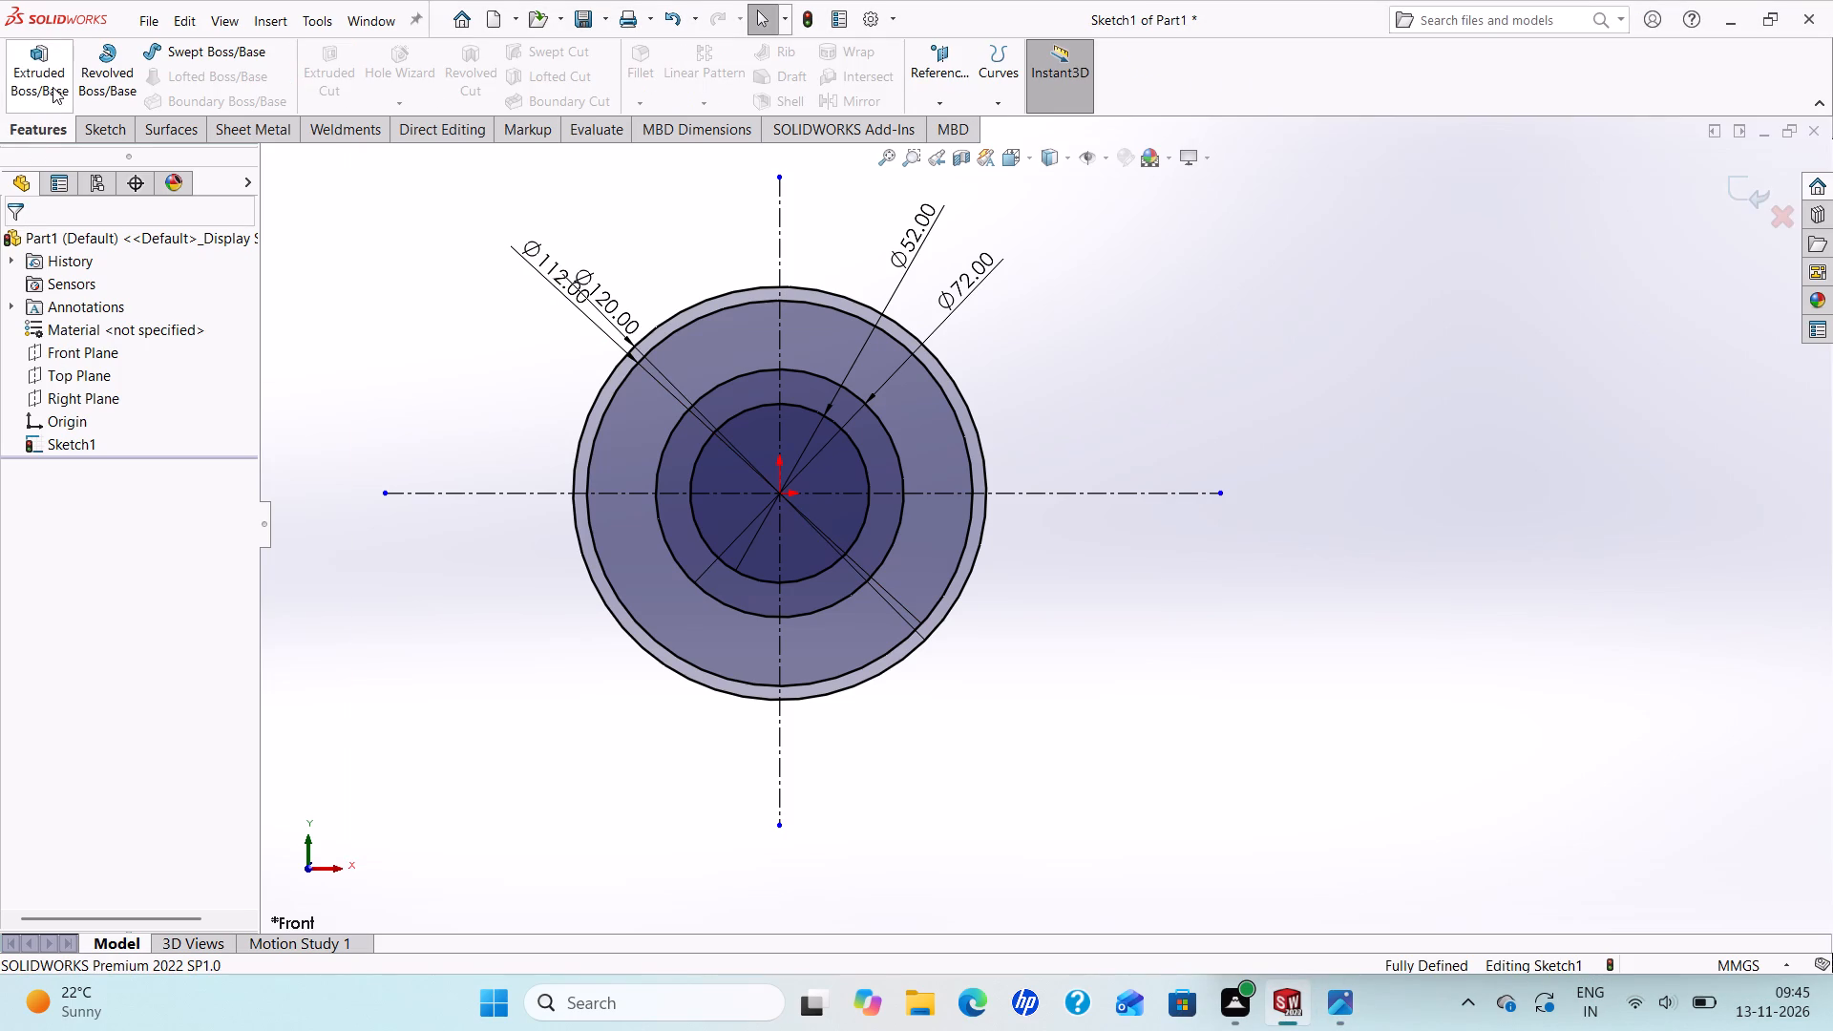
click(53, 87)
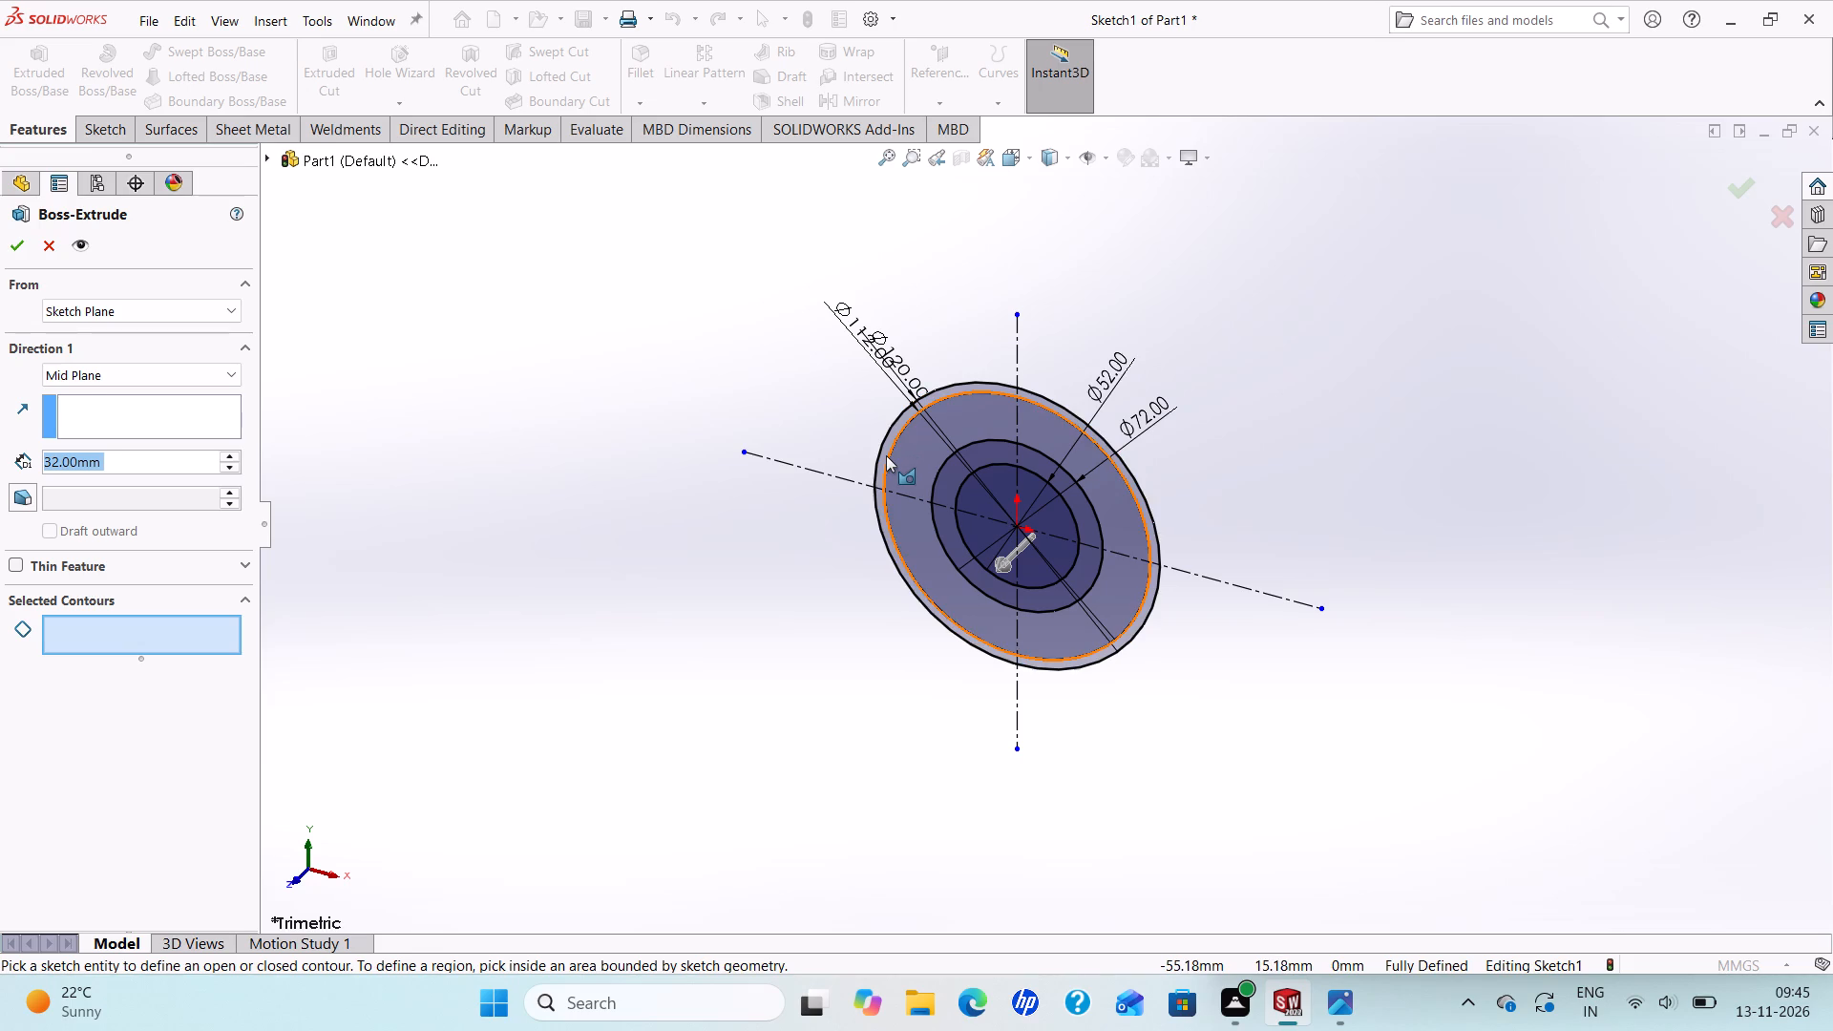
click(886, 455)
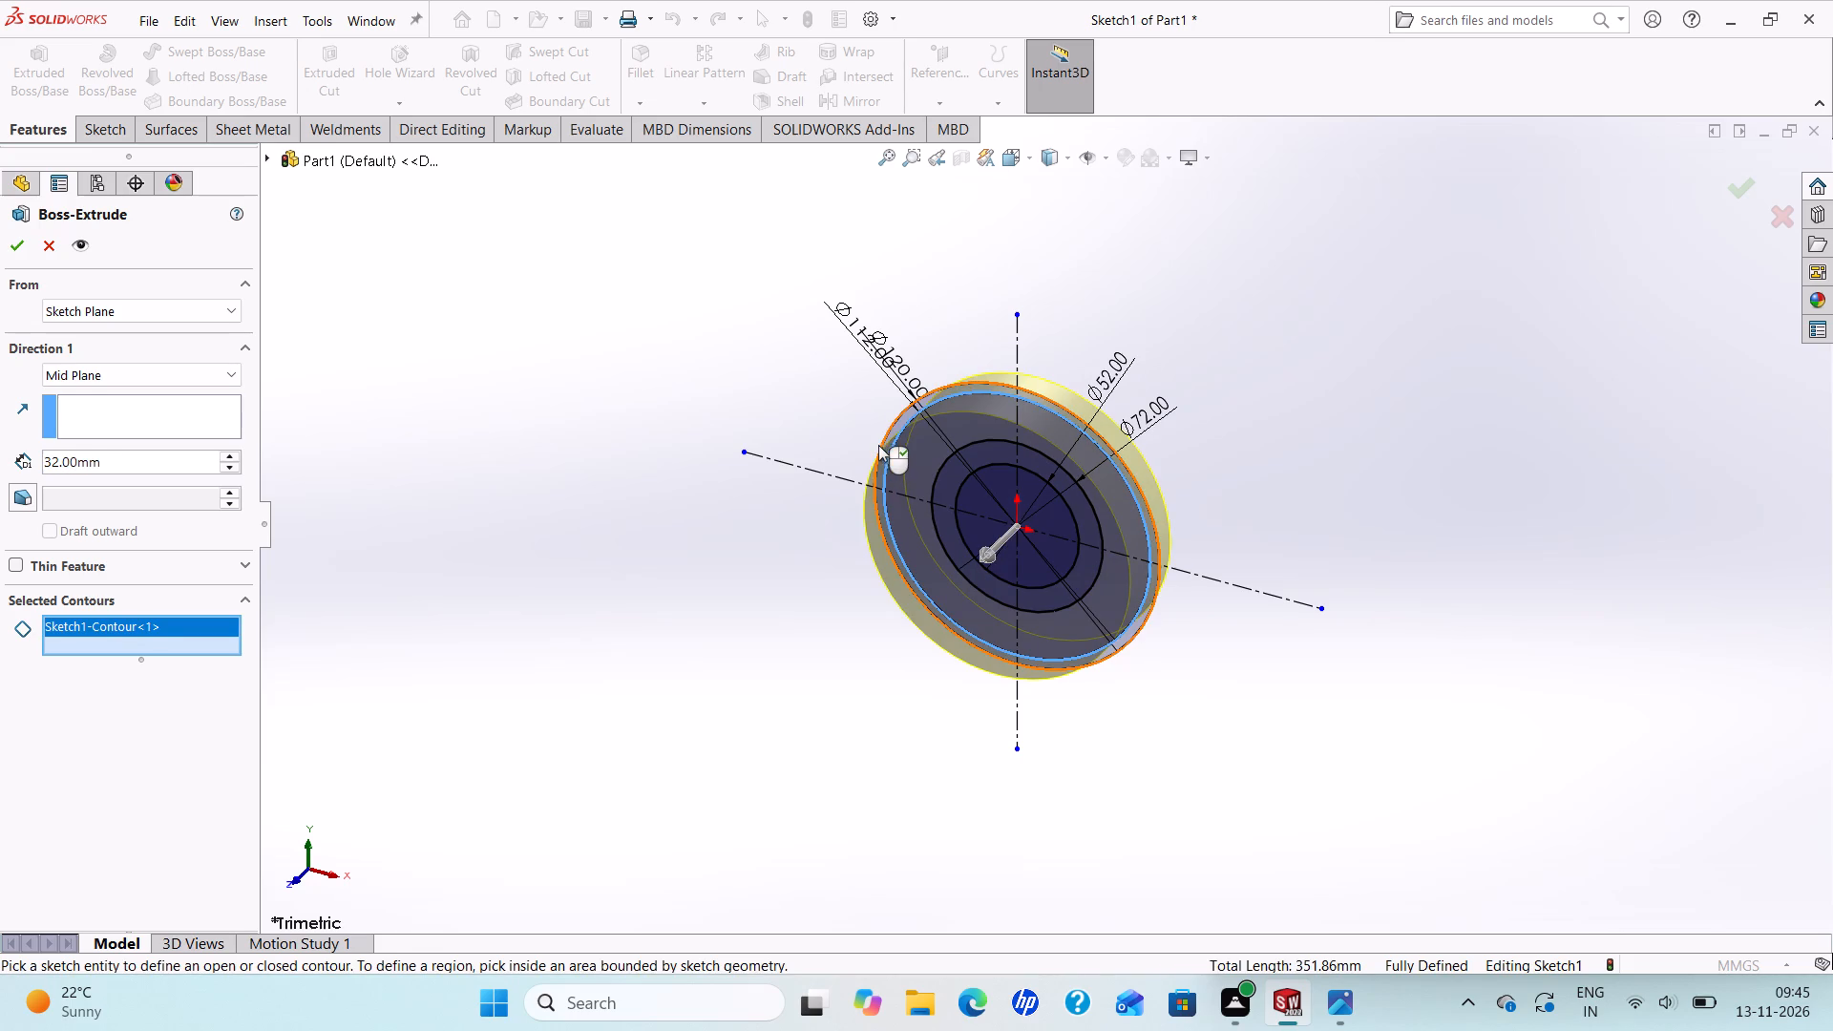
click(893, 417)
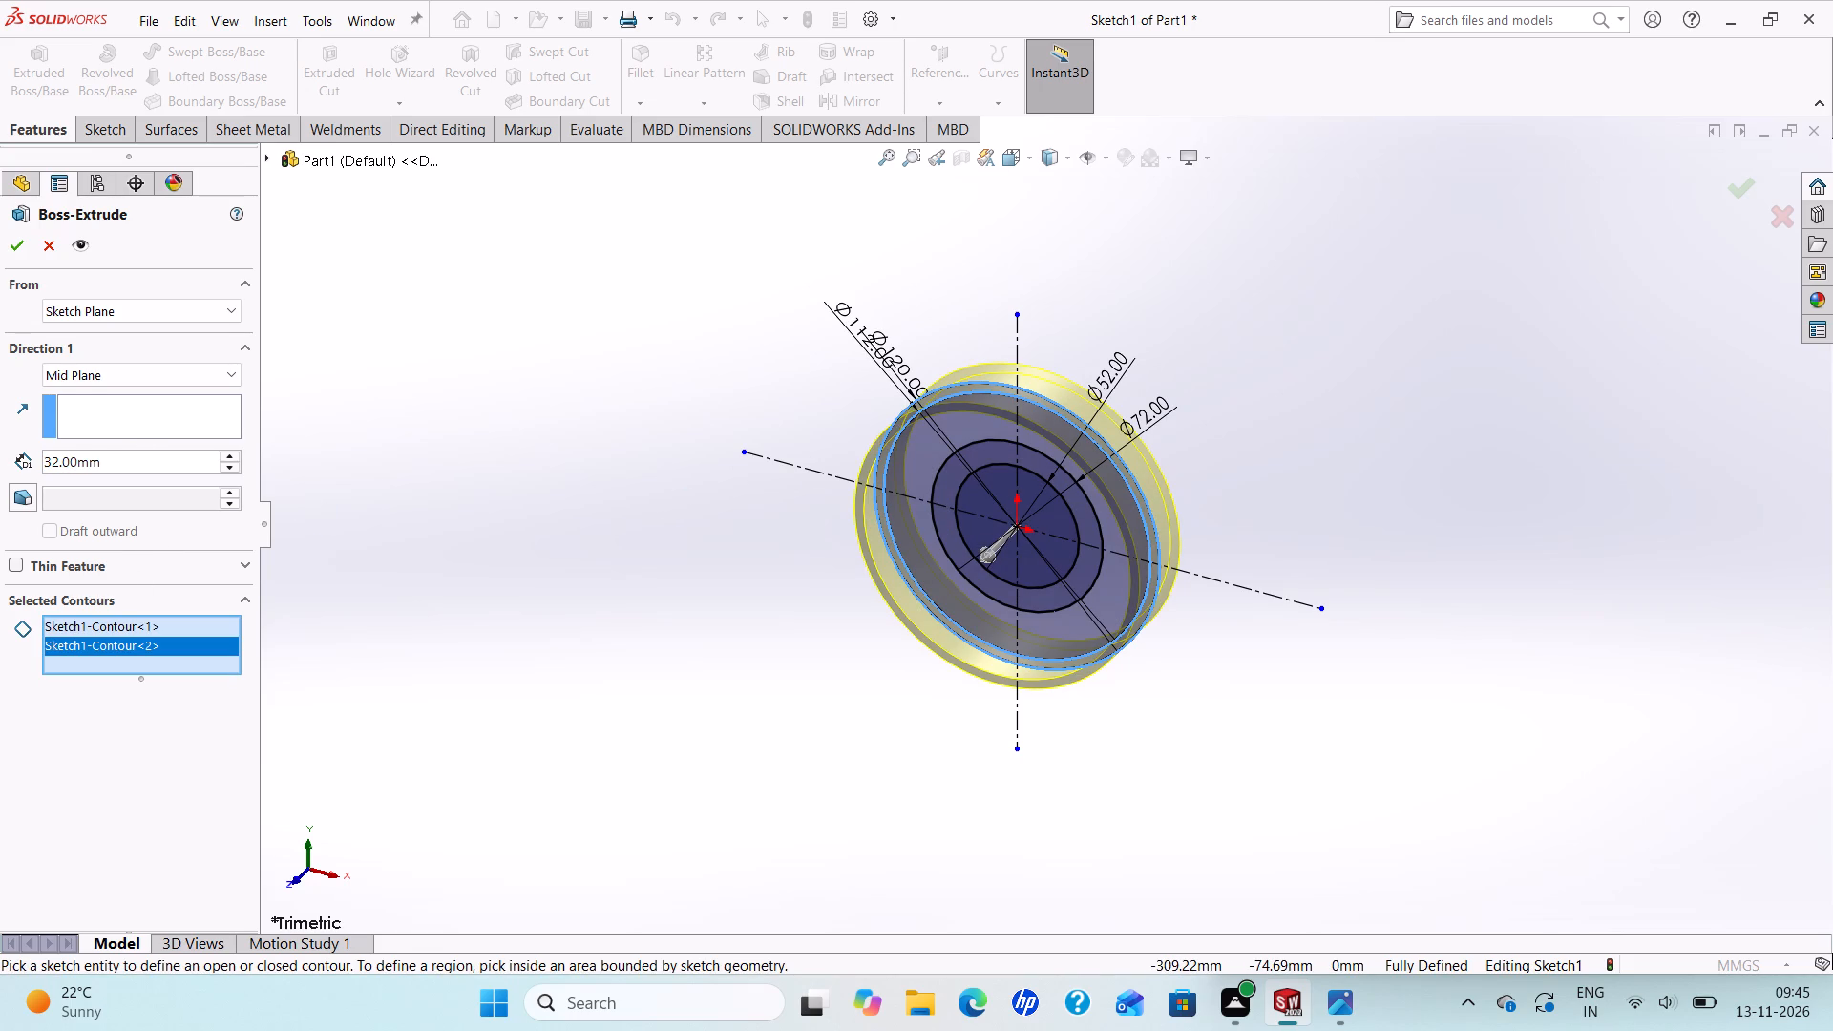
click(235, 370)
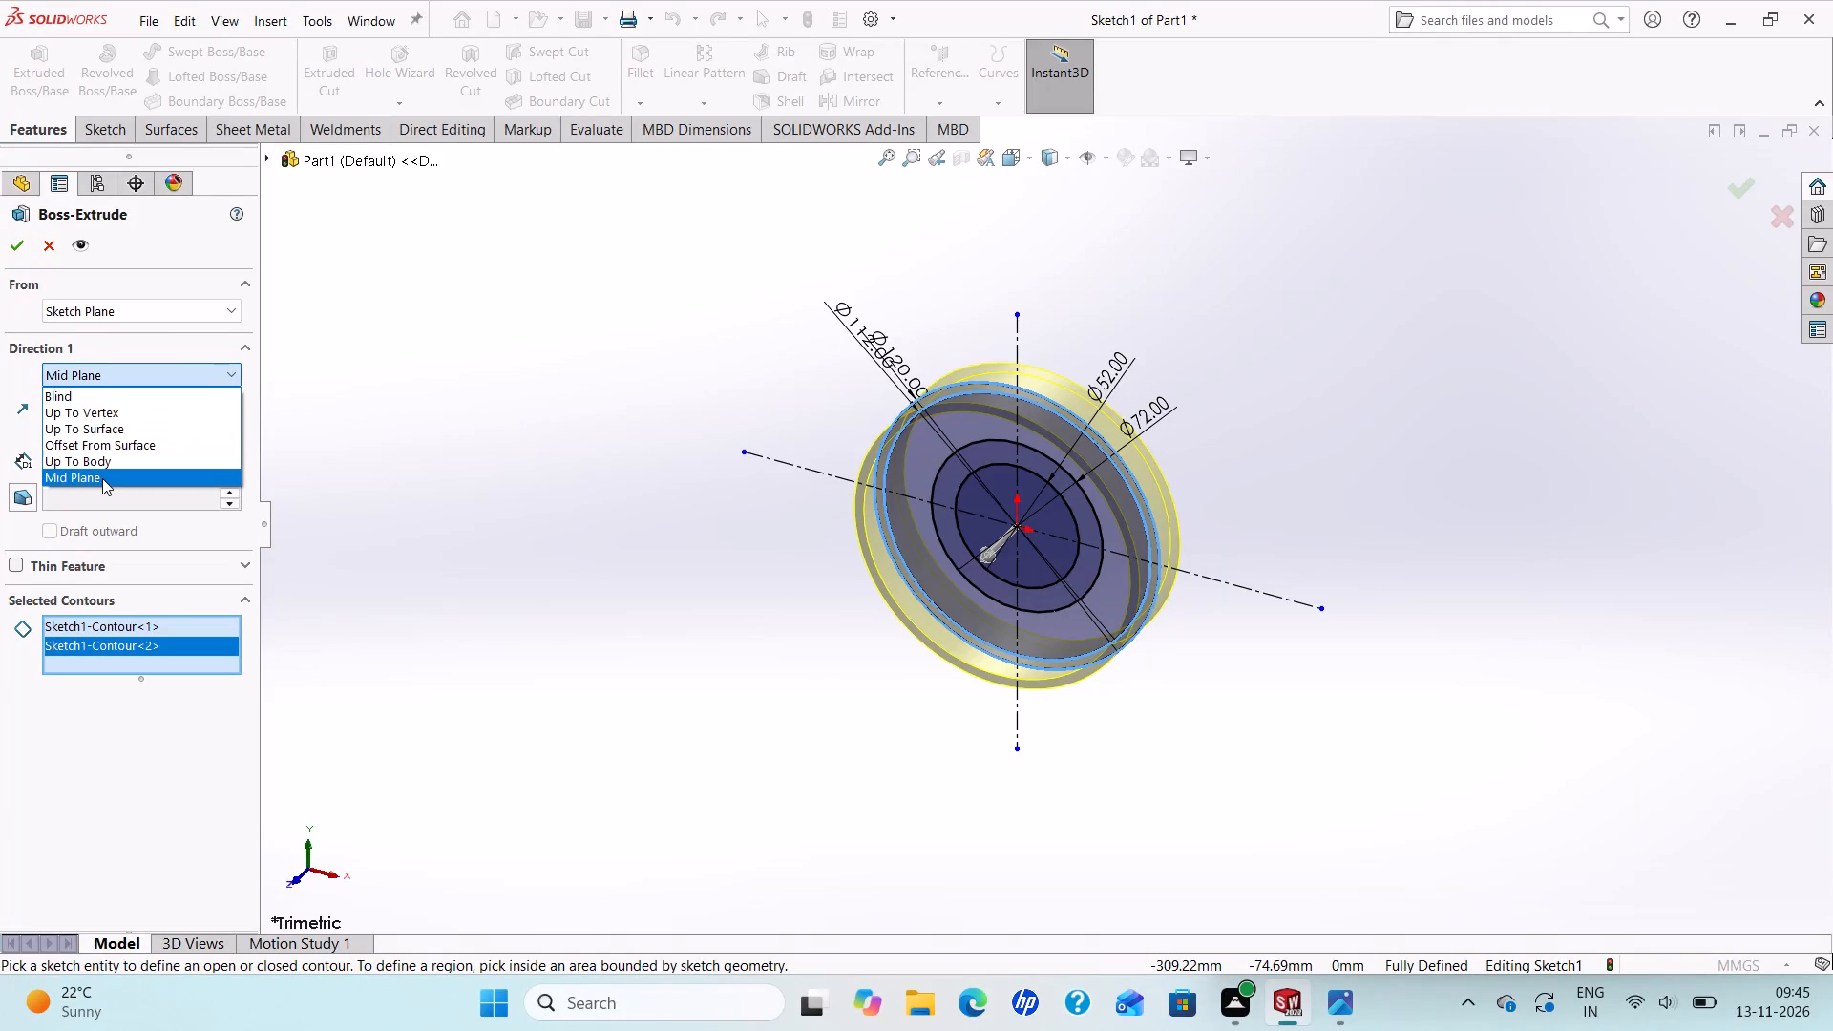
click(102, 478)
drag(124, 457, 0, 464)
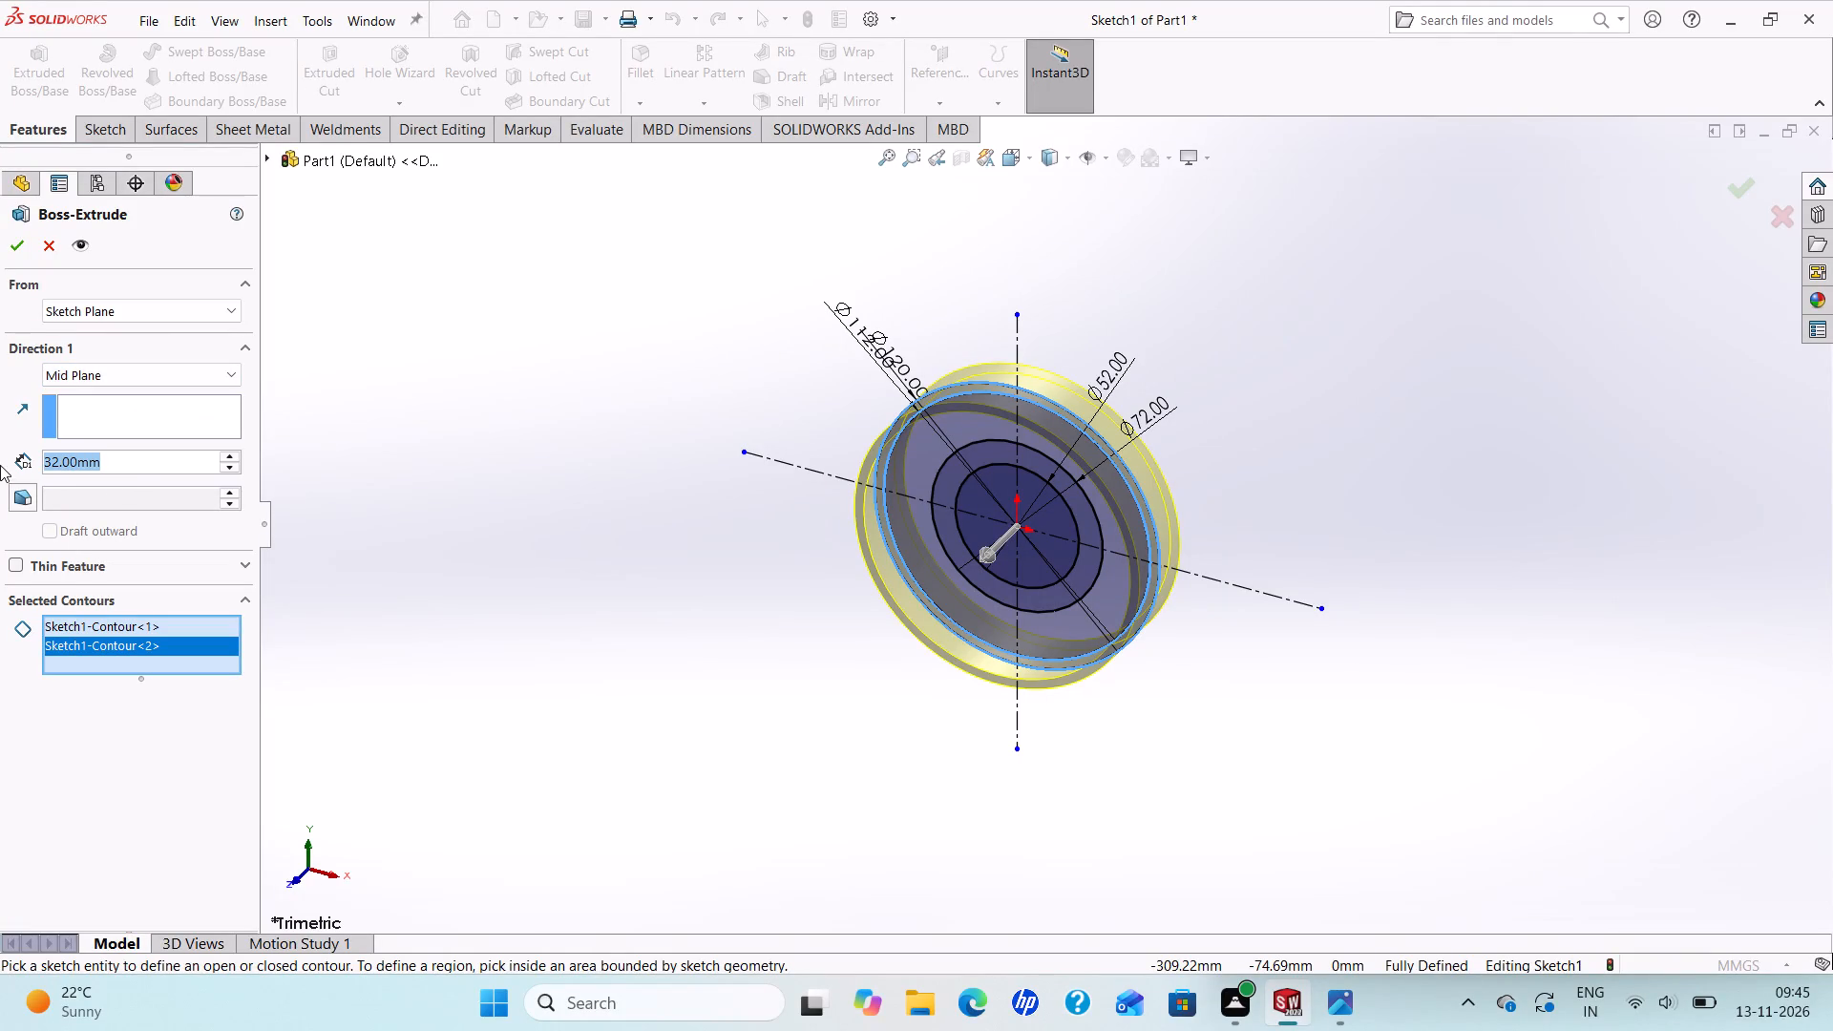
text(25)
key(BackSpace)
key(4)
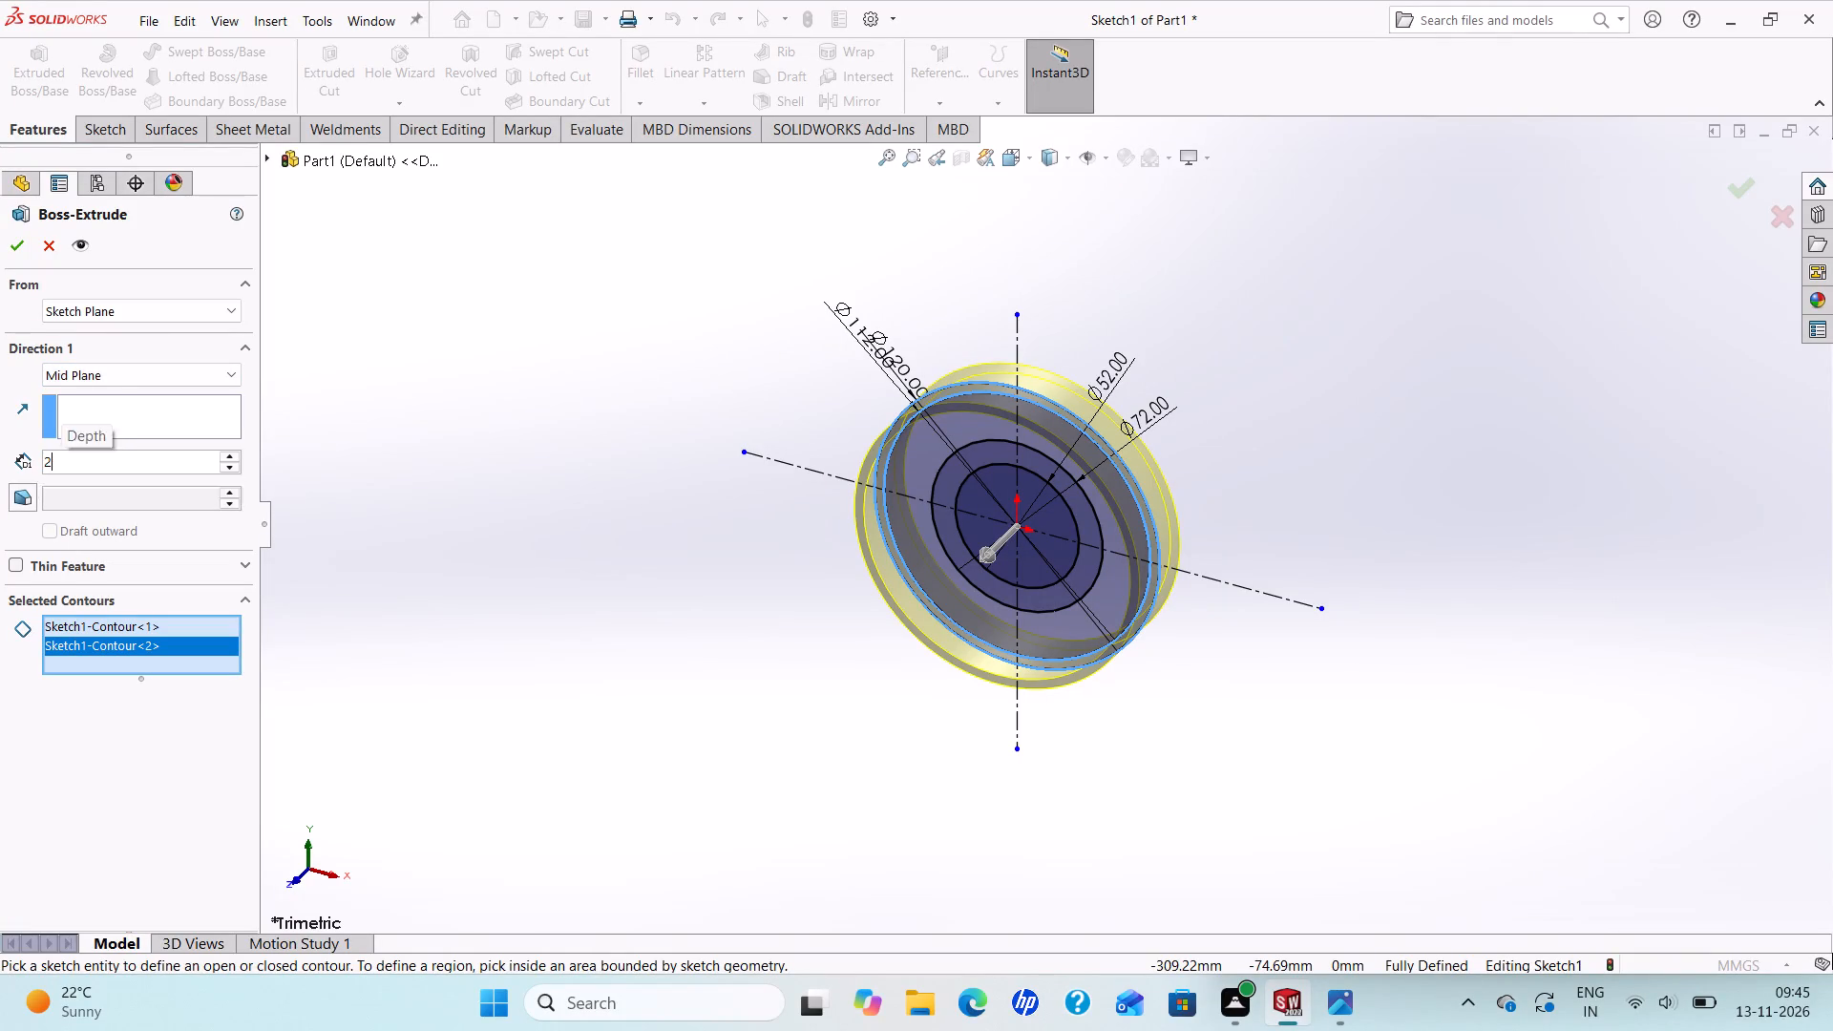
key(Return)
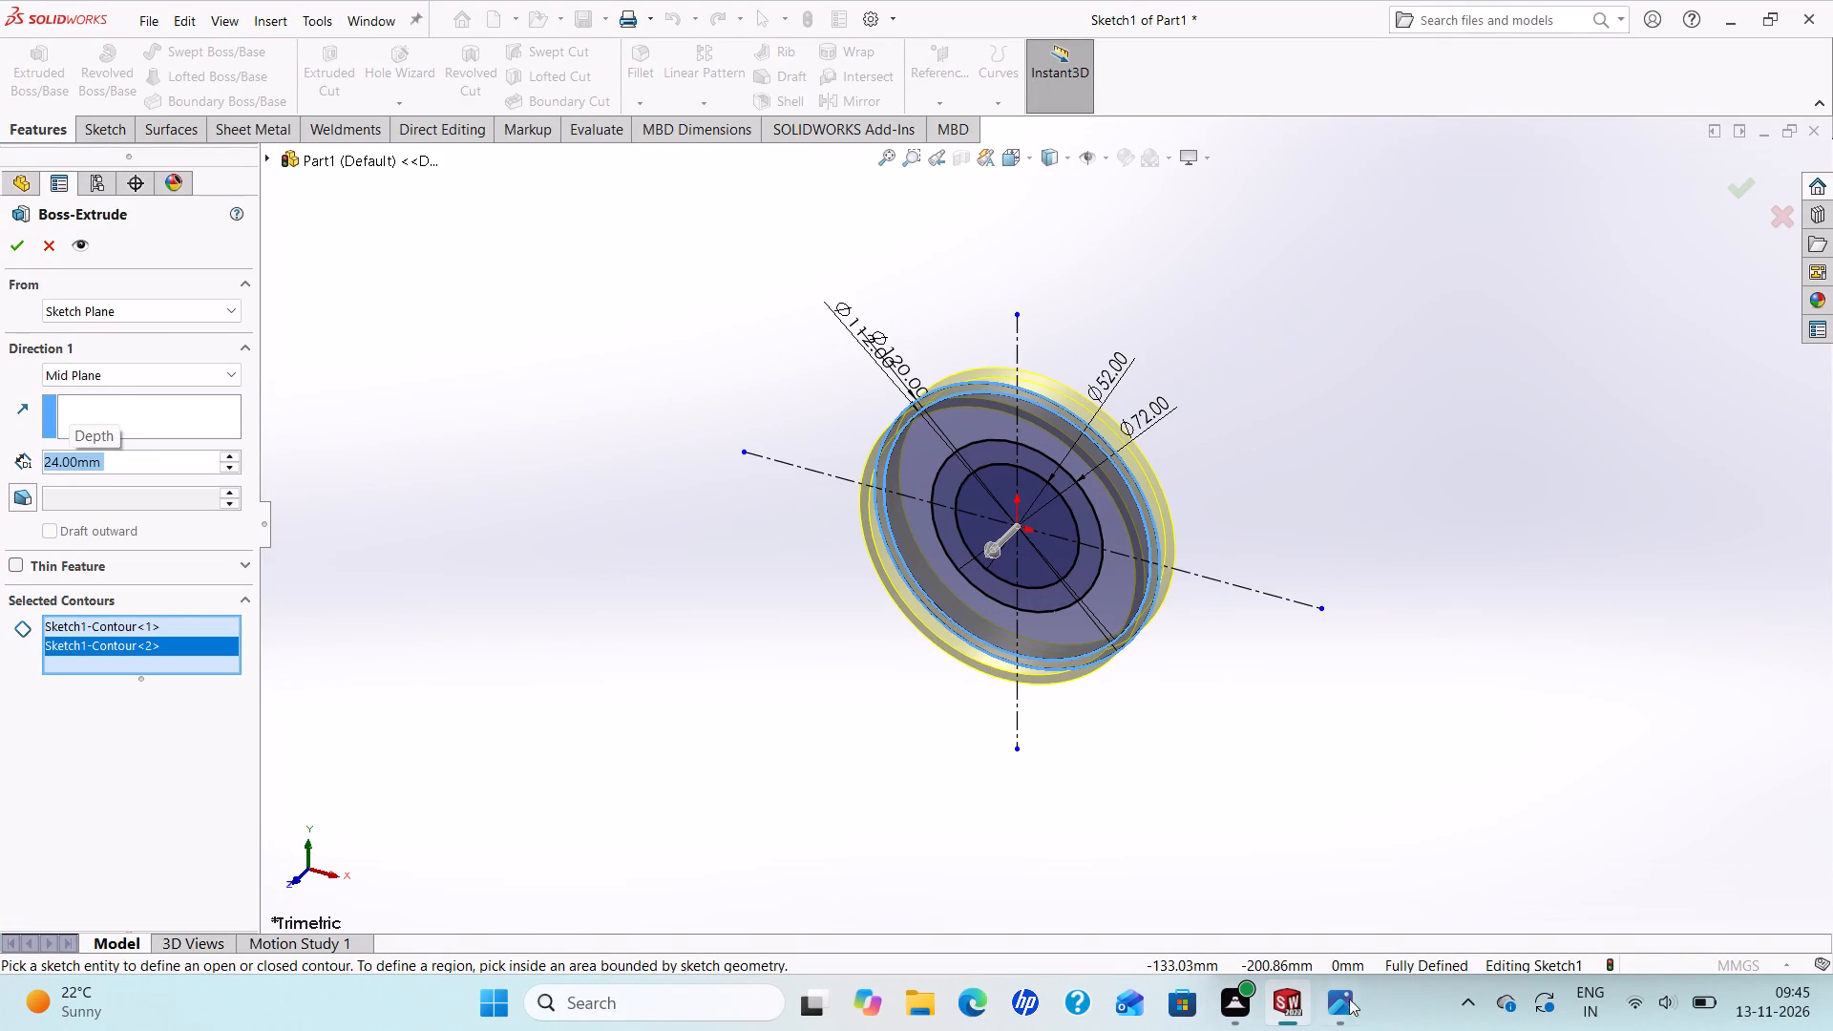
click(1337, 1004)
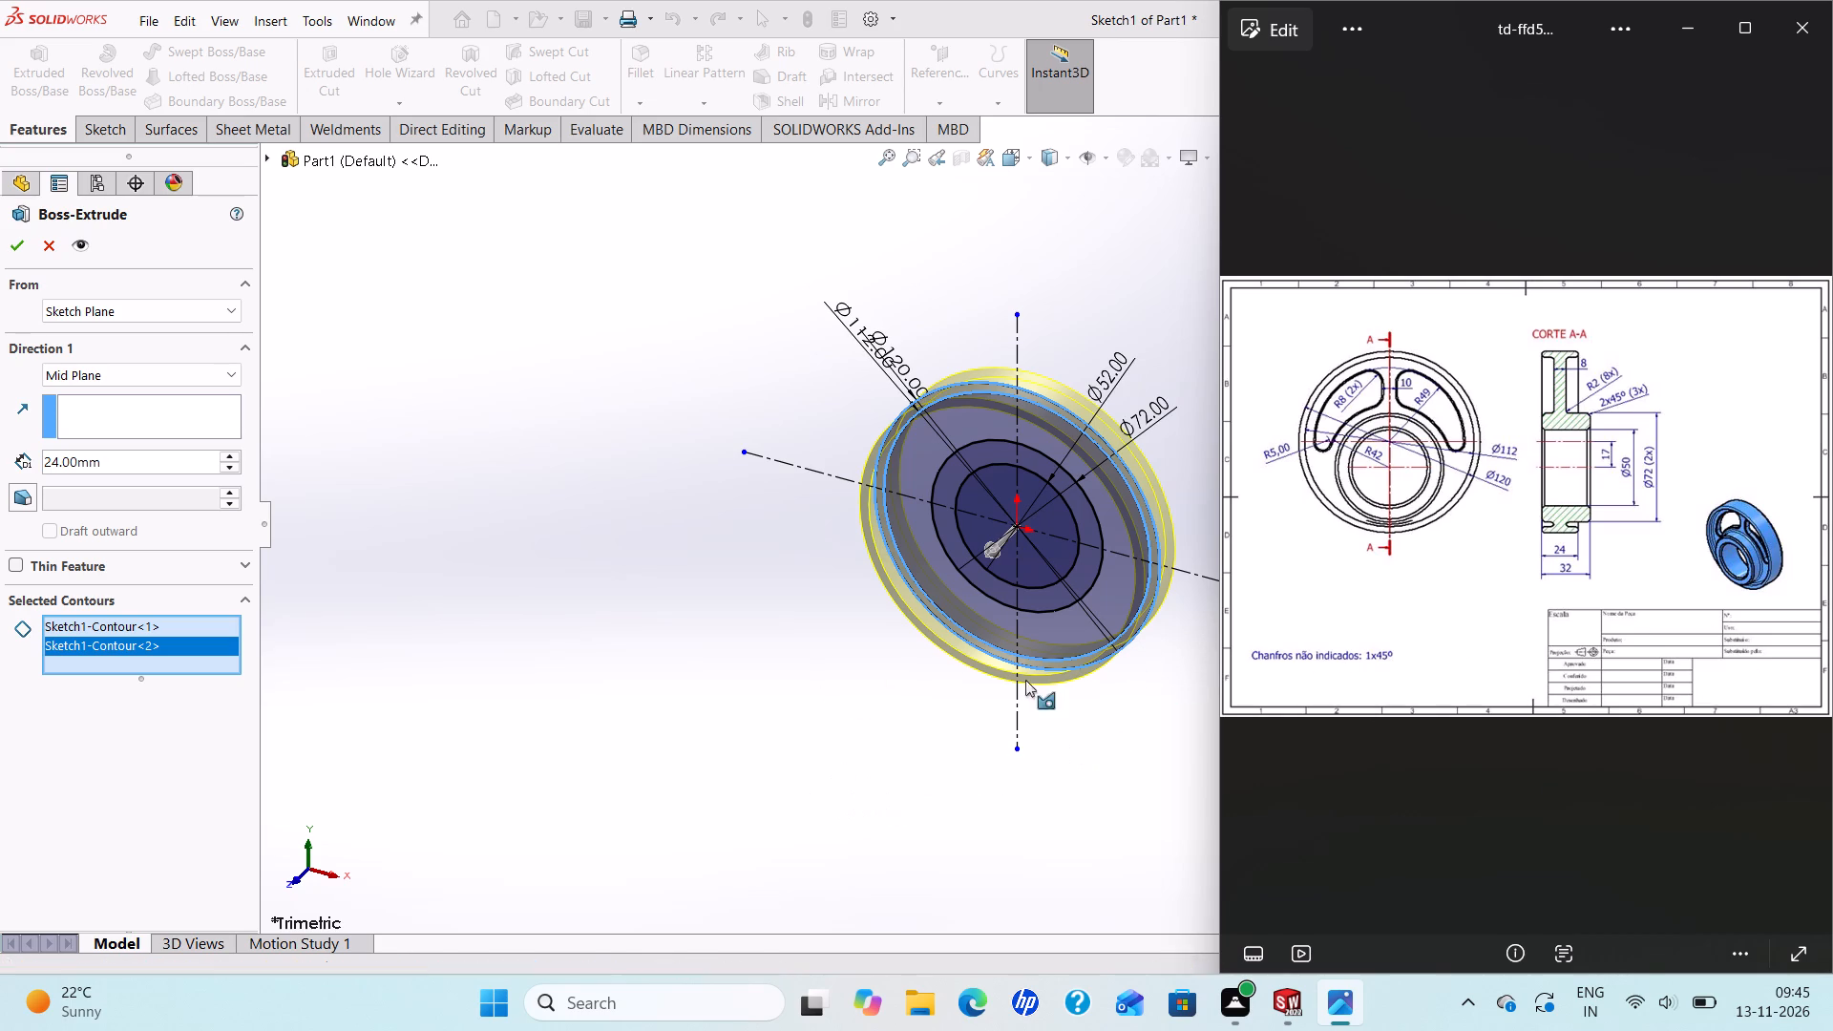
click(226, 373)
click(65, 397)
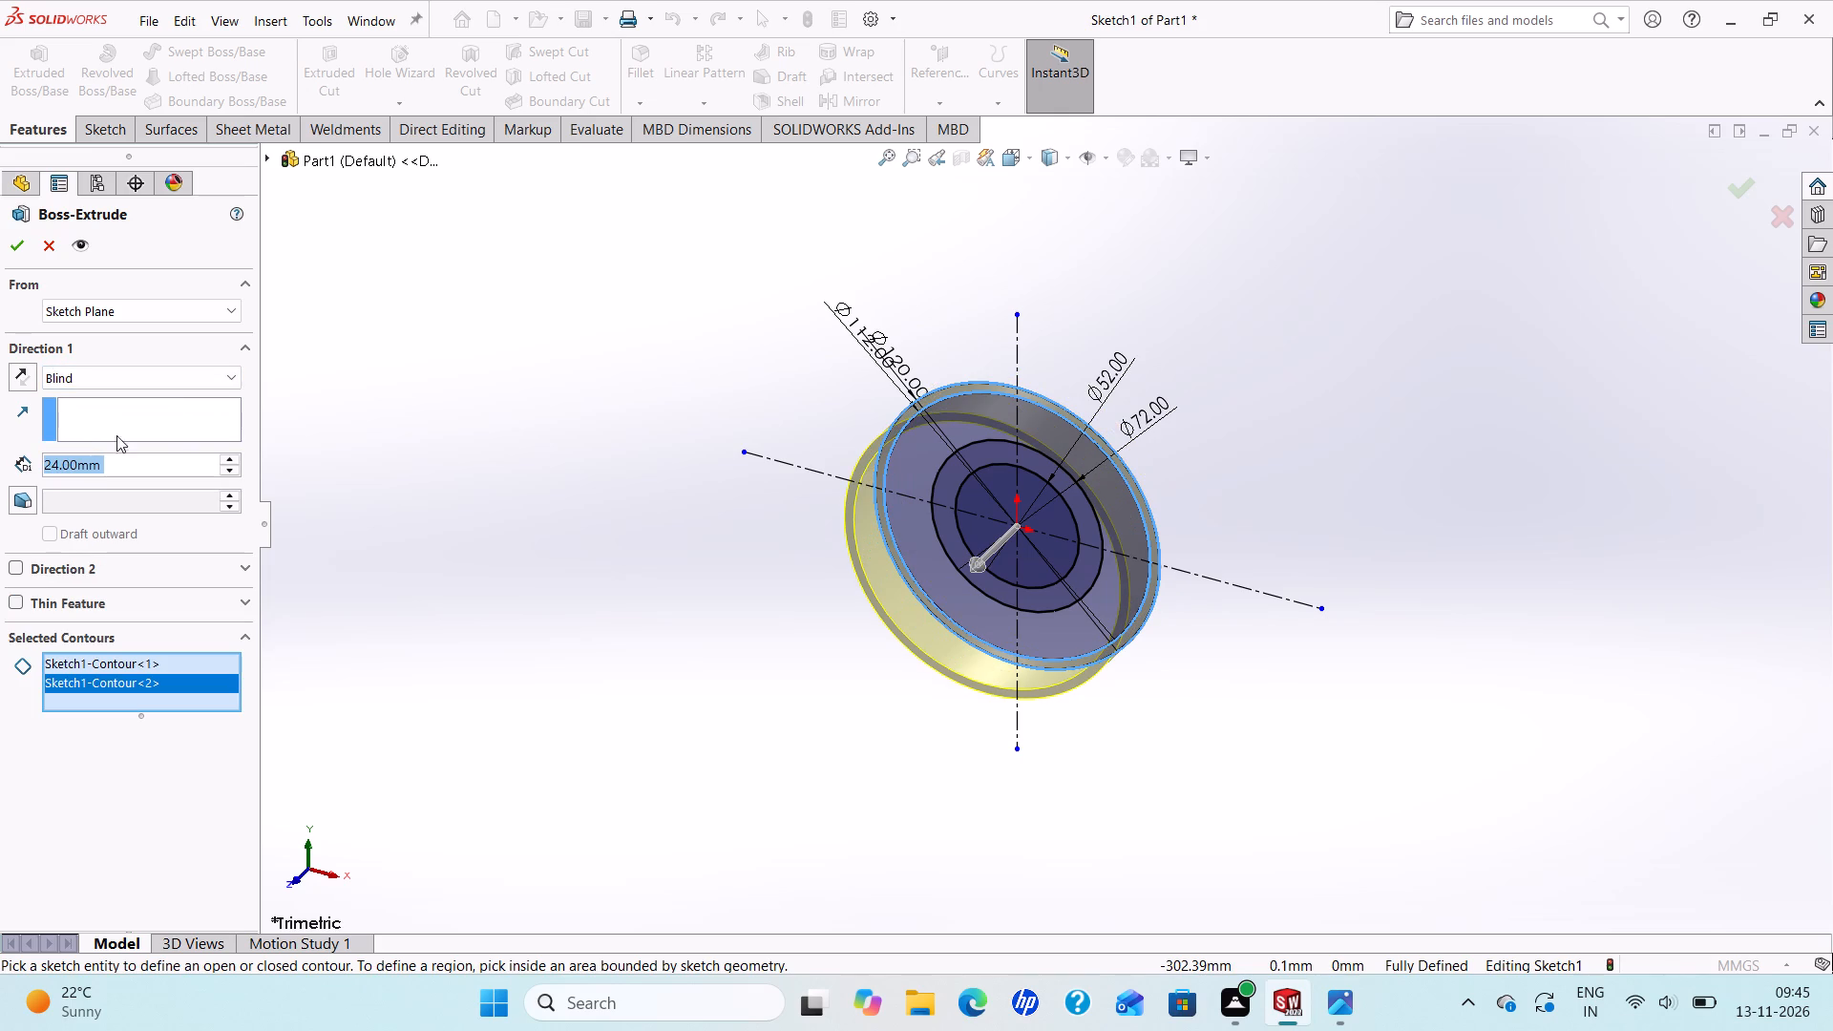
click(19, 250)
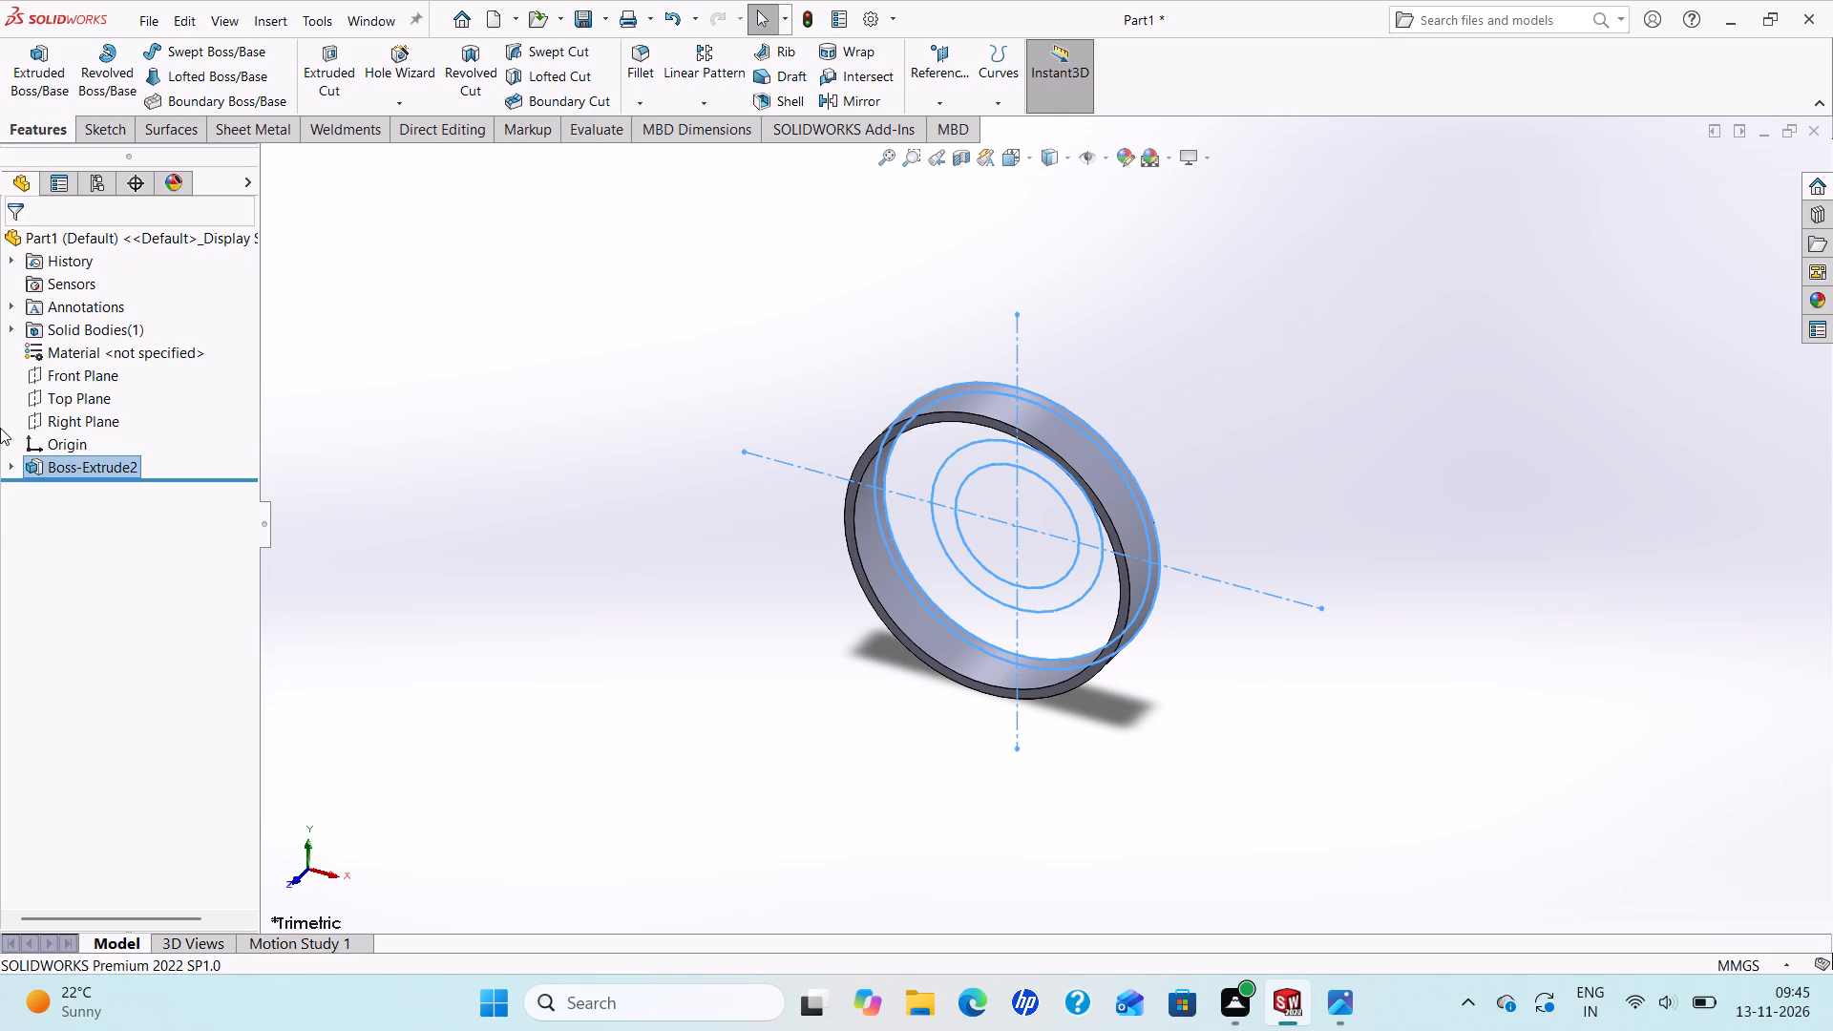
Reuse Sketch1 to extrude only the ring between the 72 mm and 52 mm circles by 32 mm, Blind, with Merge result on.
click(11, 467)
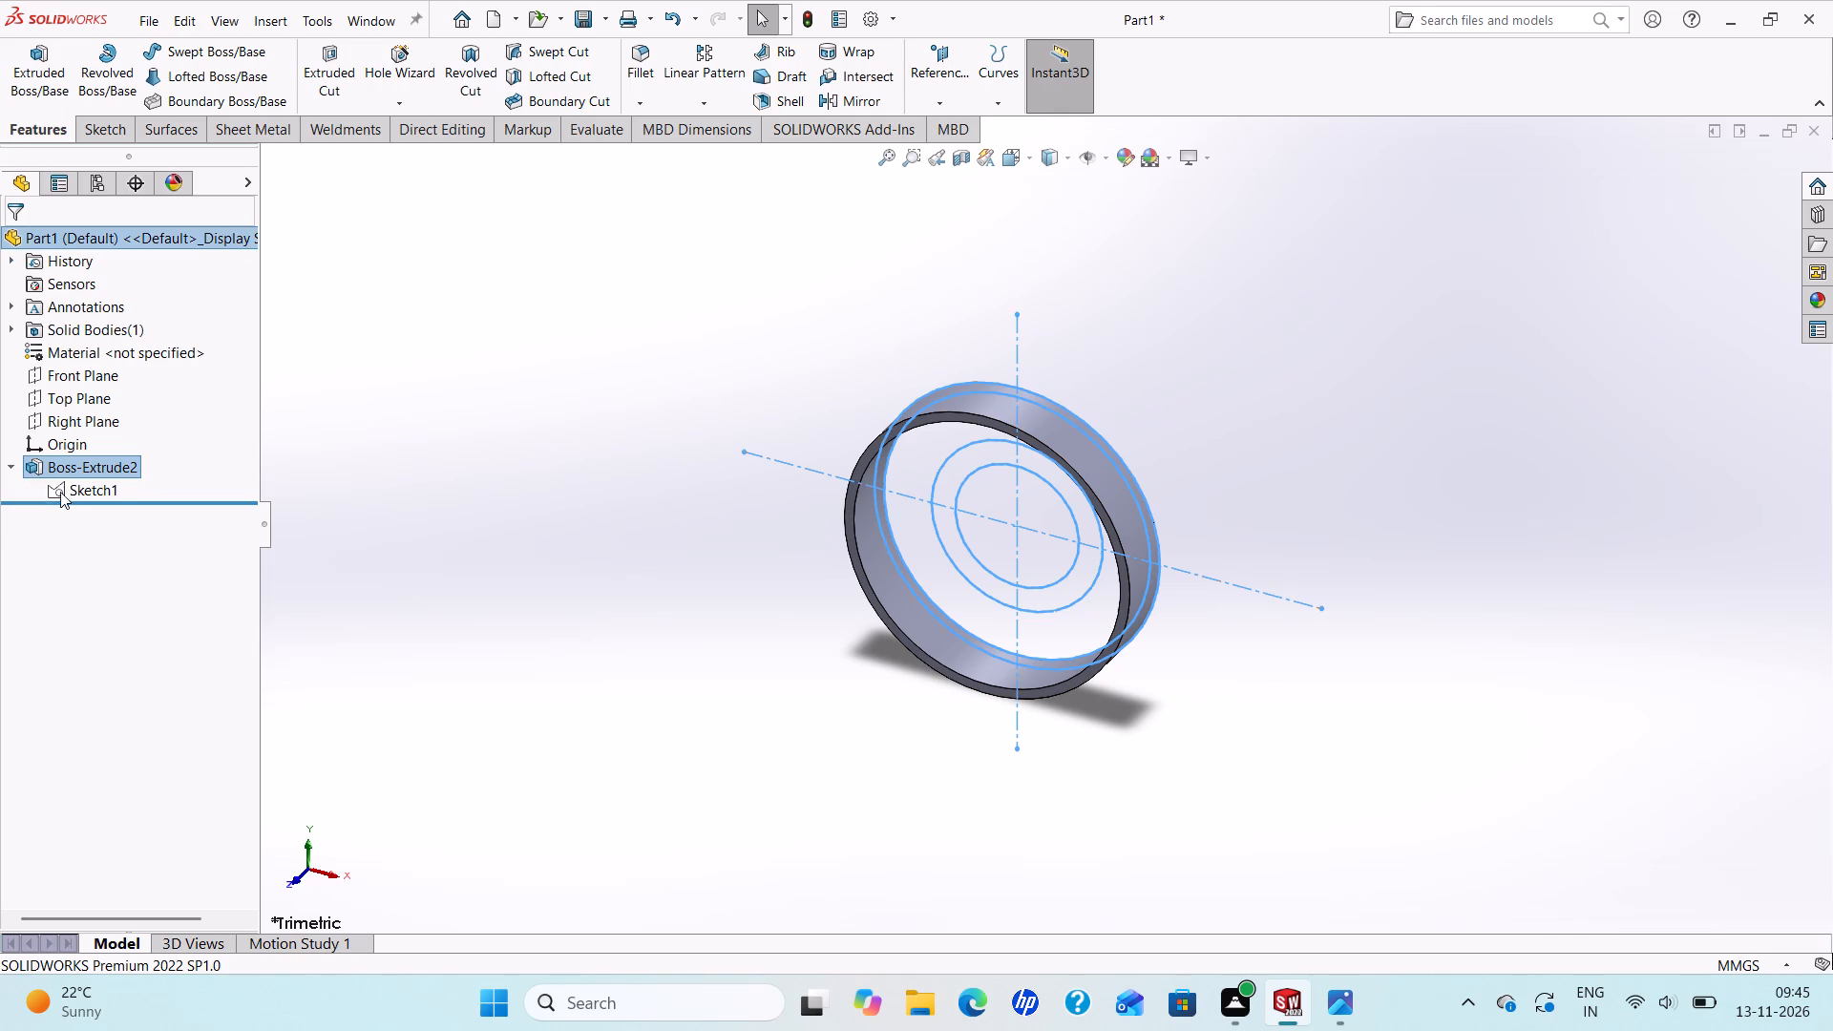
click(88, 489)
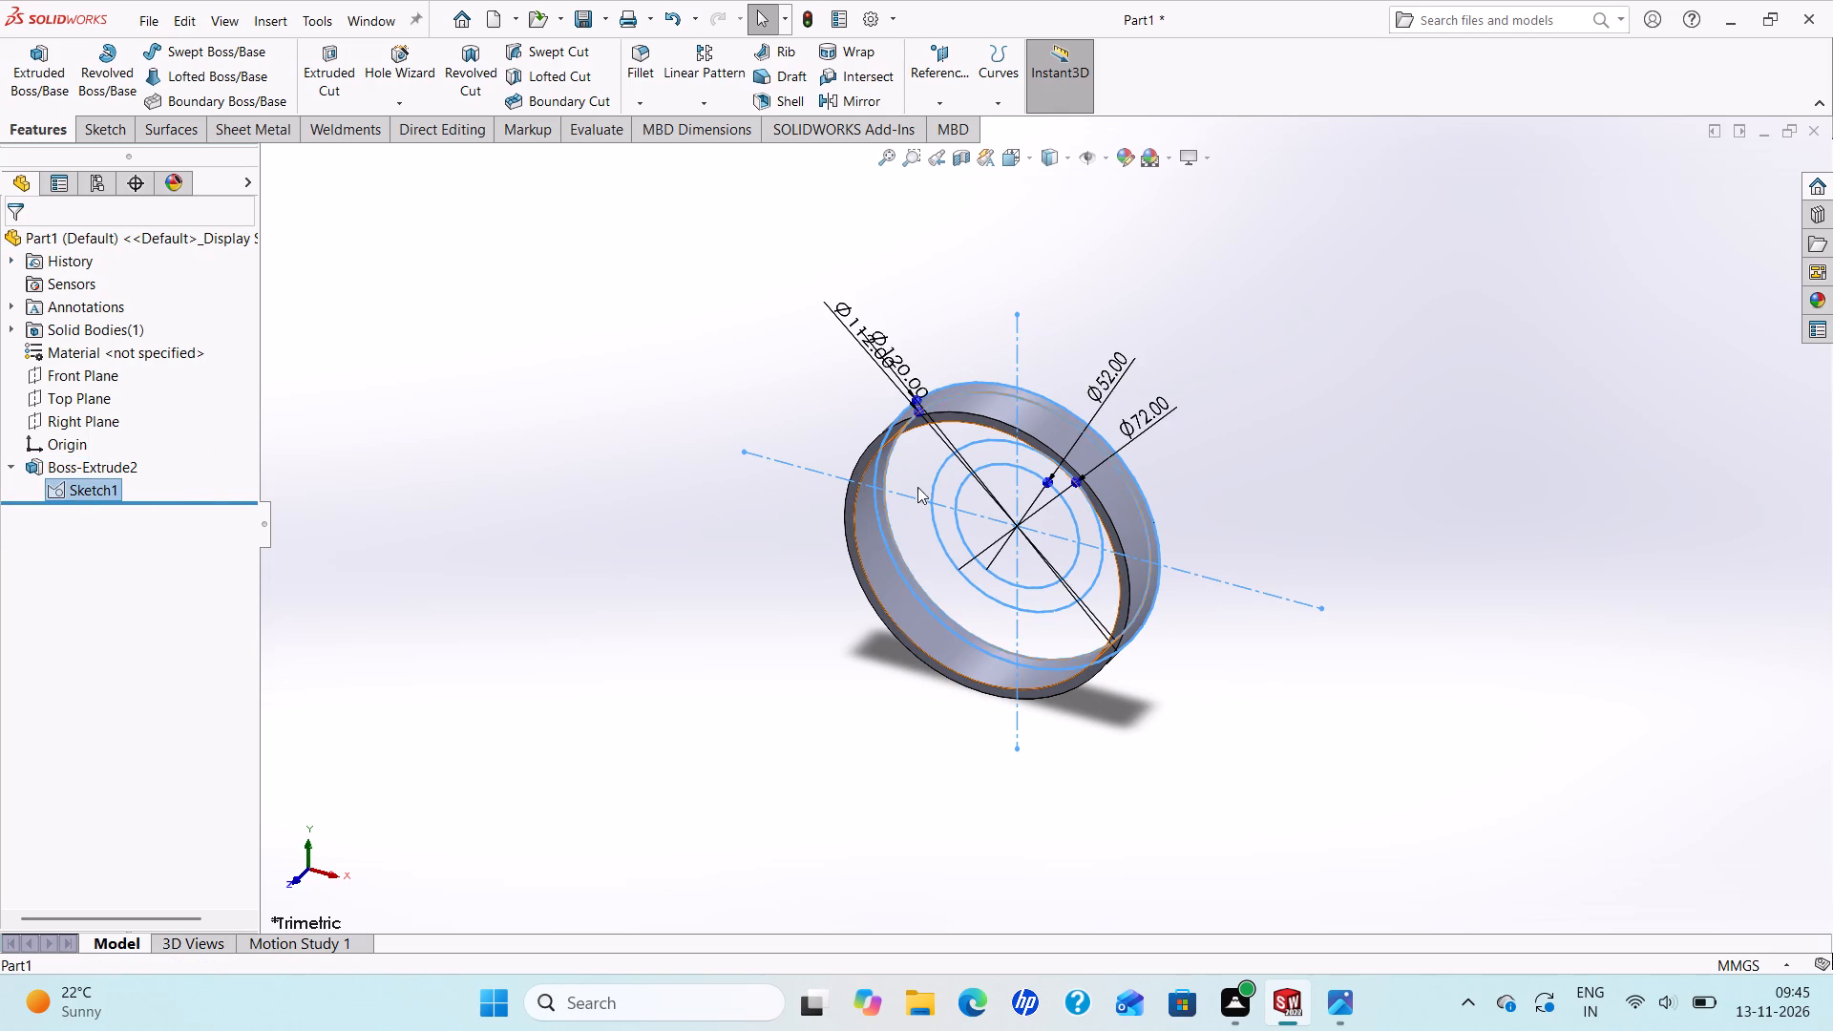
click(41, 58)
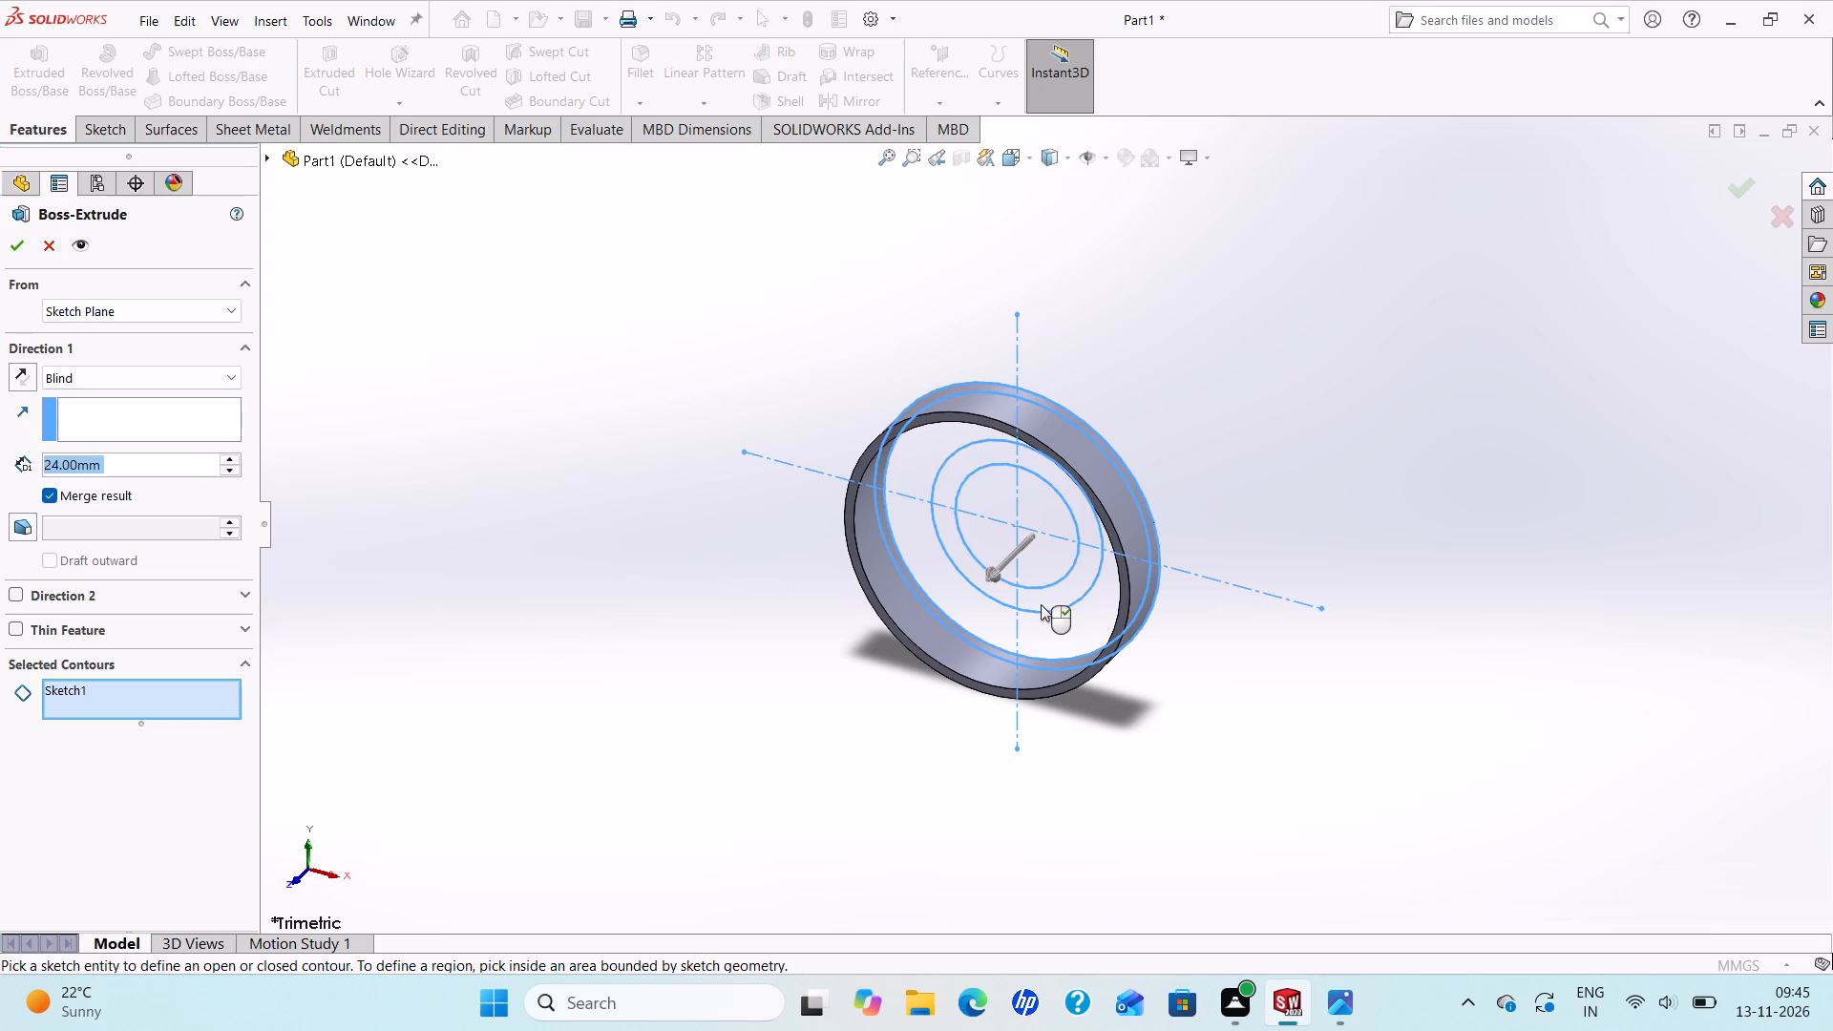
click(1045, 600)
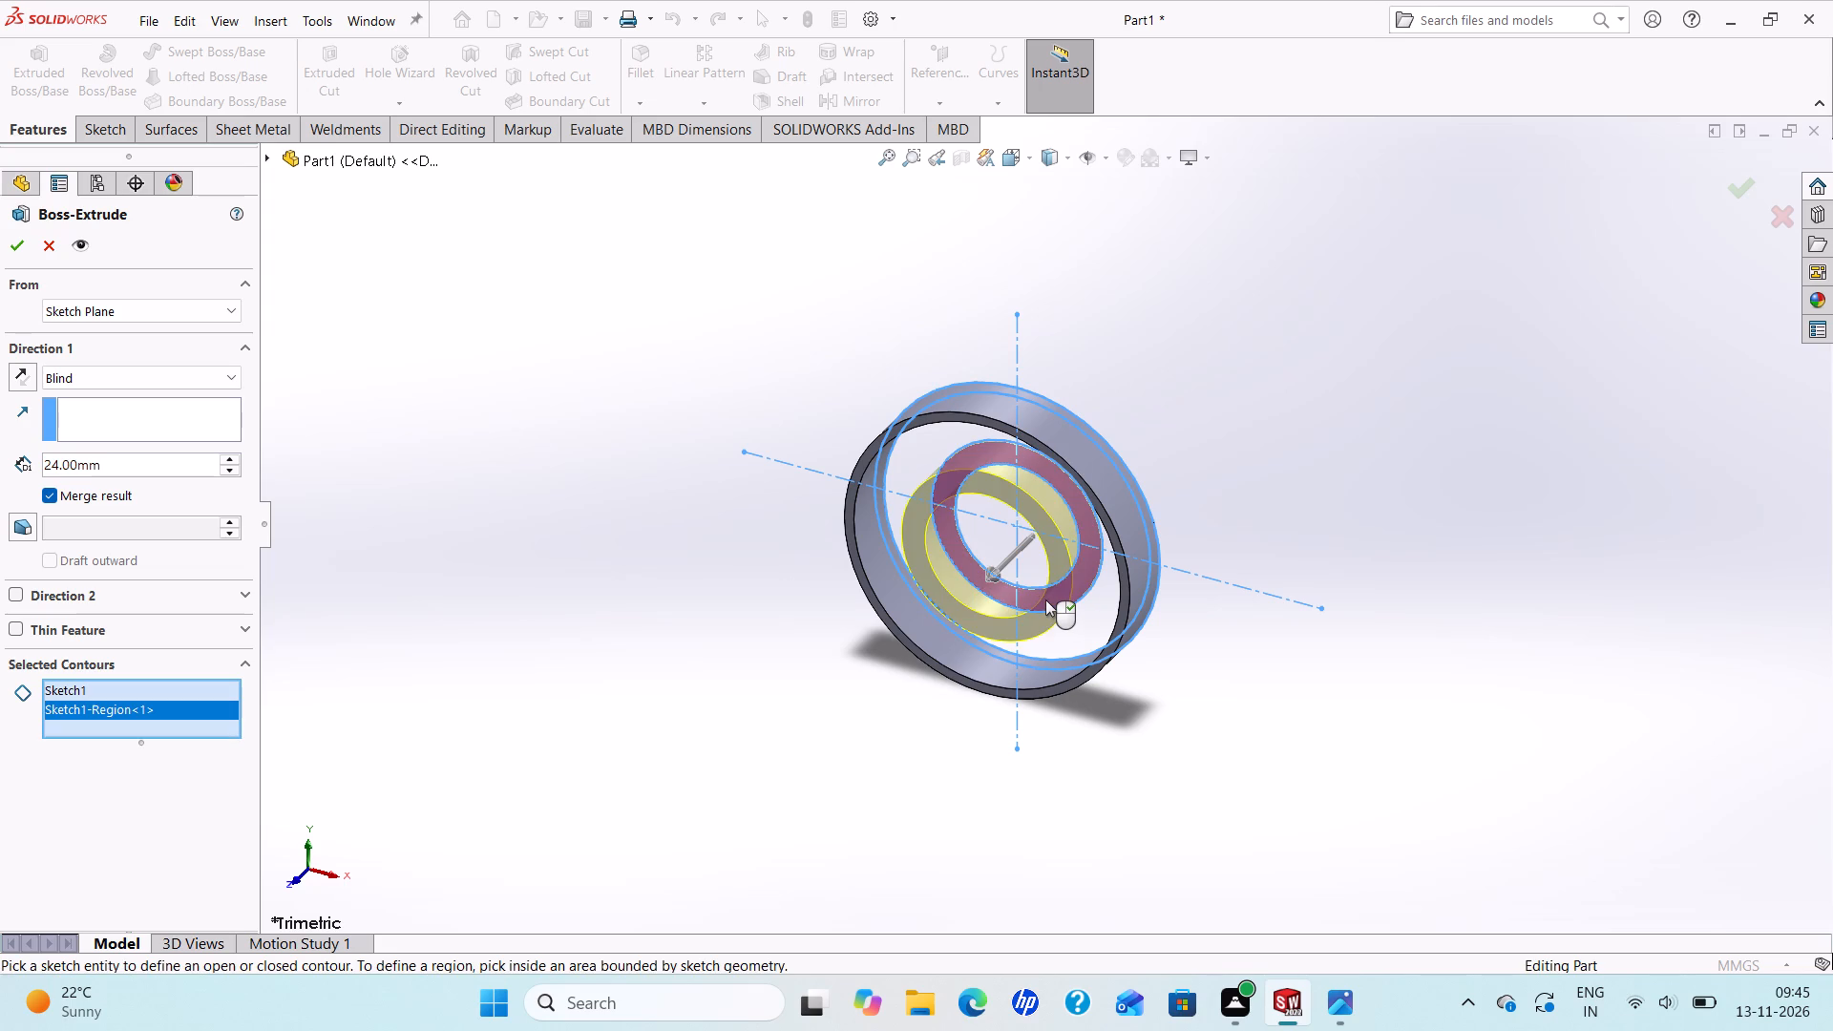
drag(117, 456, 34, 443)
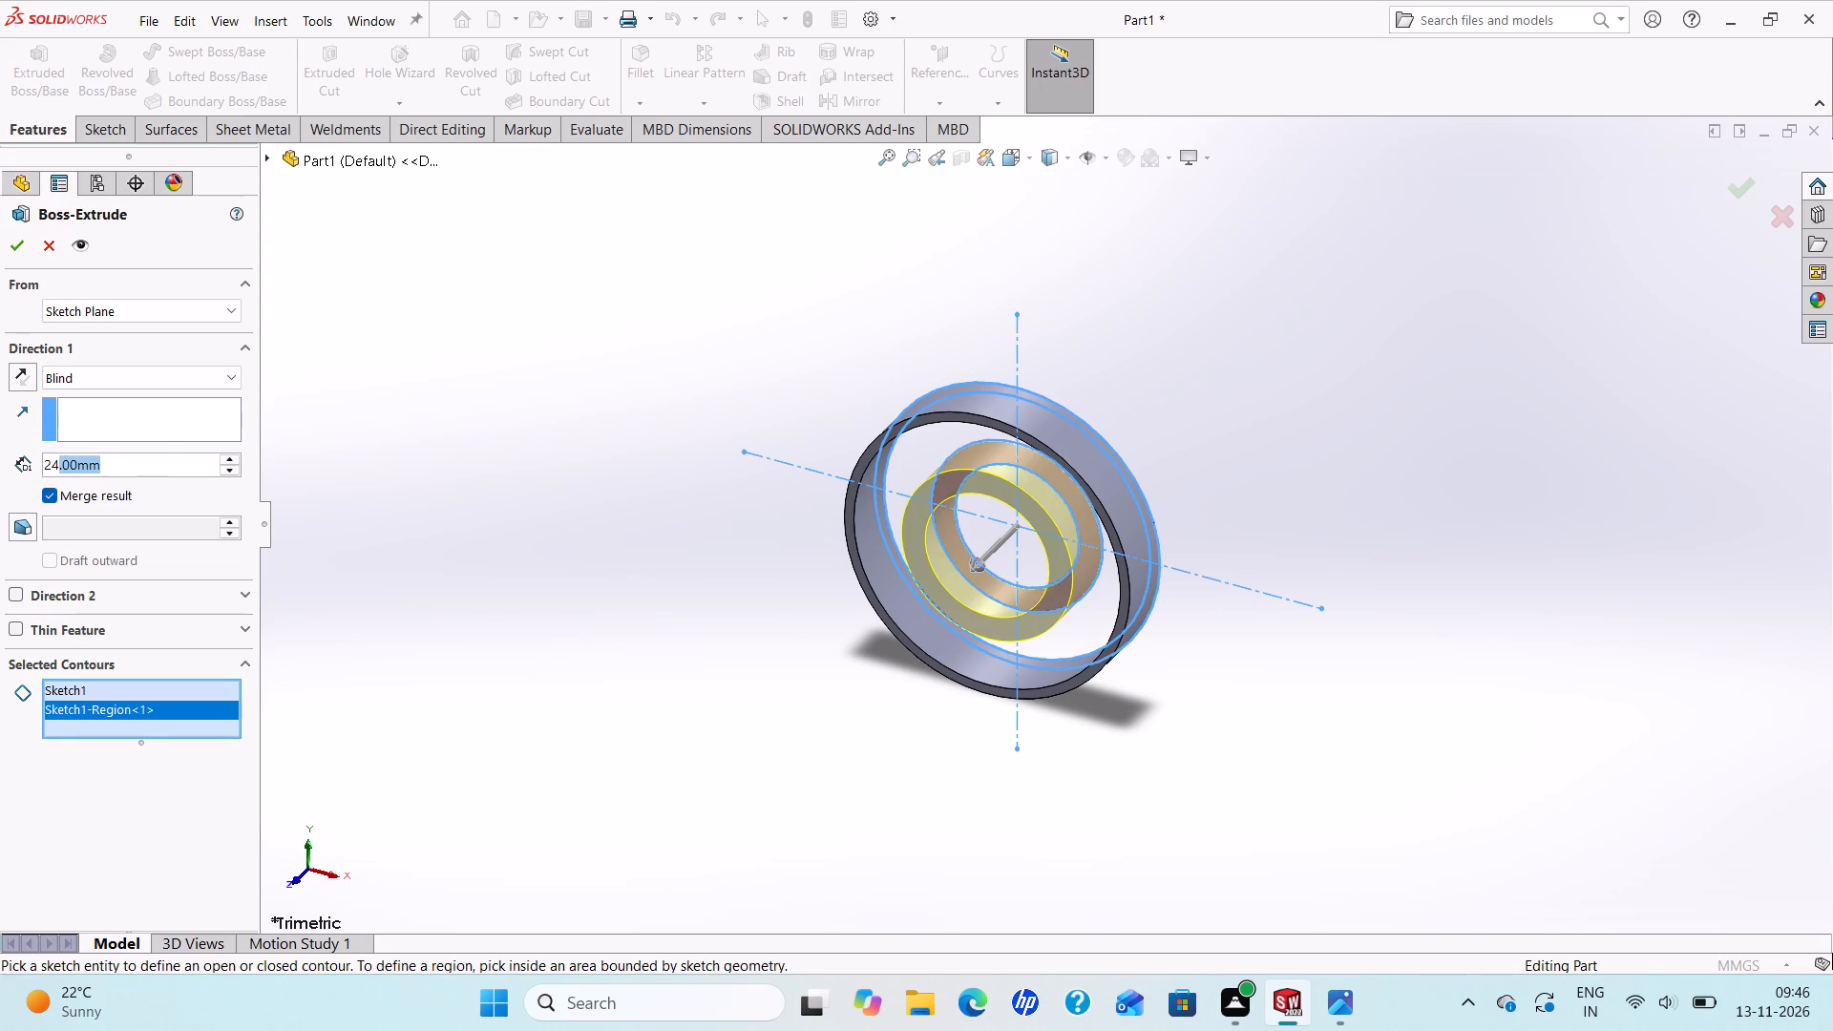
drag(34, 443, 0, 448)
text(32)
key(Return)
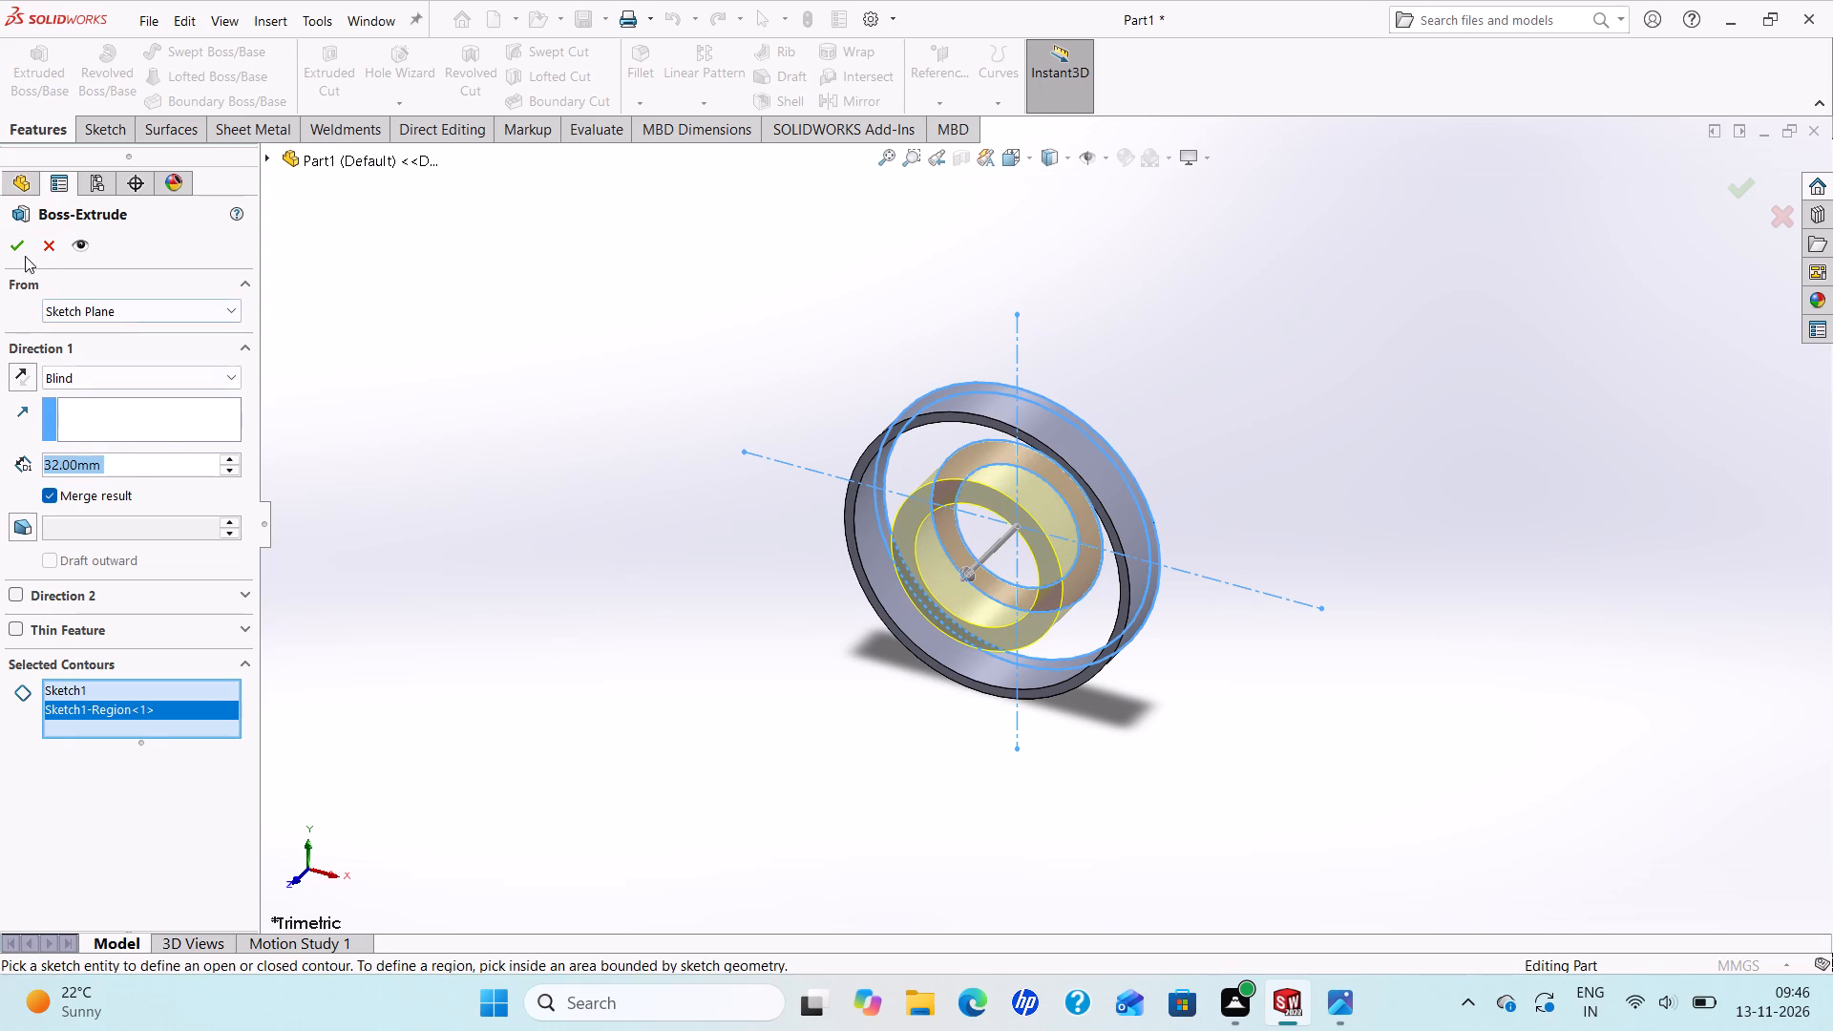
right_click(64, 694)
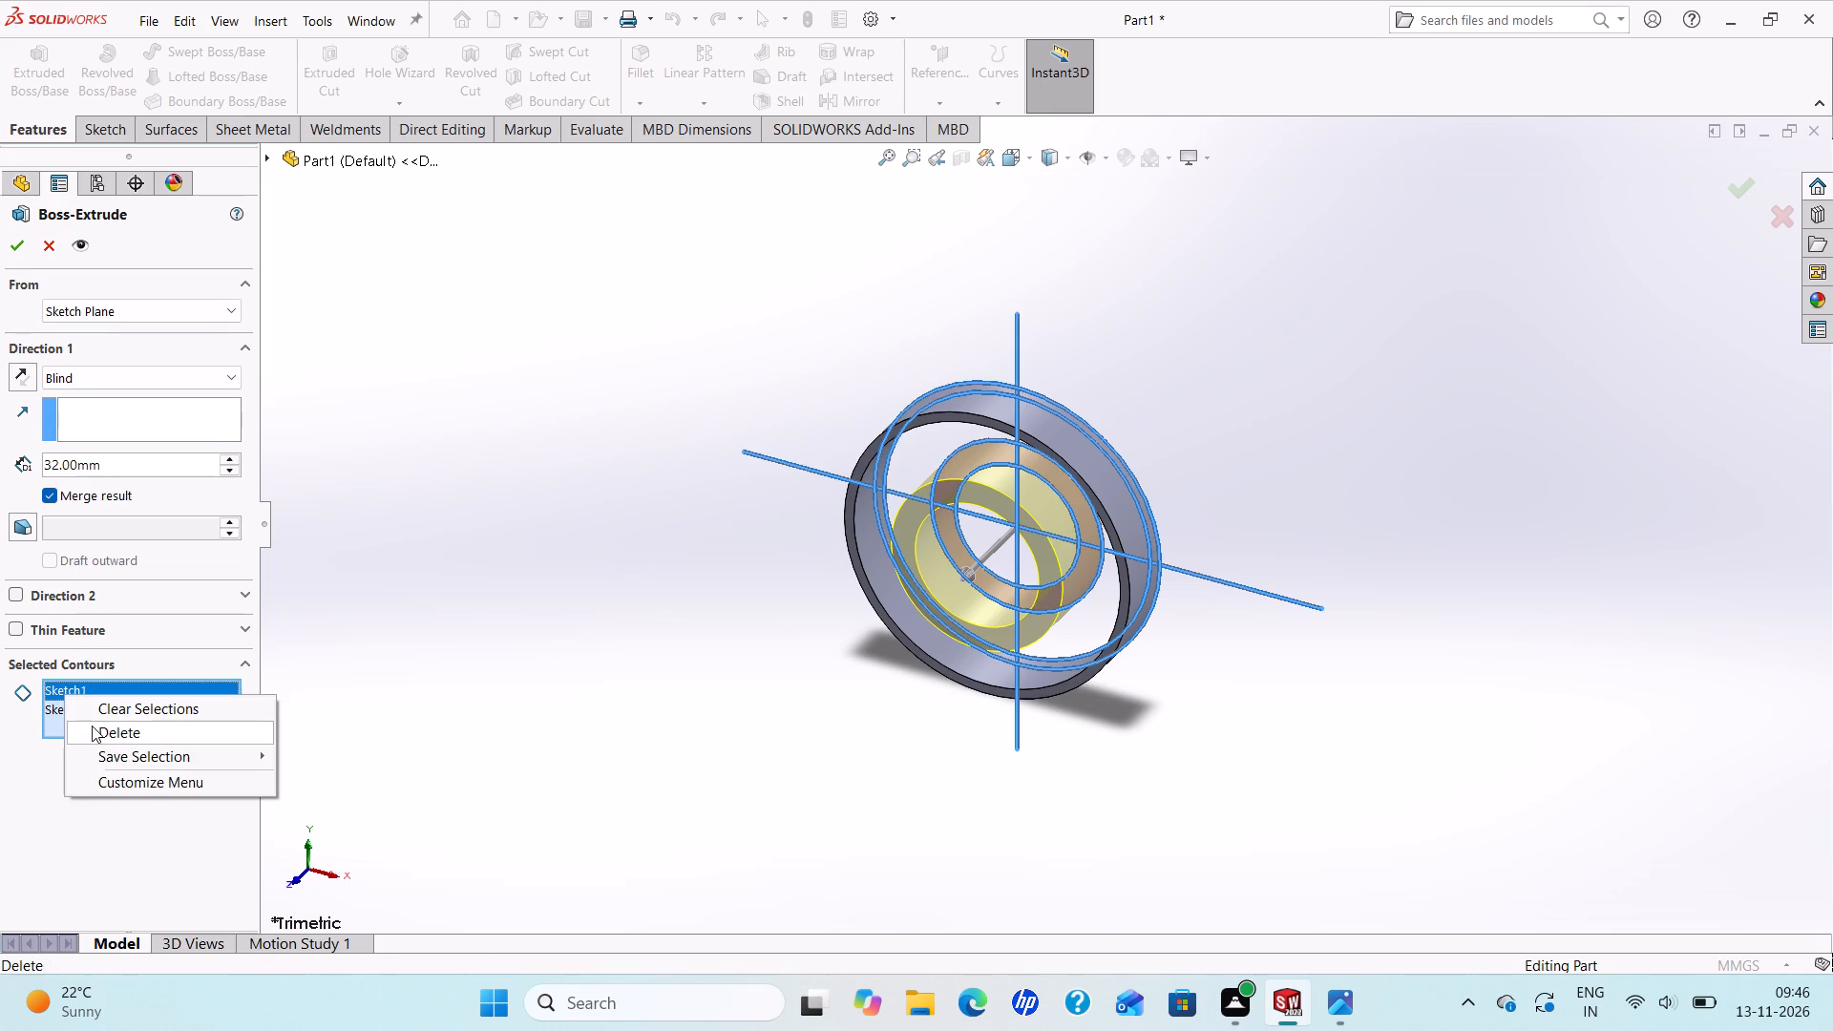
click(92, 726)
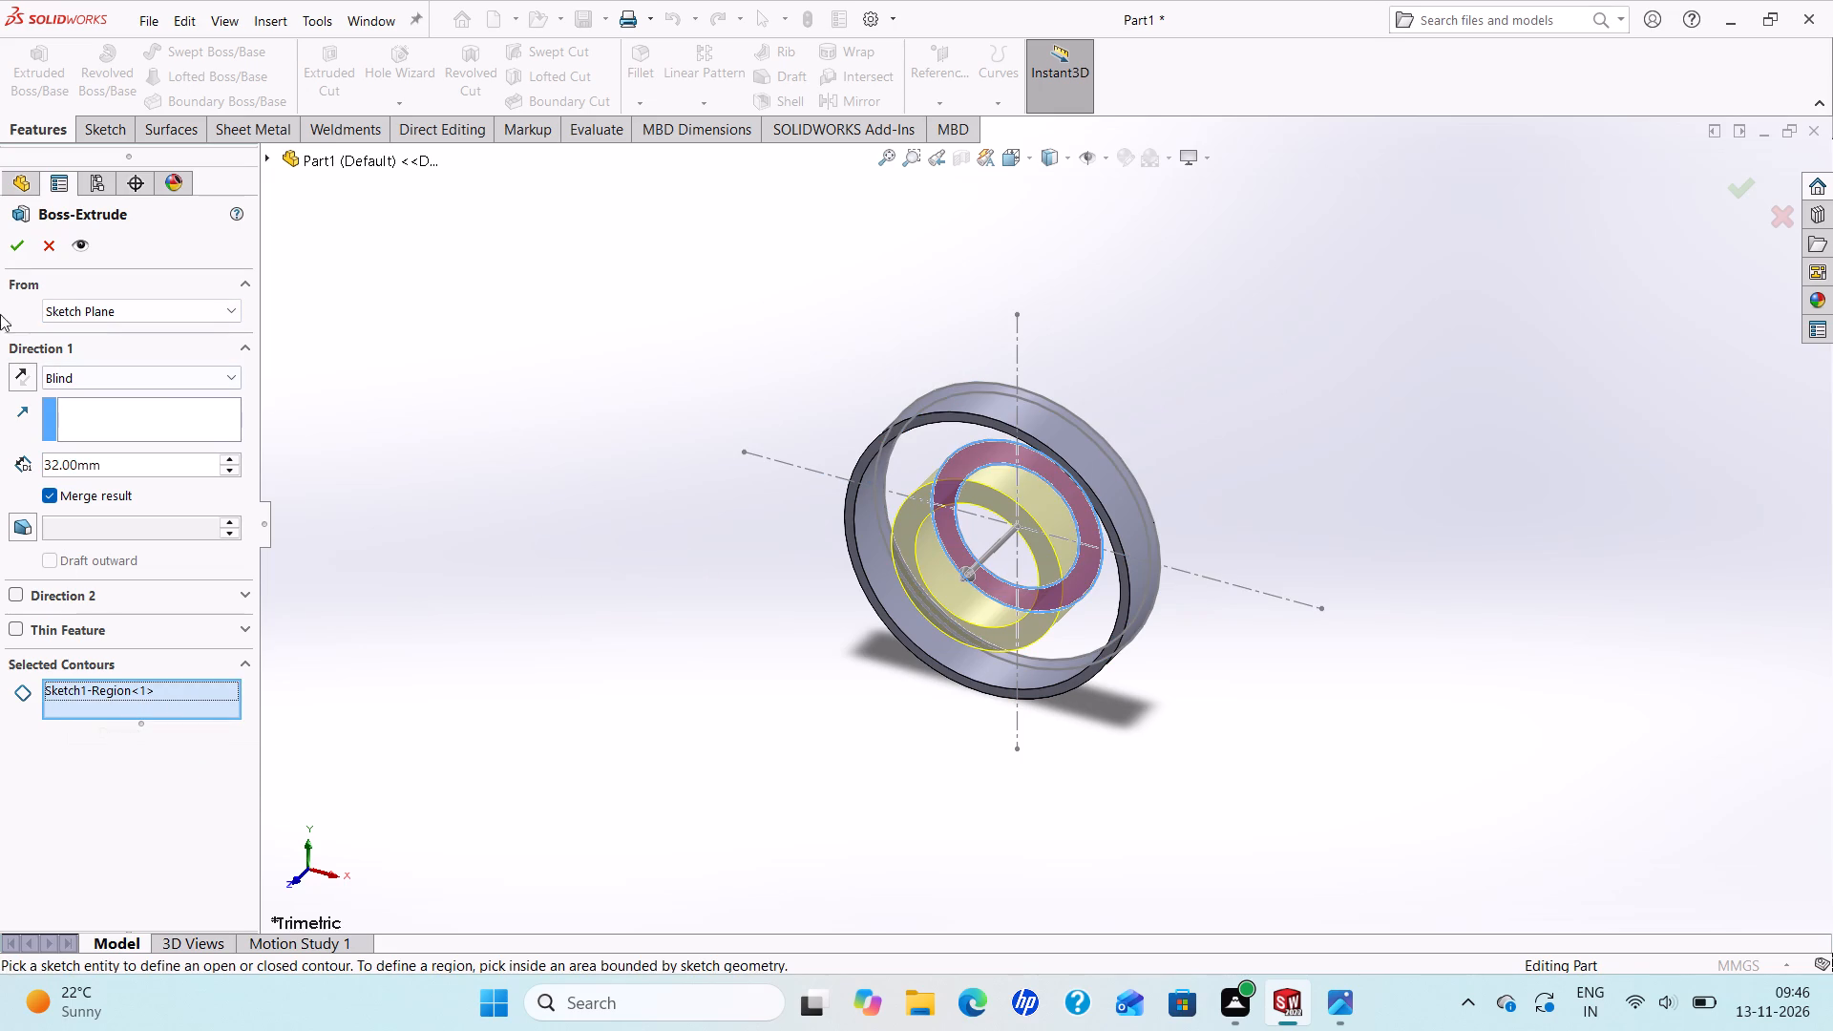
click(14, 257)
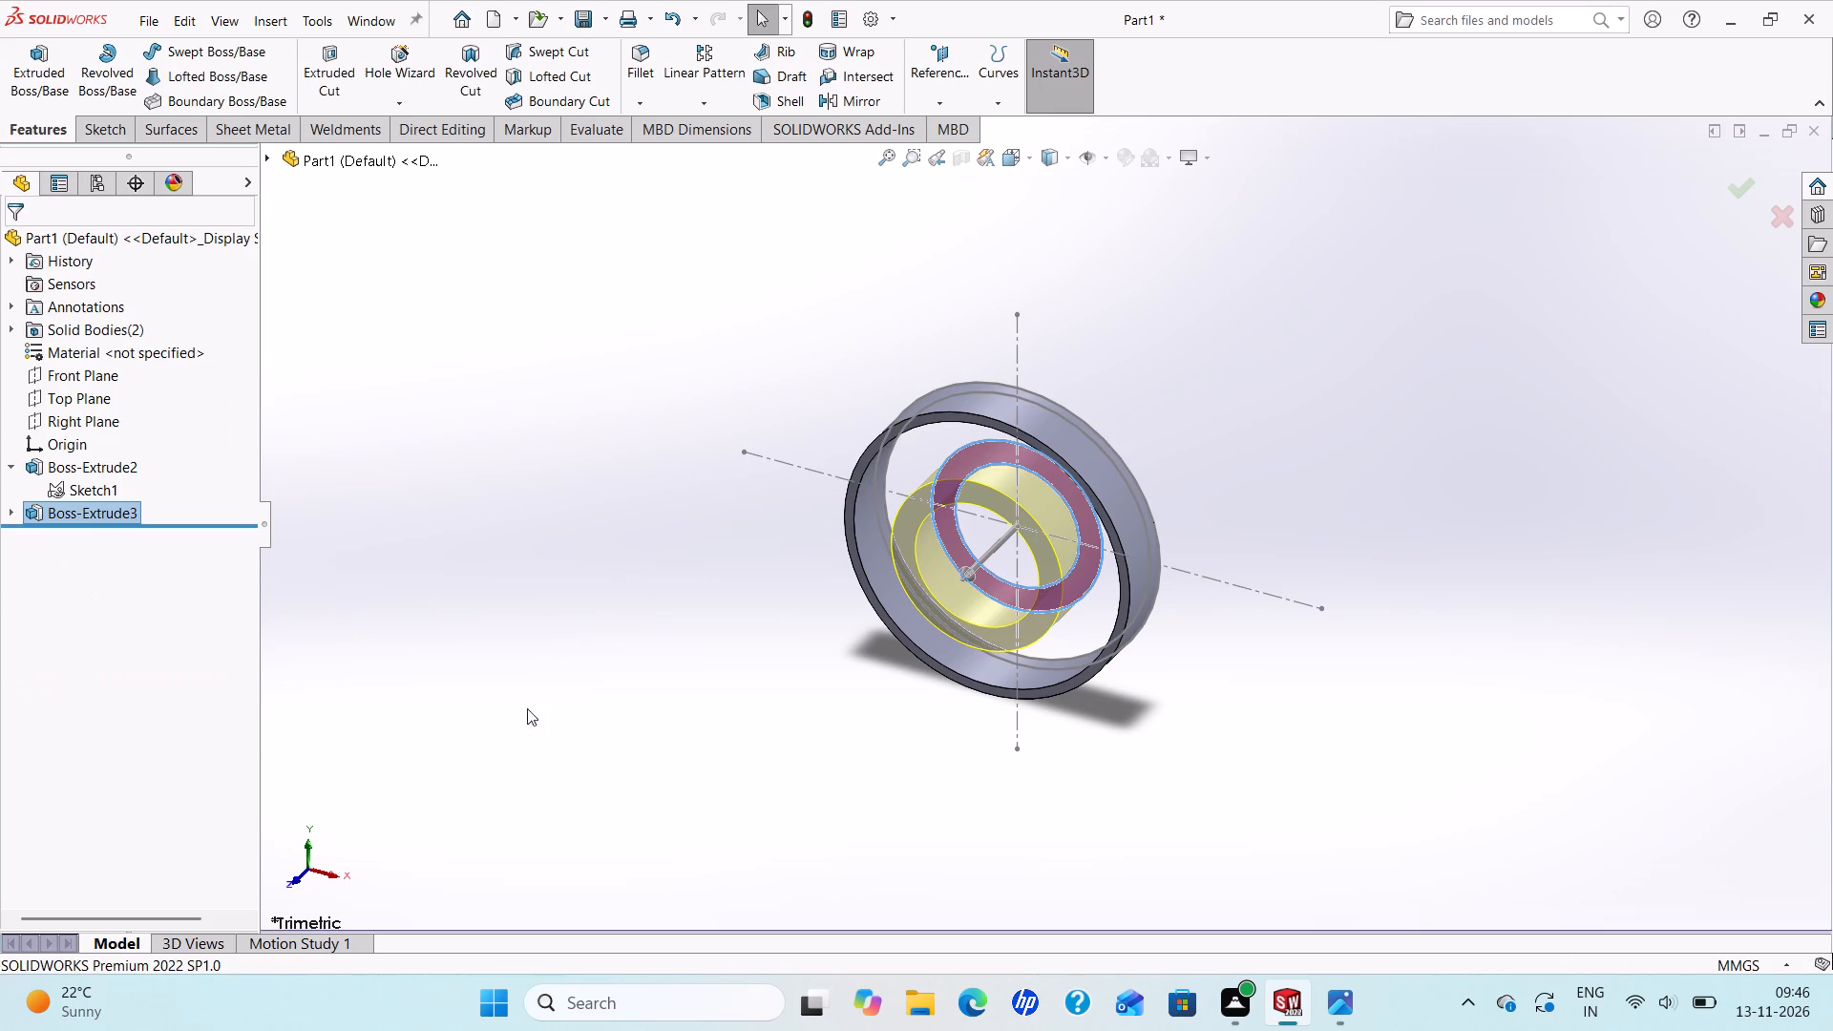
key(Escape)
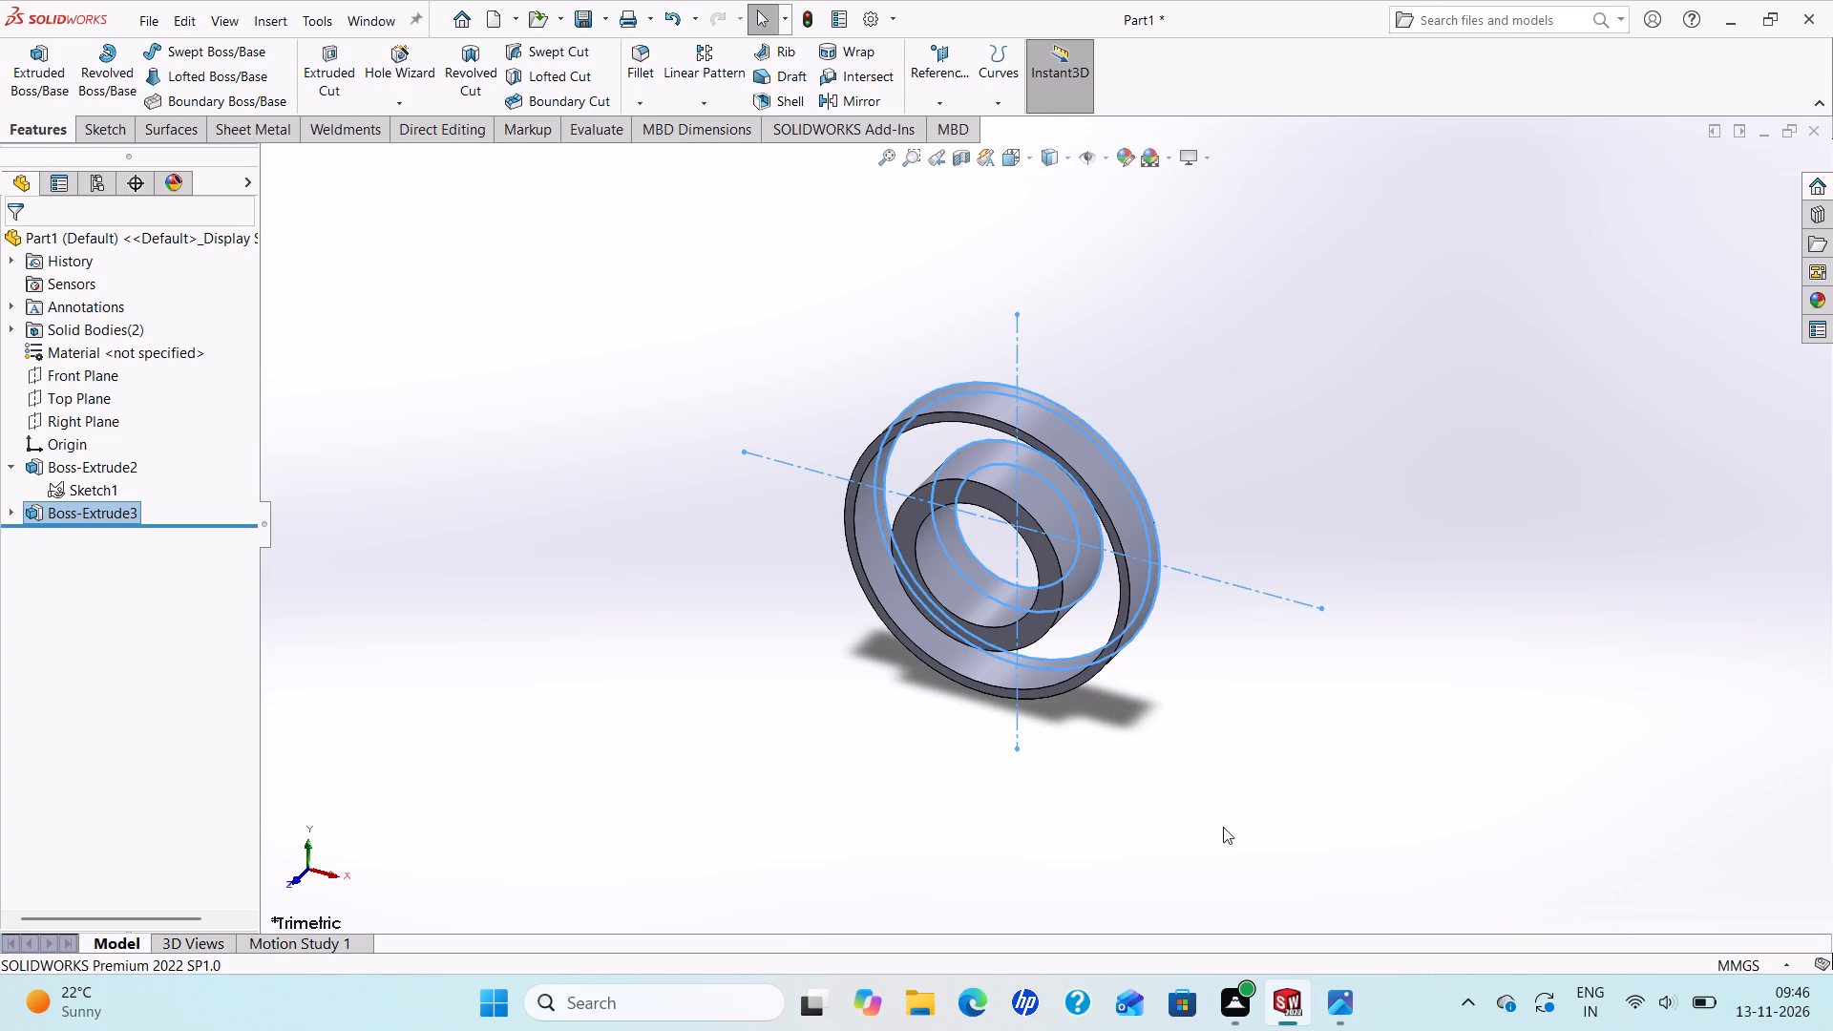
Inspect the outer ring and hub from several angles and compare them with the reference drawing's views.
middle_drag(871, 726, 1012, 607)
scroll(880, 694, up, 1)
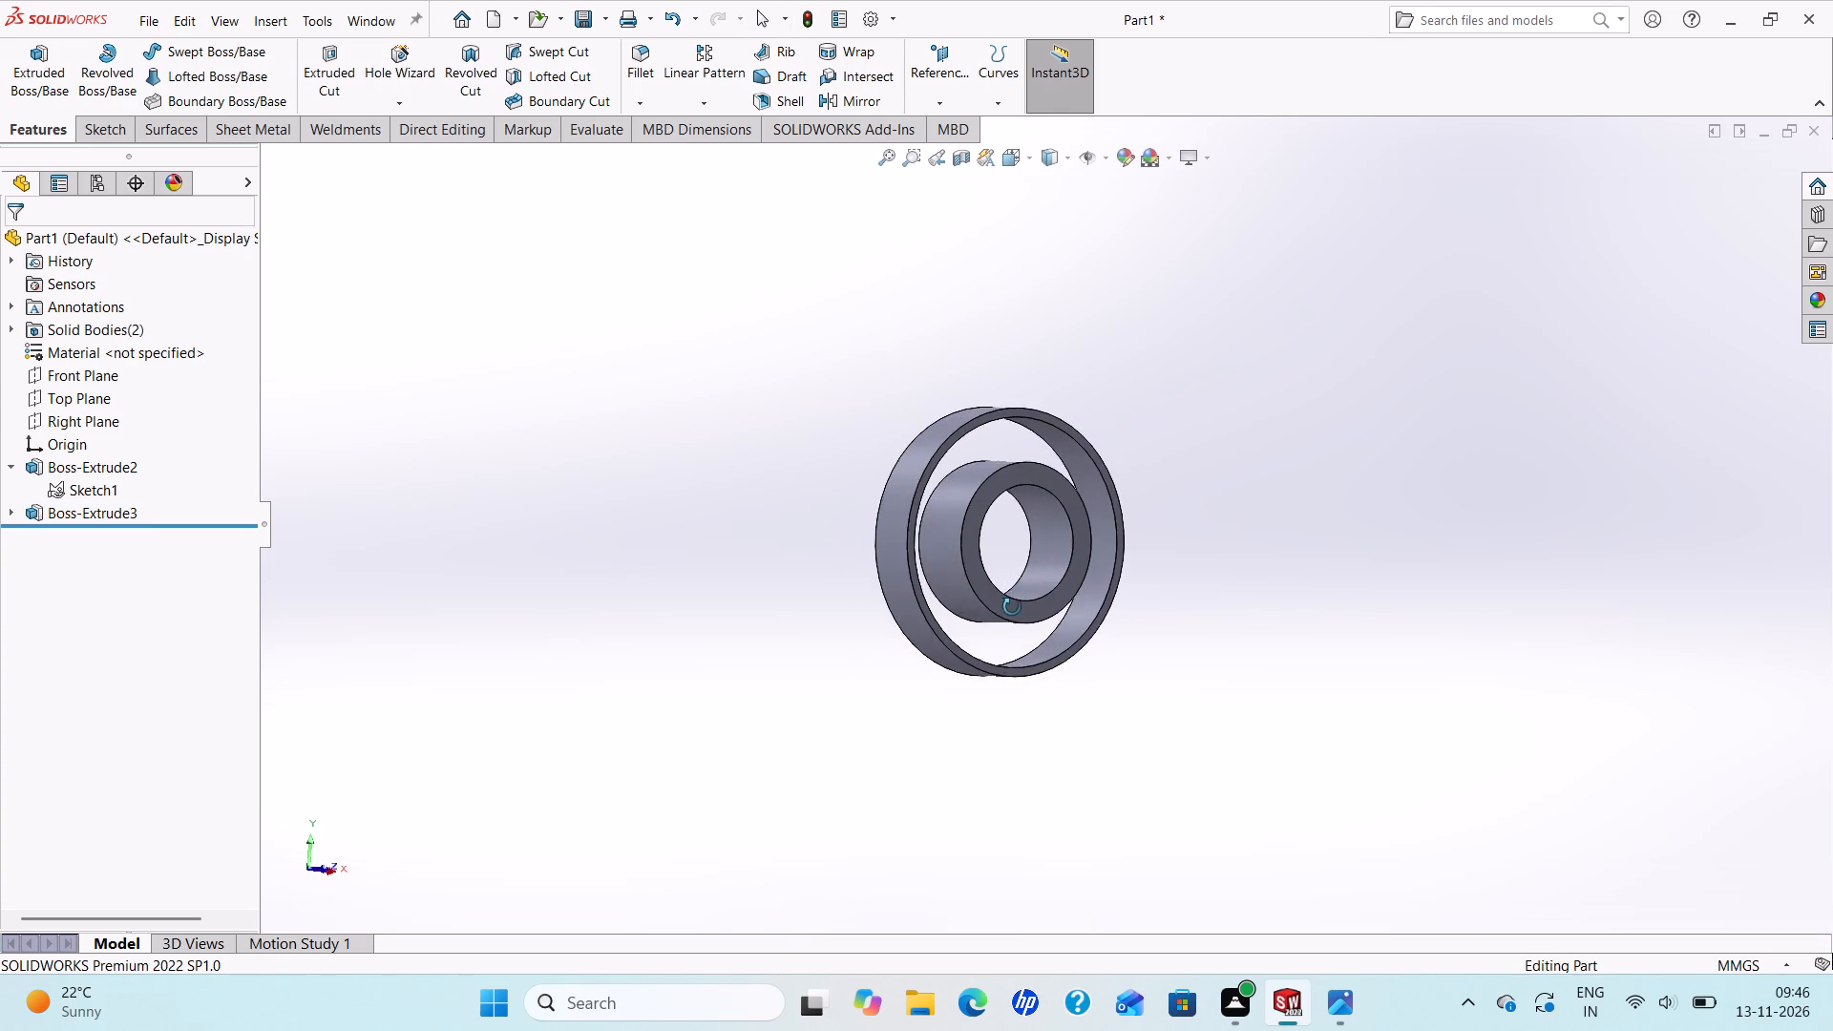
middle_drag(1012, 607, 604, 582)
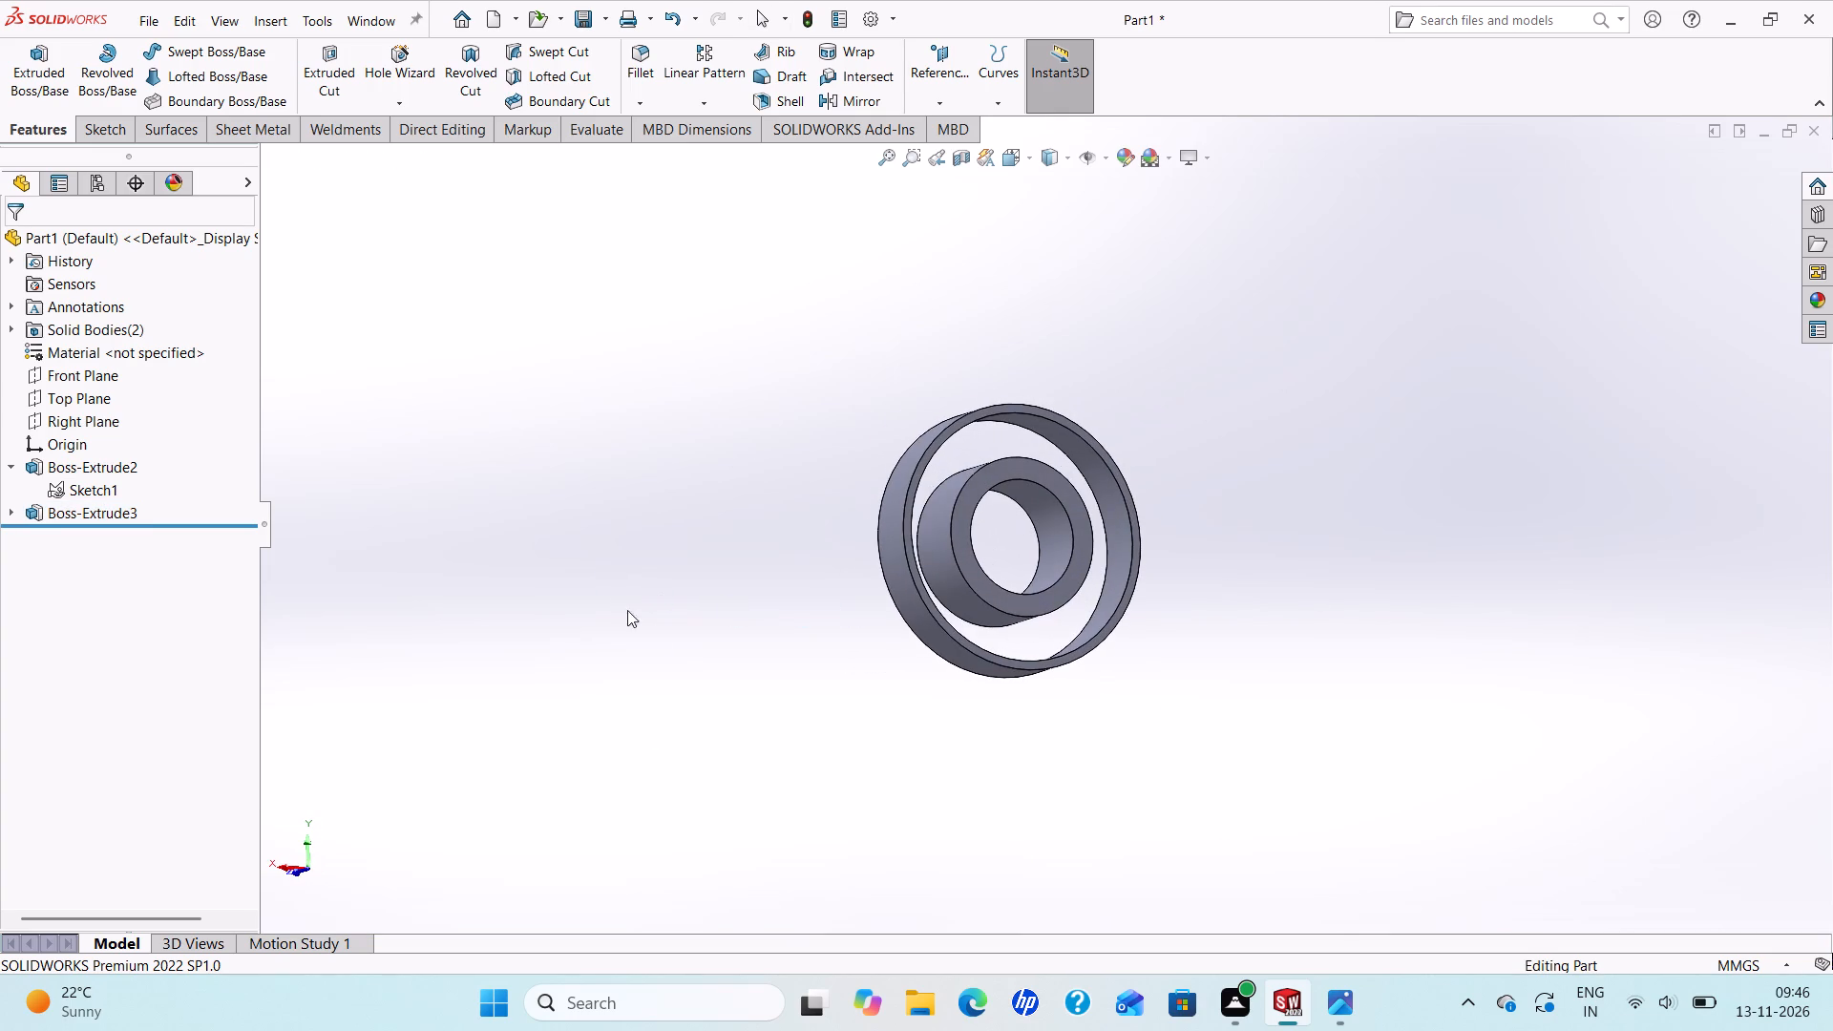
click(1323, 1006)
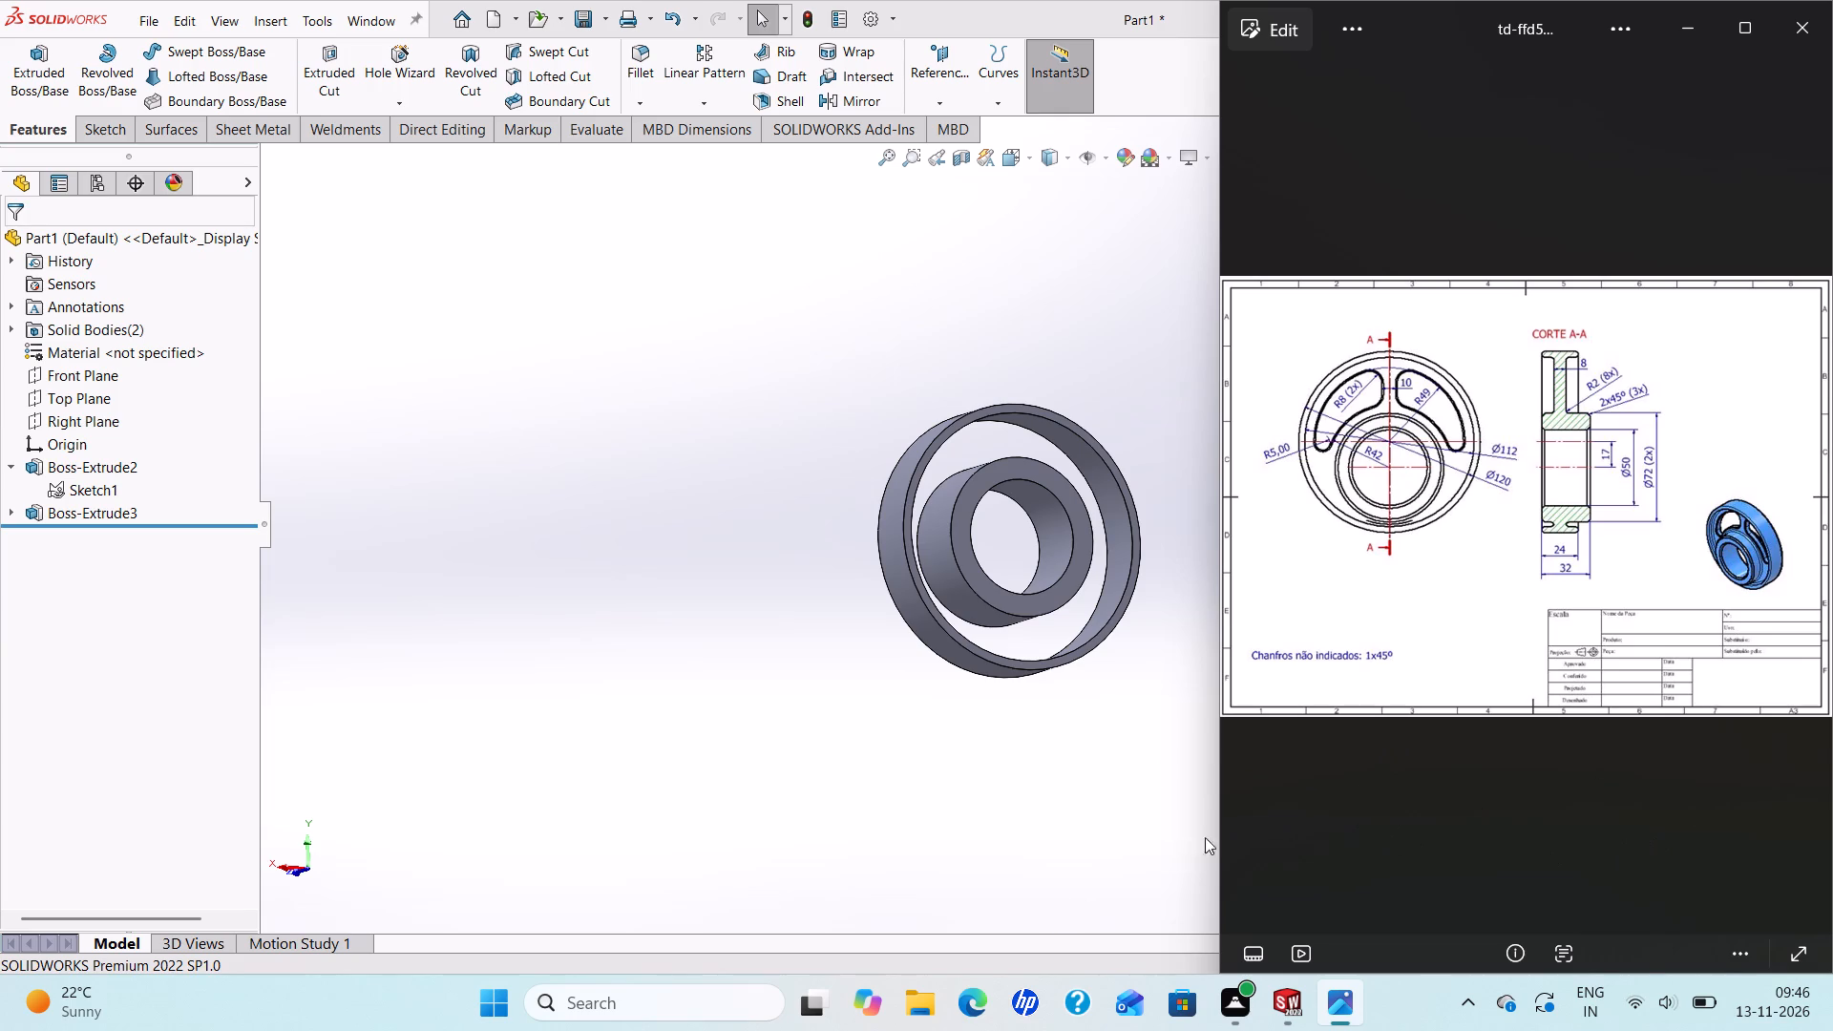
Start a new sketch on the flat annular end face of the outer 120 mm ring.
scroll(1116, 644, down, 1)
scroll(1116, 644, up, 1)
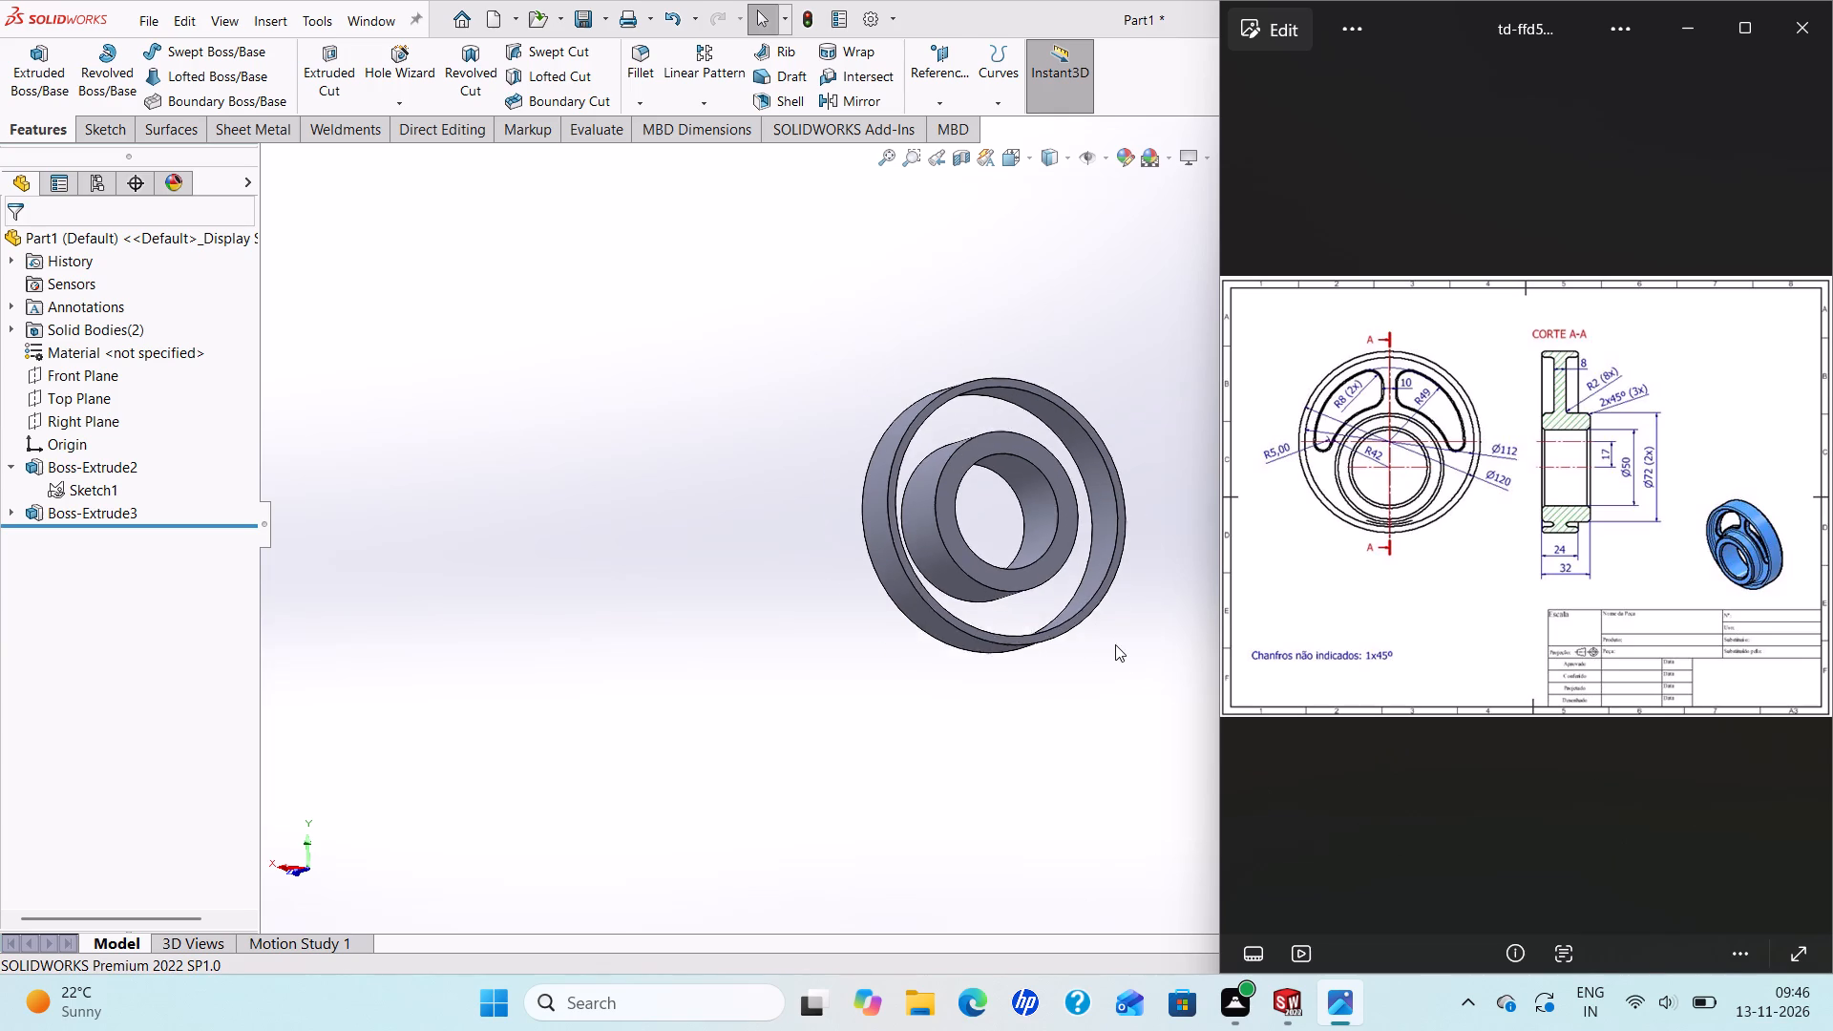
scroll(1115, 644, up, 1)
scroll(1022, 55, down, 1)
scroll(1117, 488, down, 2)
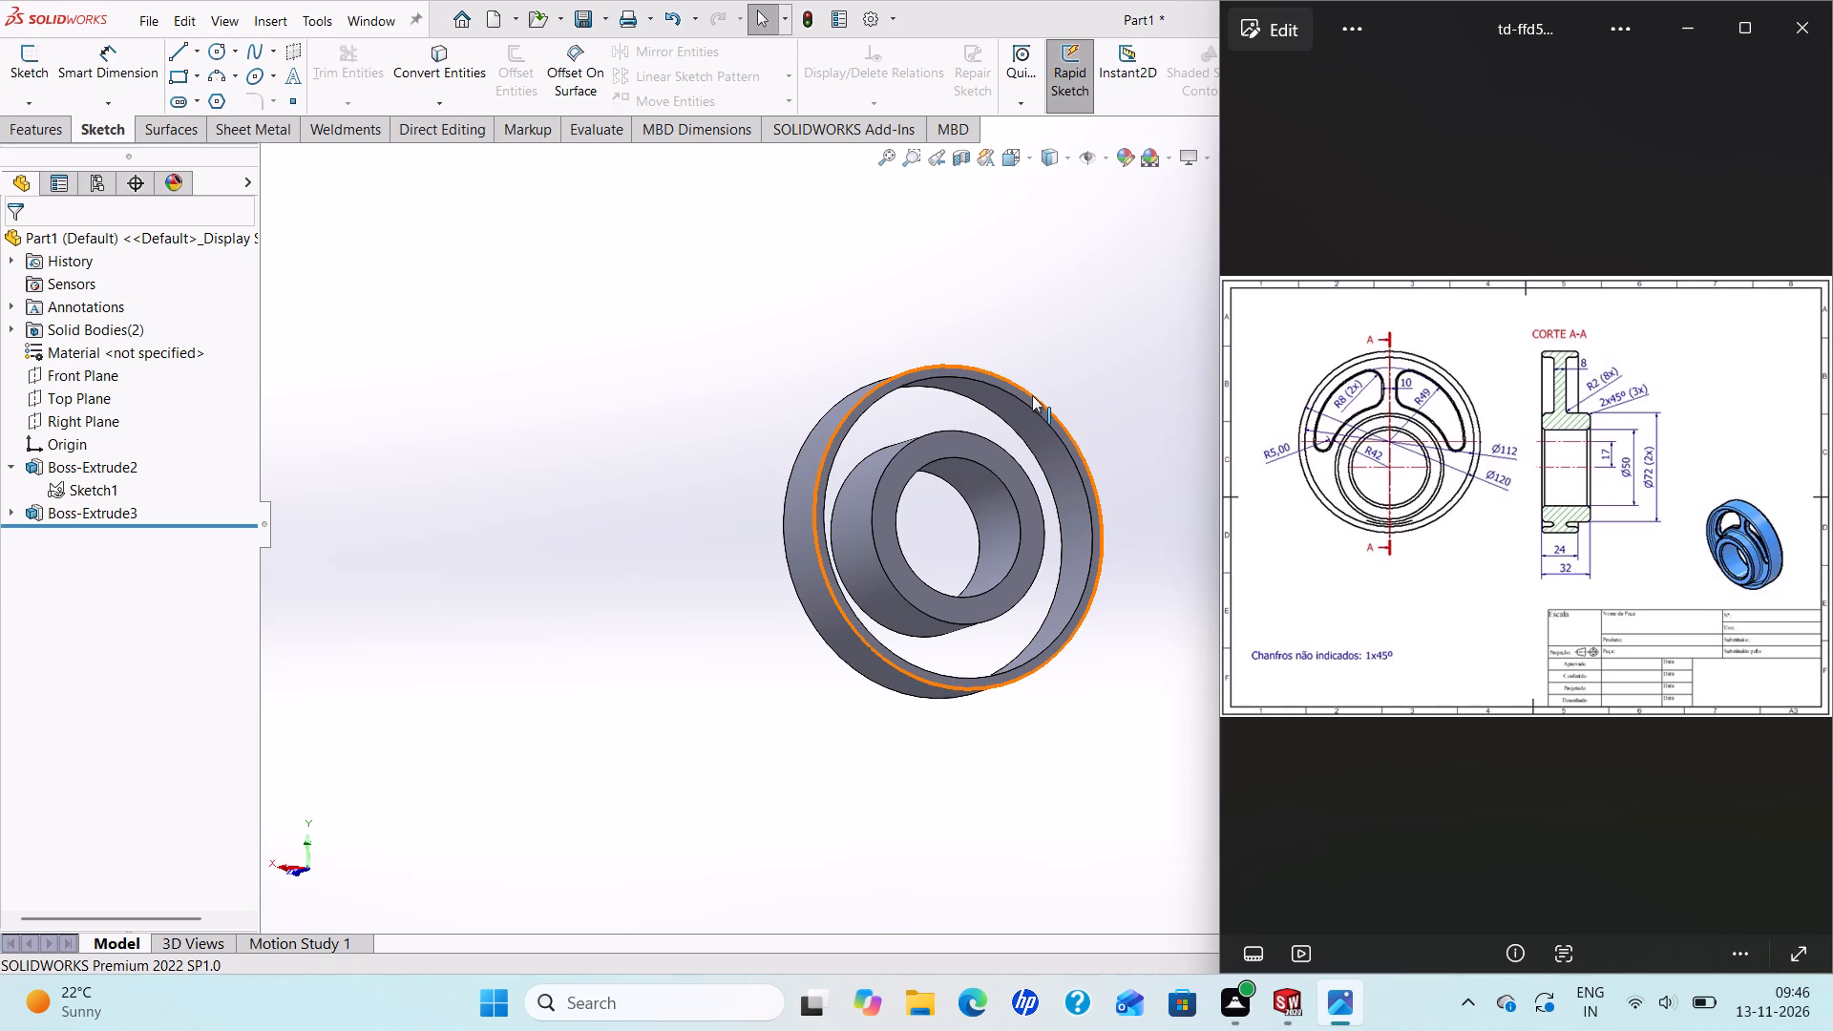
scroll(1032, 409, down, 3)
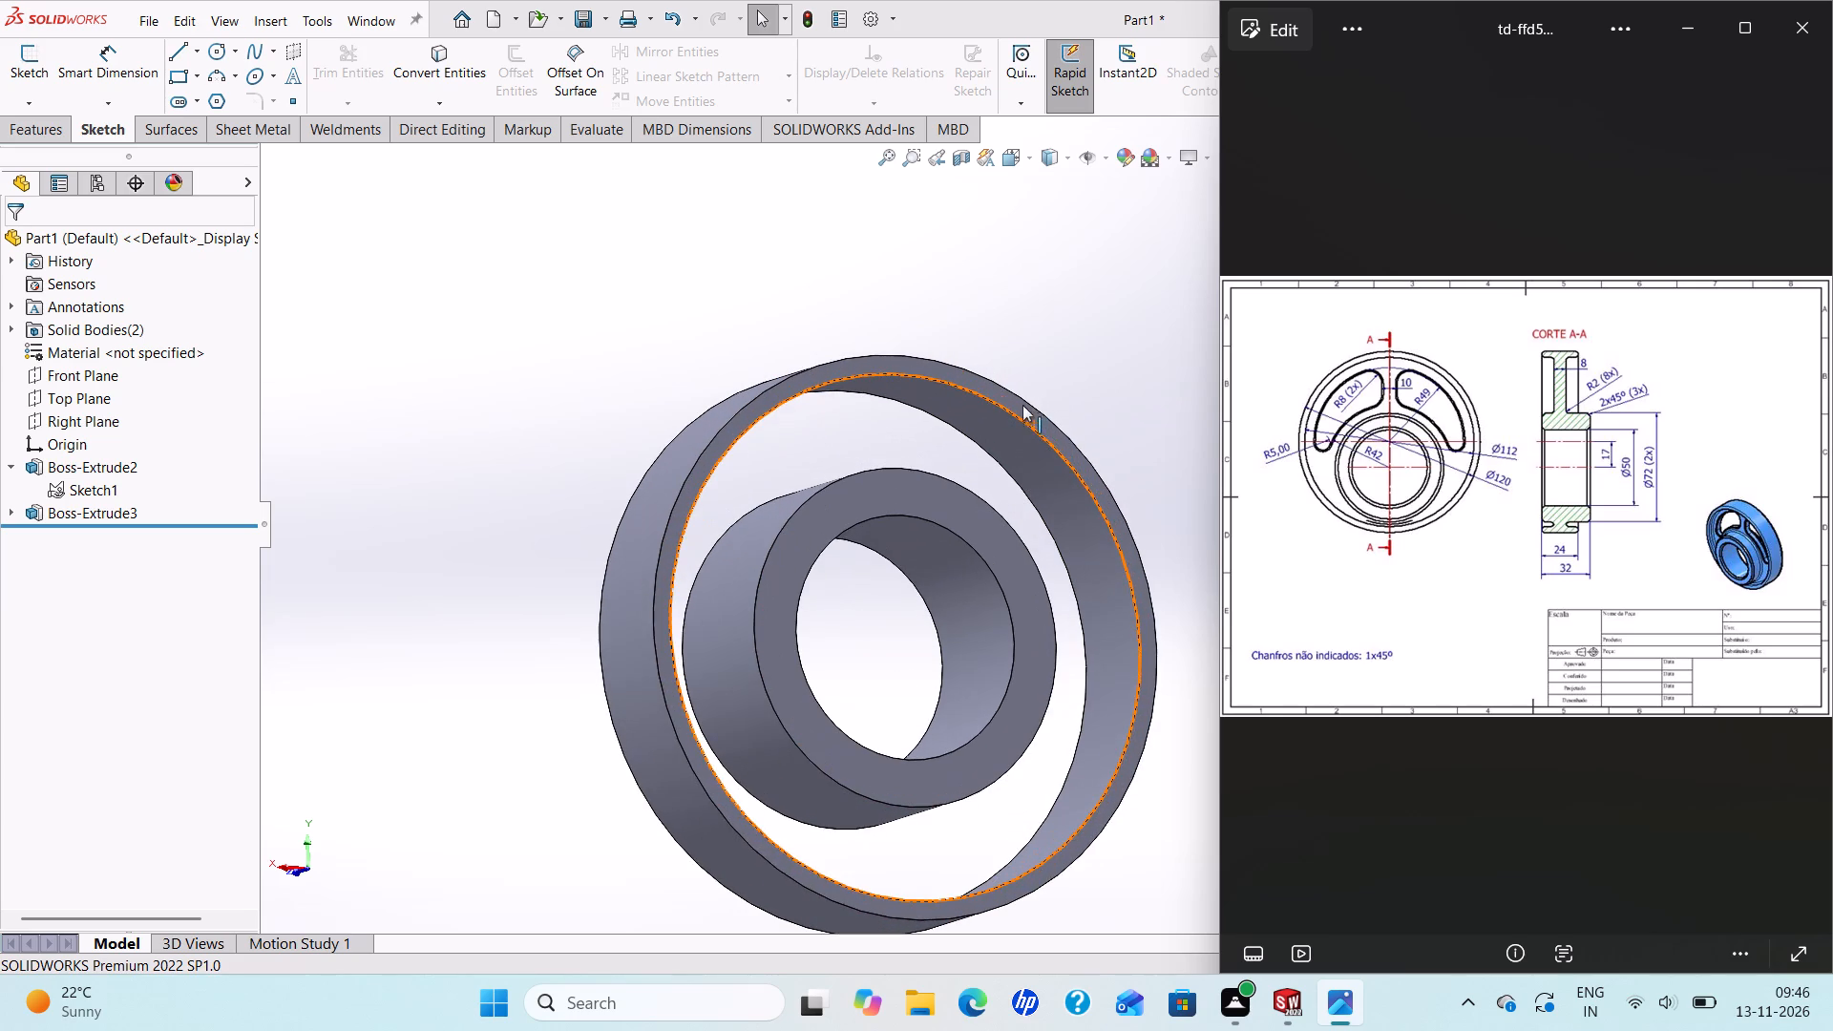
click(1005, 399)
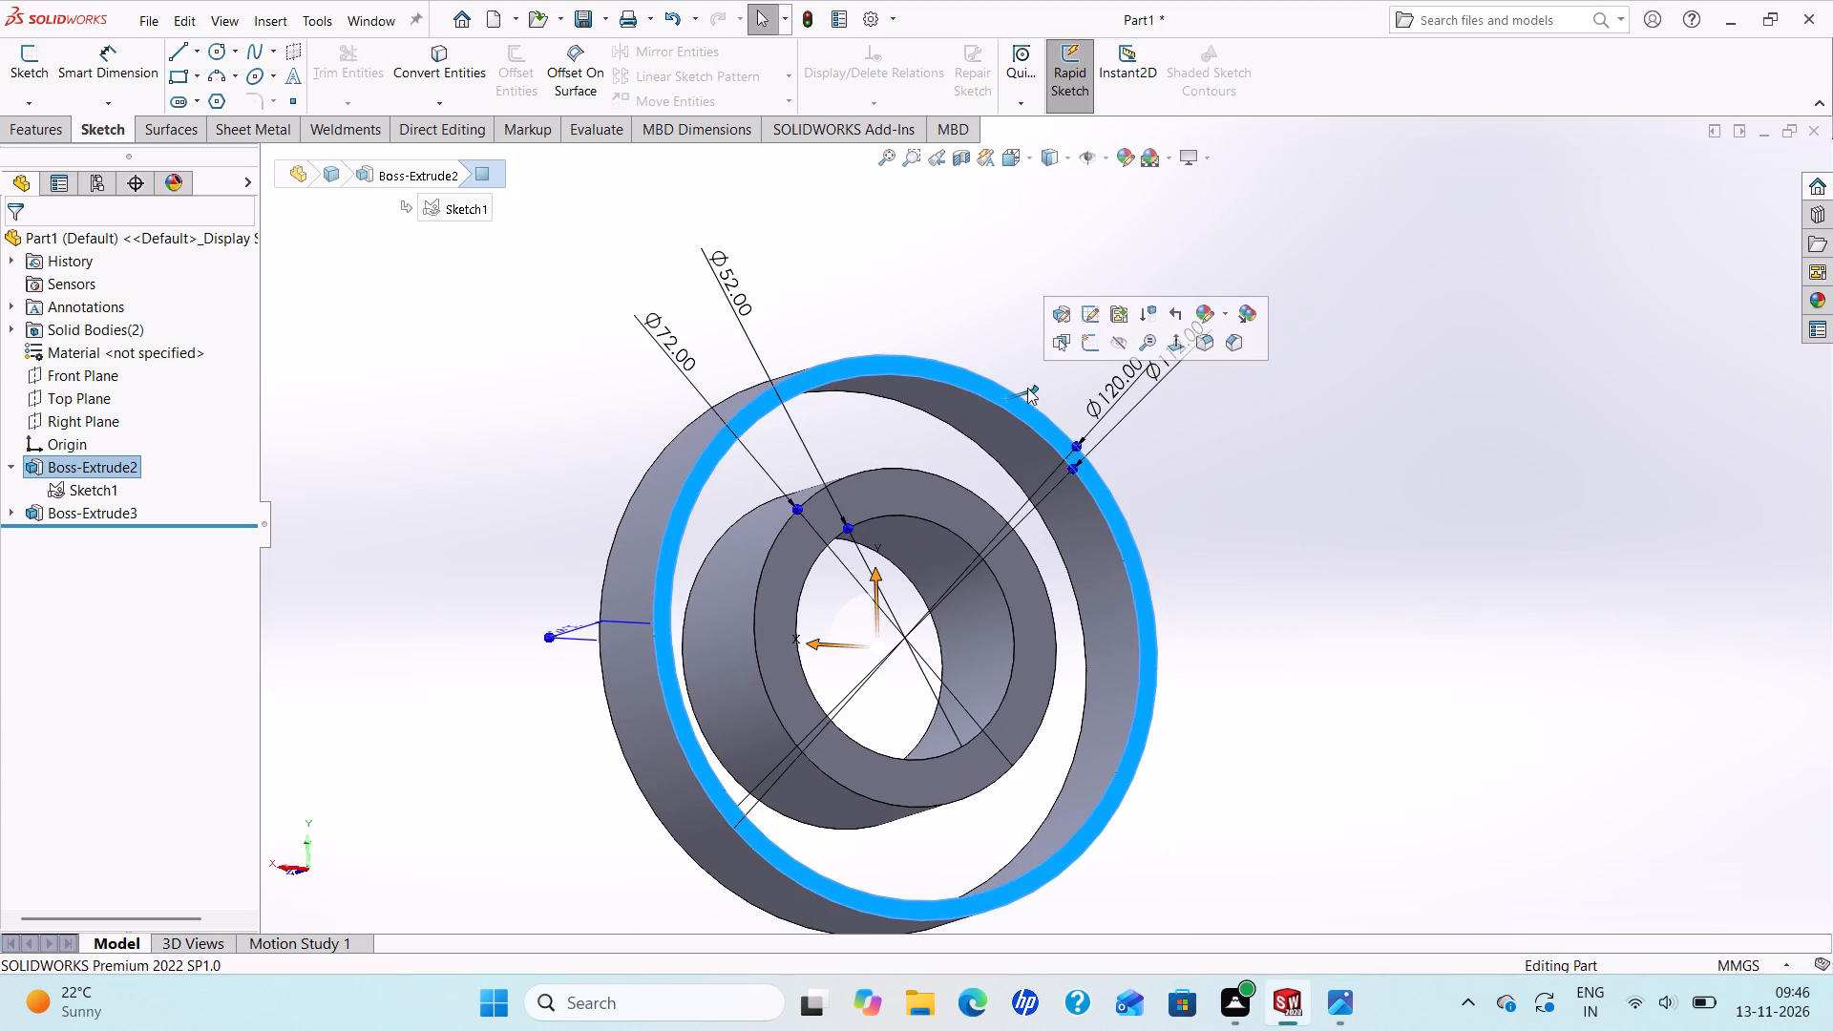
click(1087, 345)
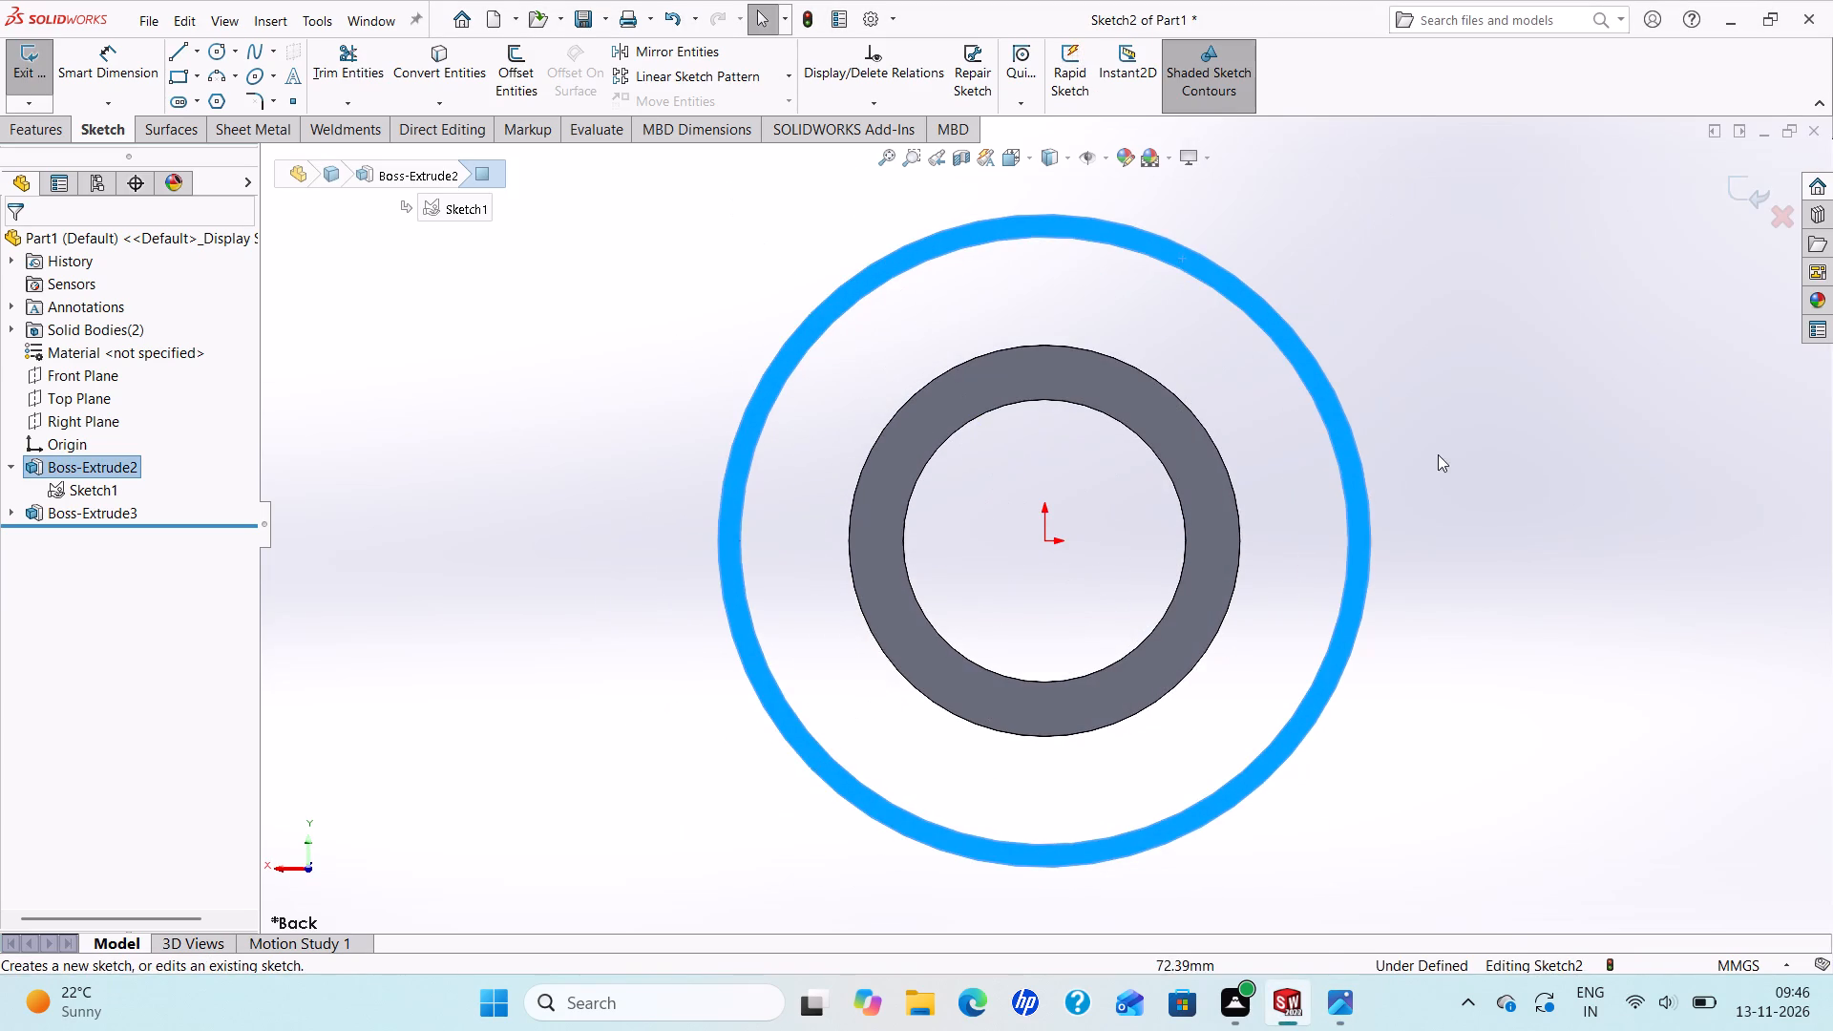
scroll(1410, 454, up, 3)
scroll(1400, 479, down, 2)
scroll(1384, 488, up, 1)
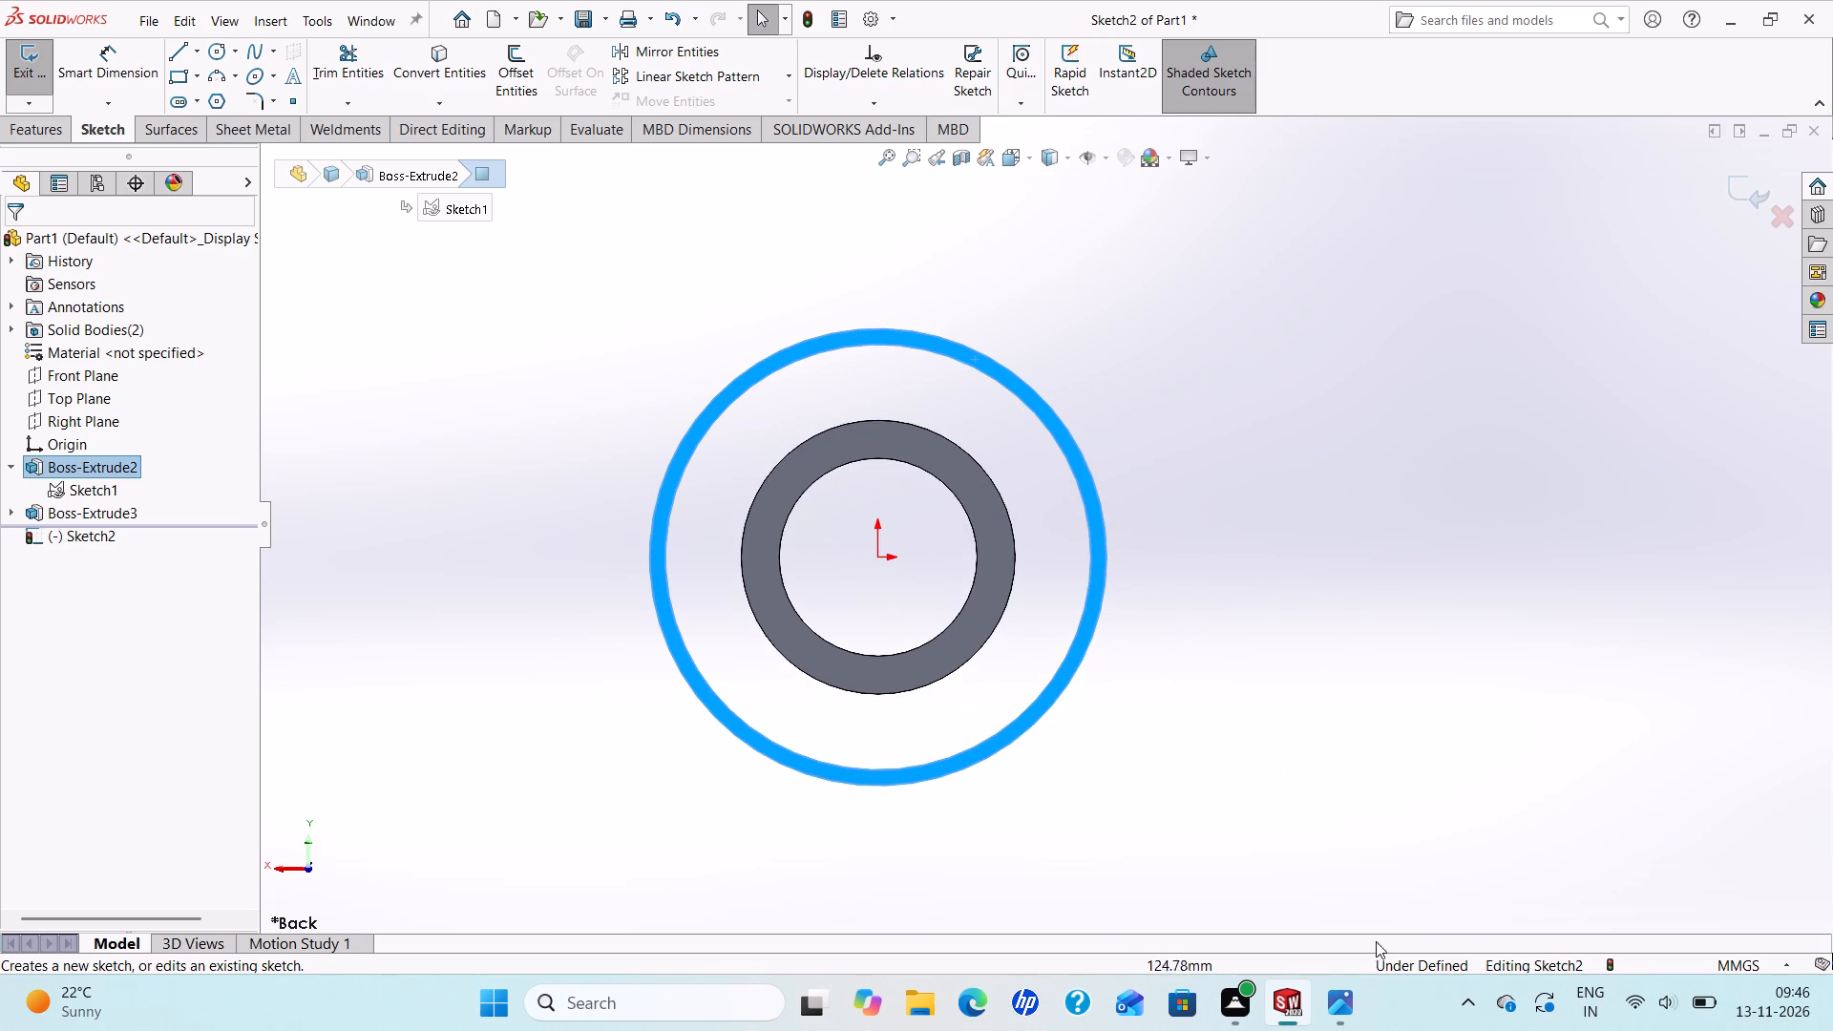
Check the reference drawing and draw a vertical centerline about 73 mm long from the origin up past the outer ring.
click(1321, 1001)
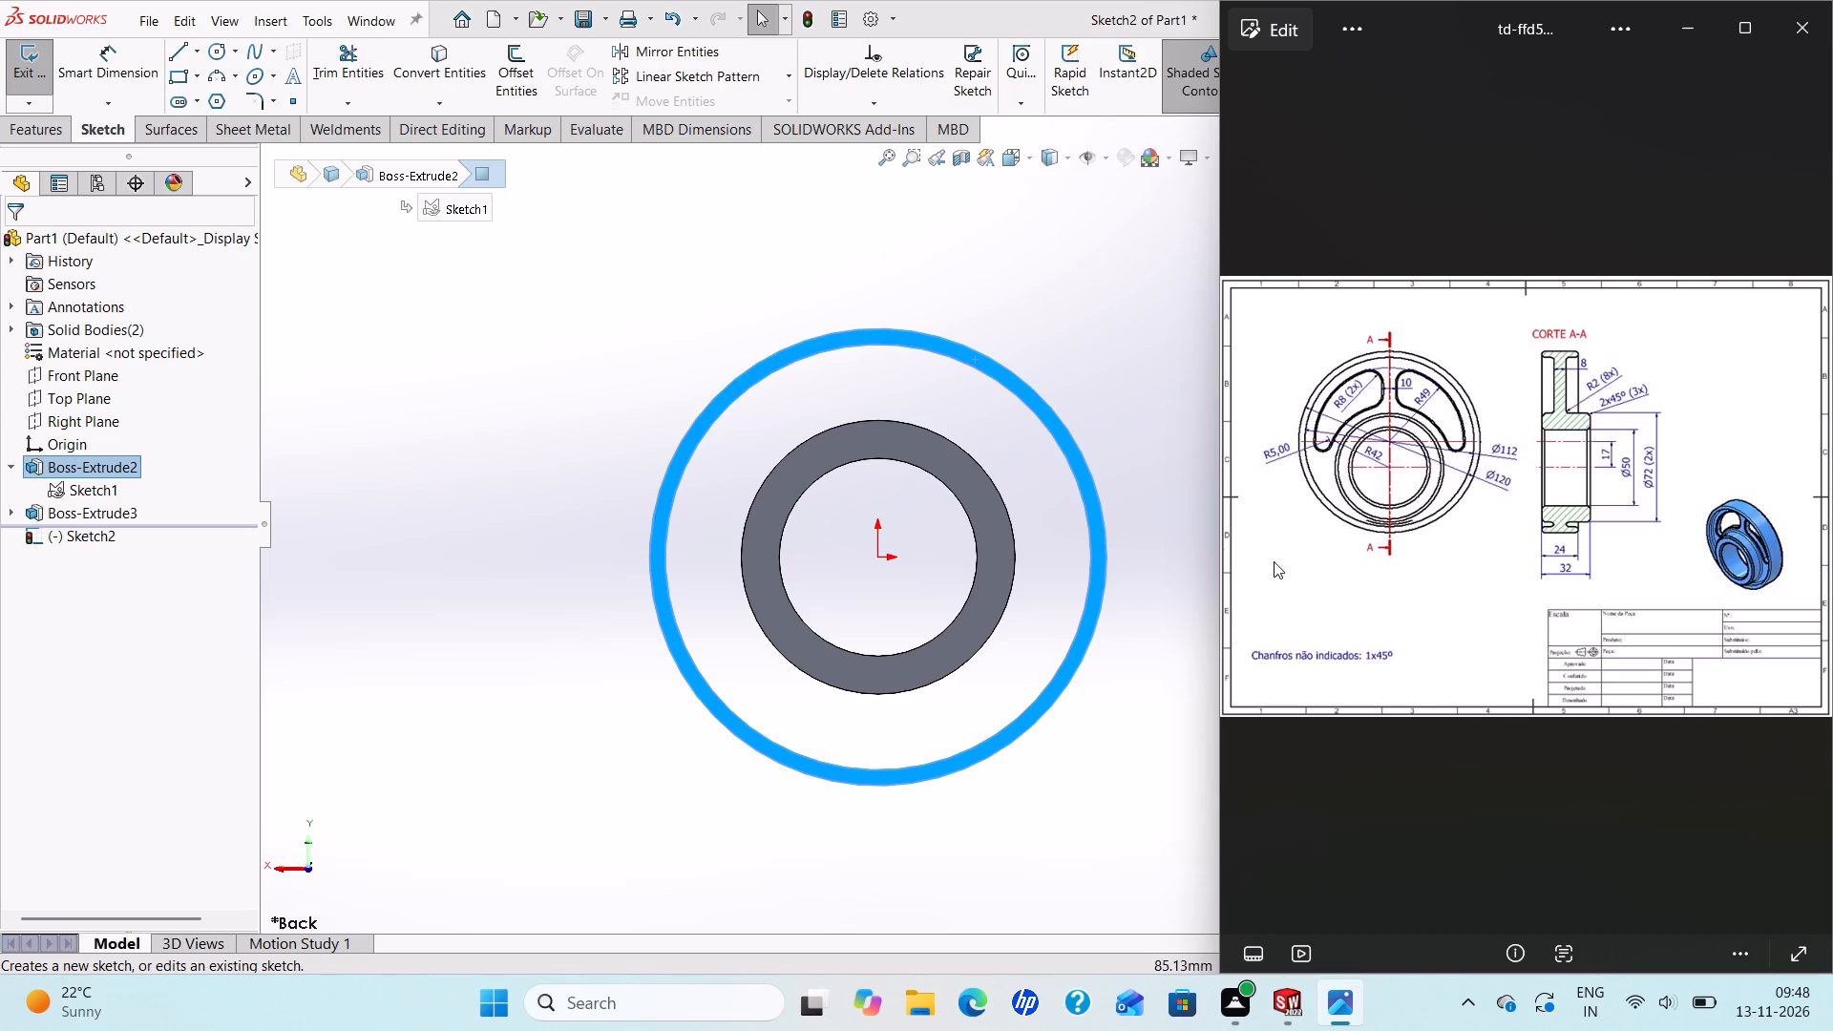
click(192, 58)
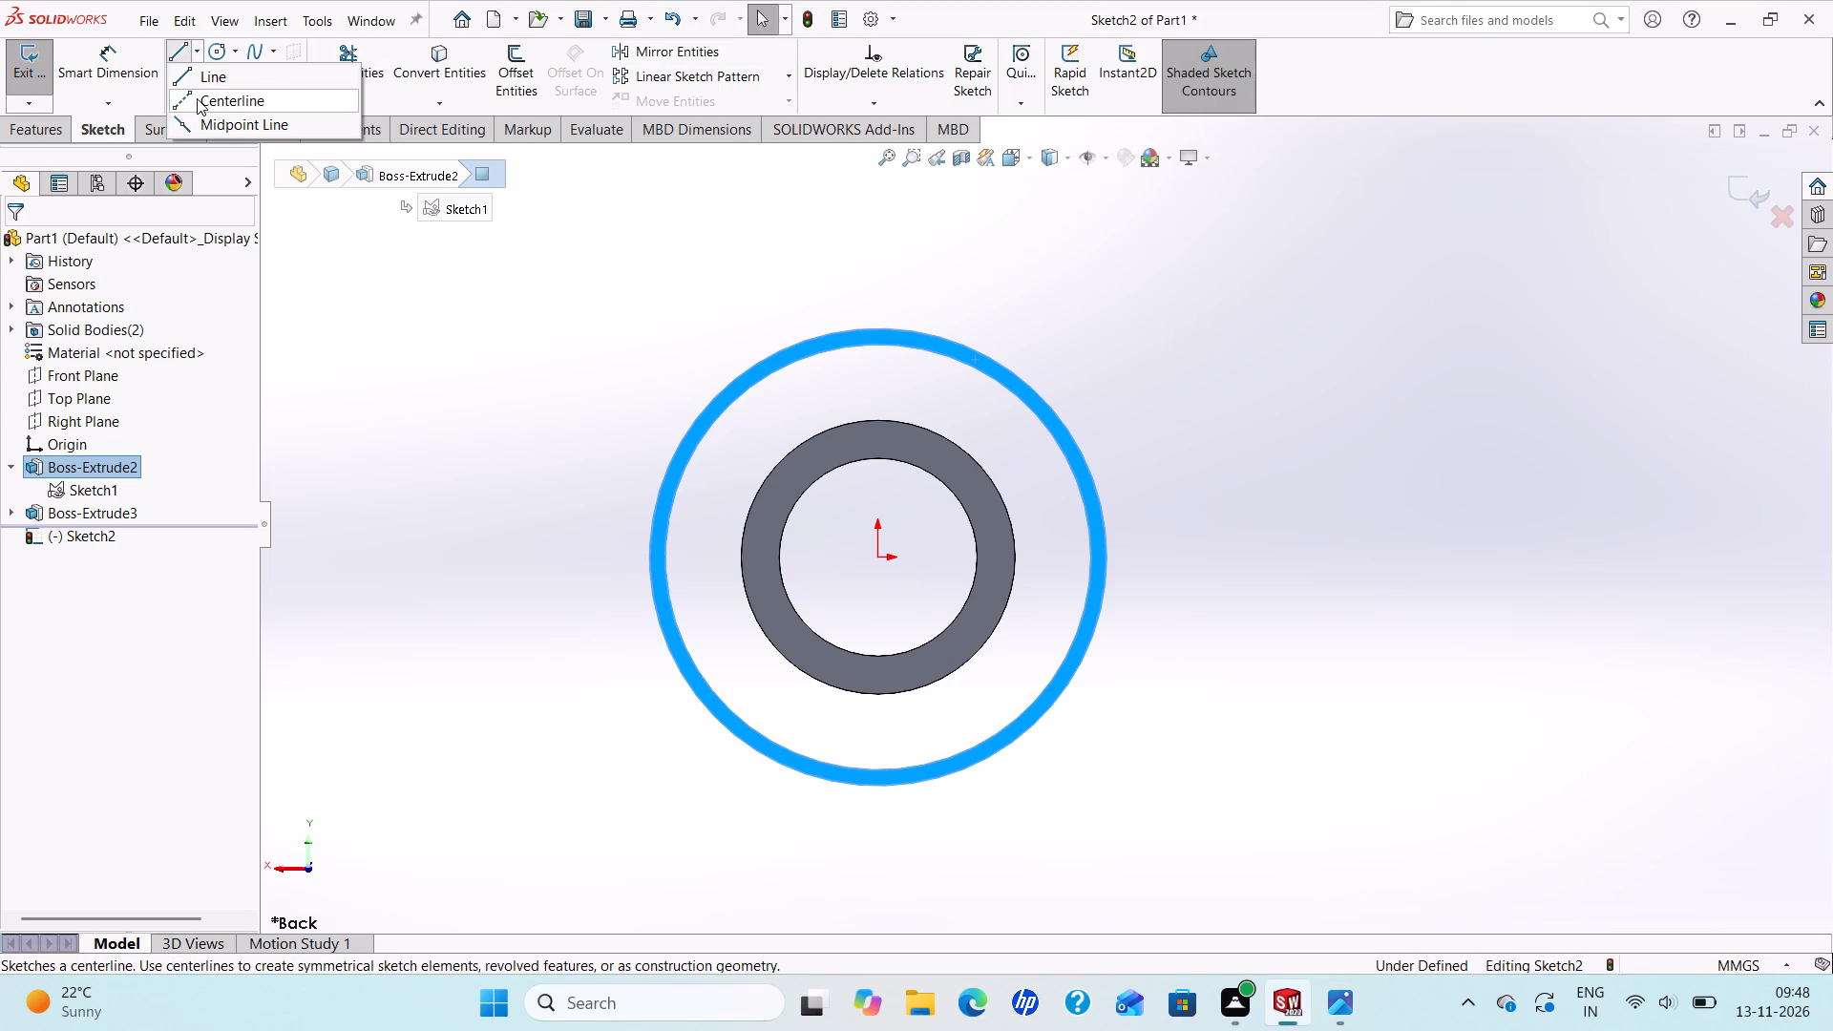
click(197, 98)
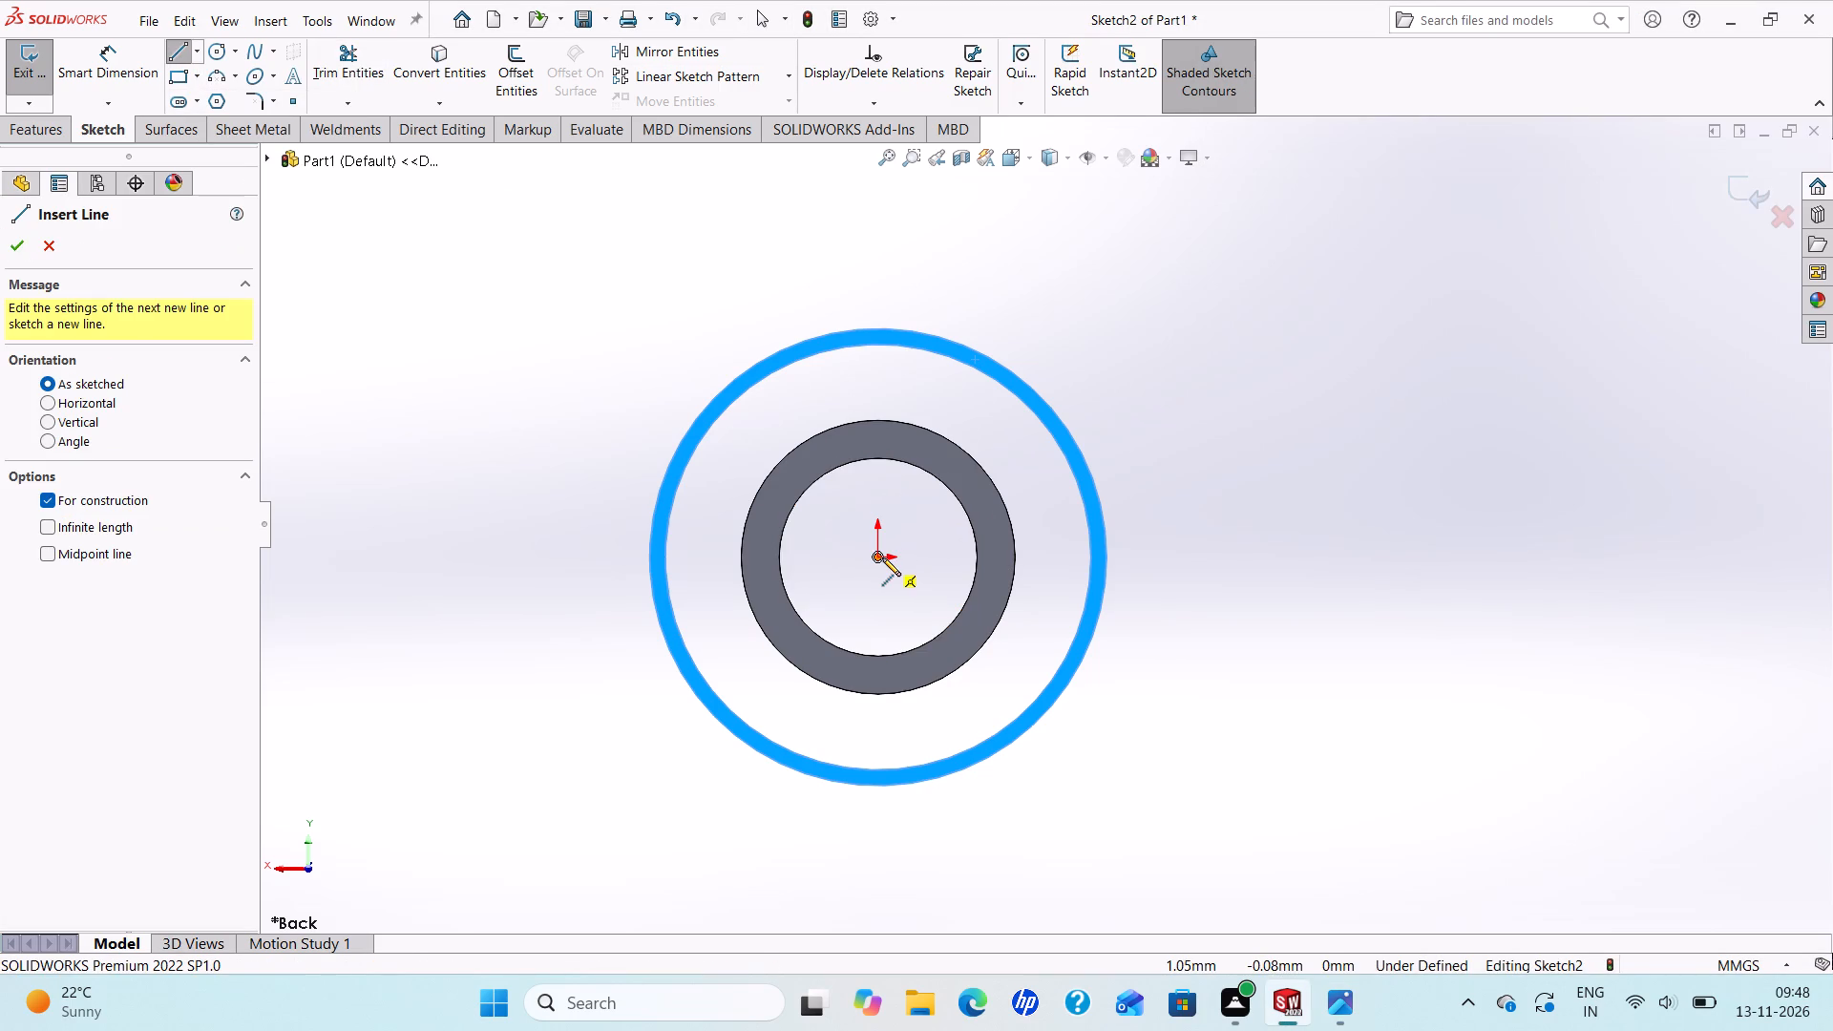
click(882, 558)
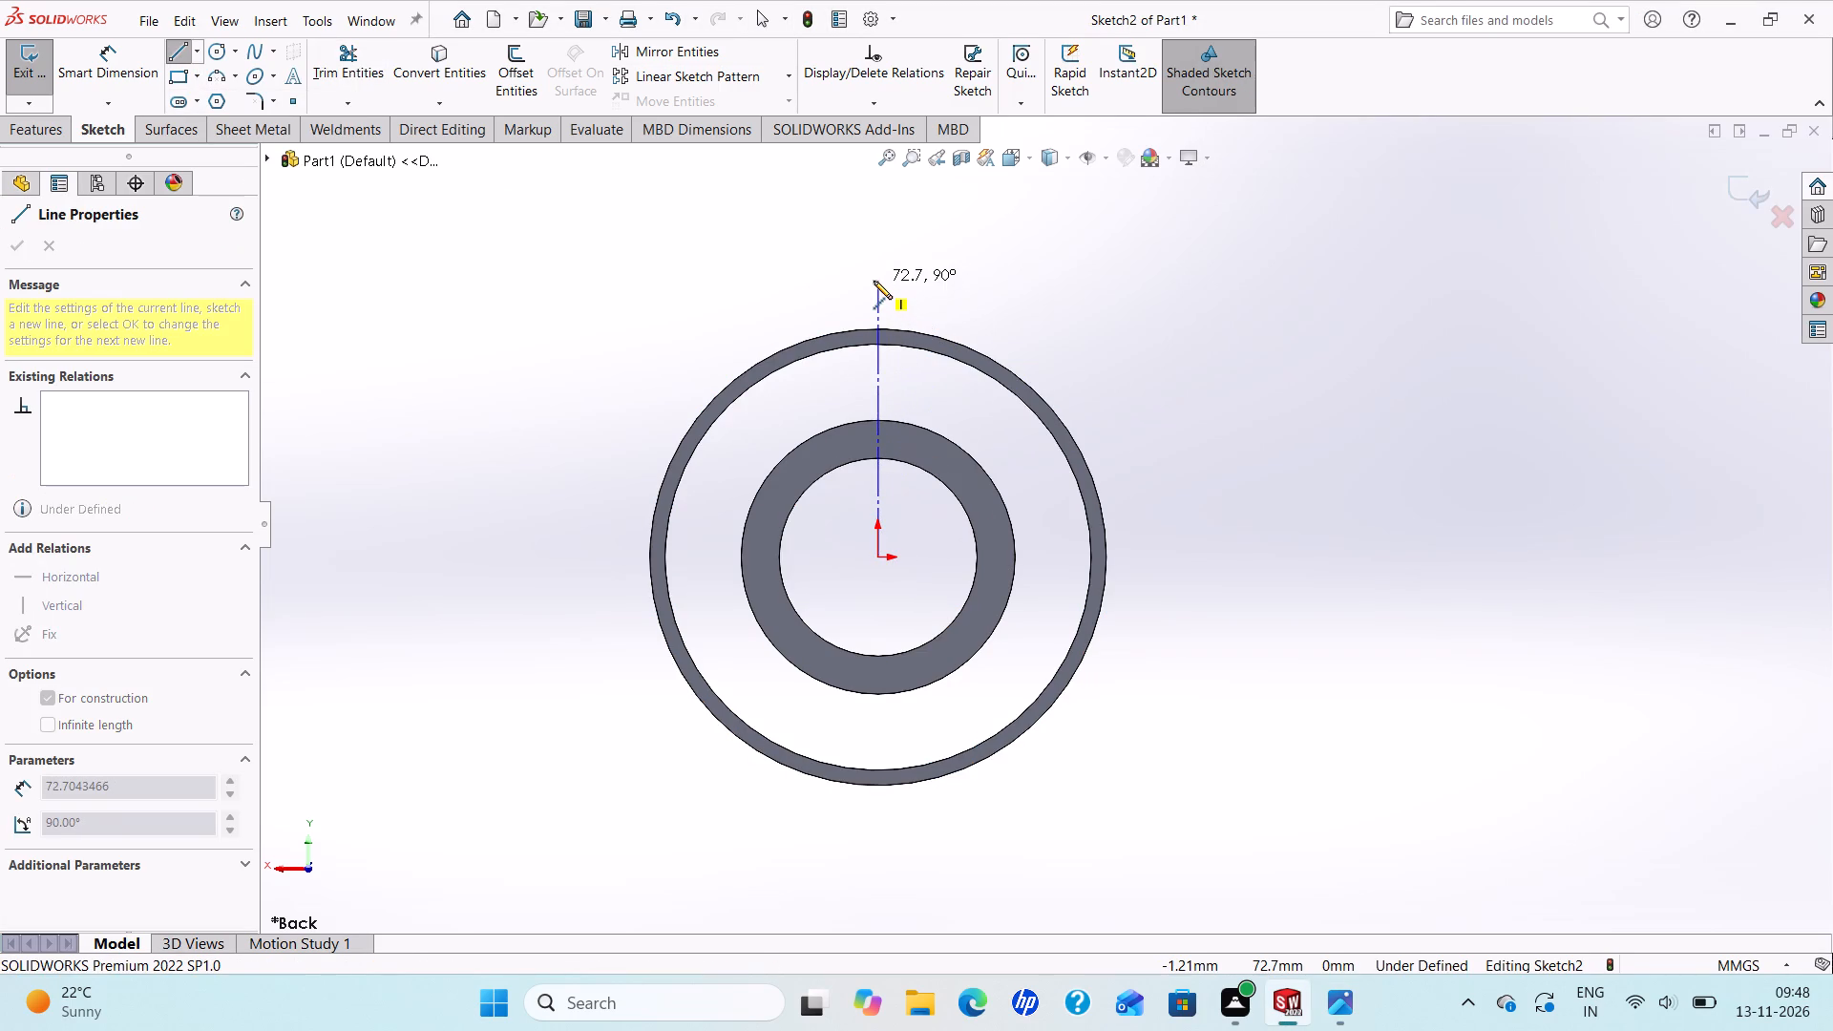
click(874, 280)
right_click(874, 280)
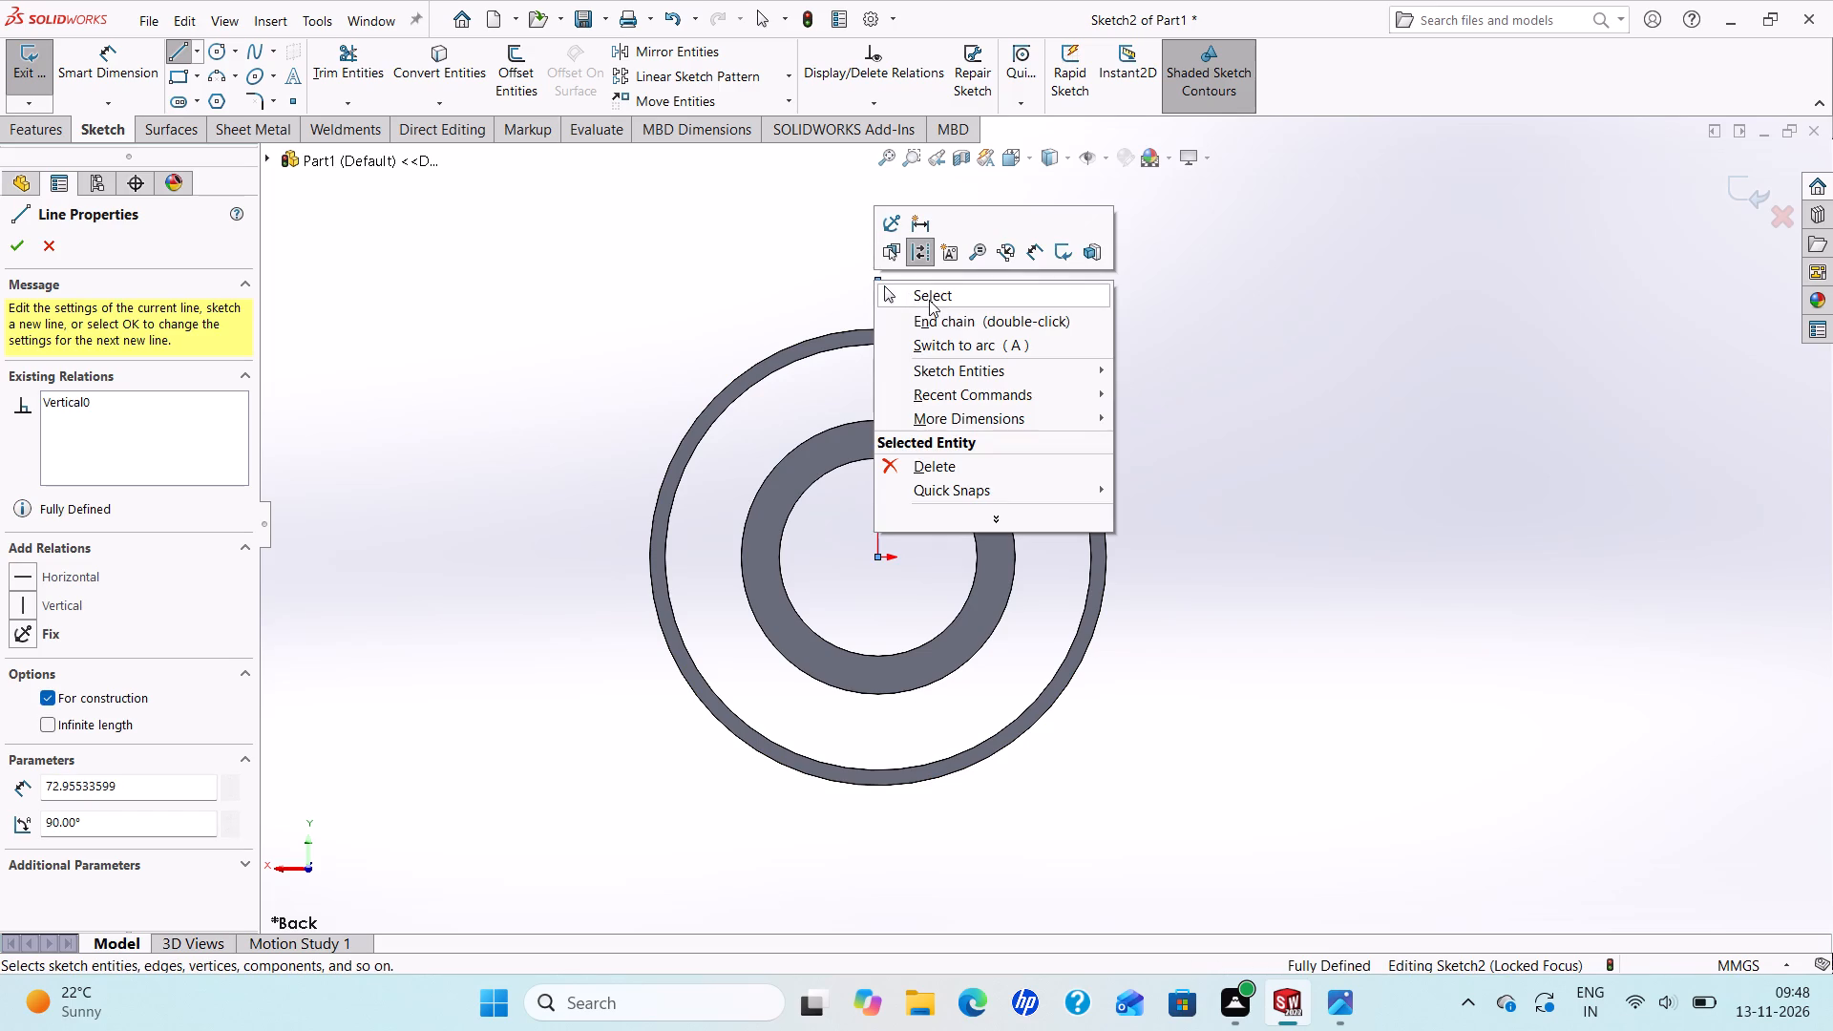
click(933, 288)
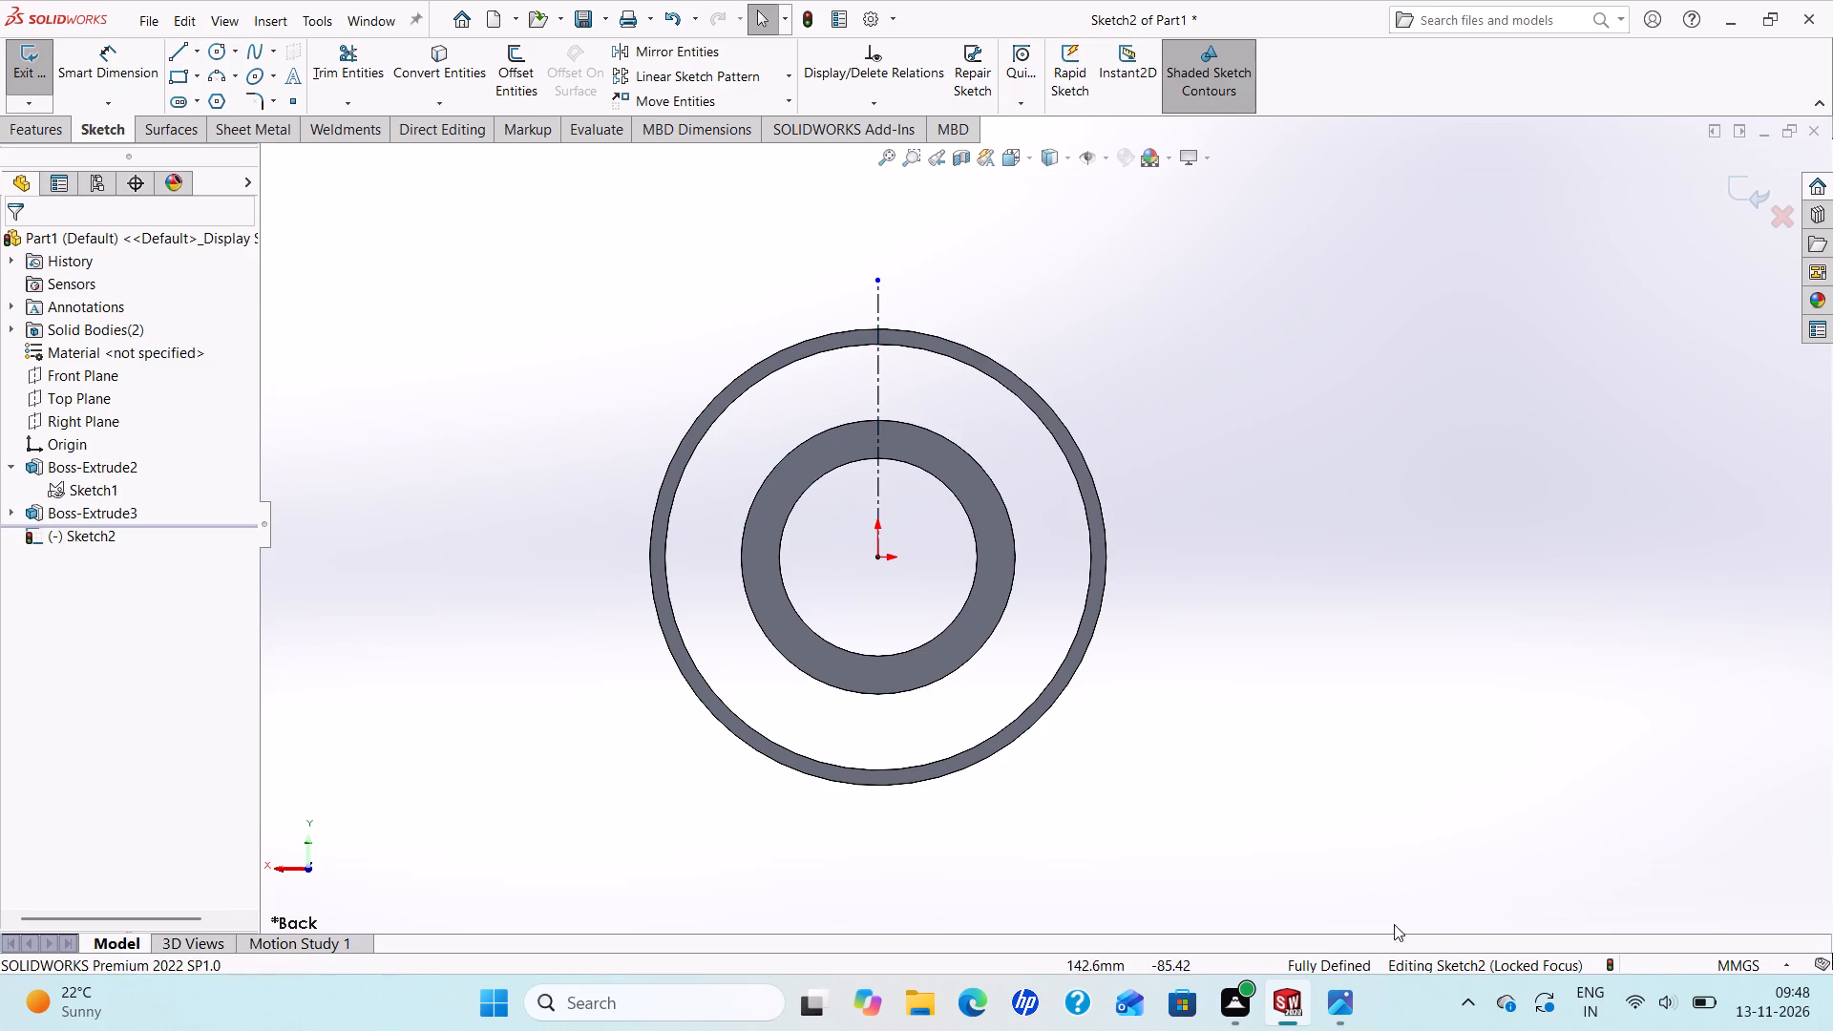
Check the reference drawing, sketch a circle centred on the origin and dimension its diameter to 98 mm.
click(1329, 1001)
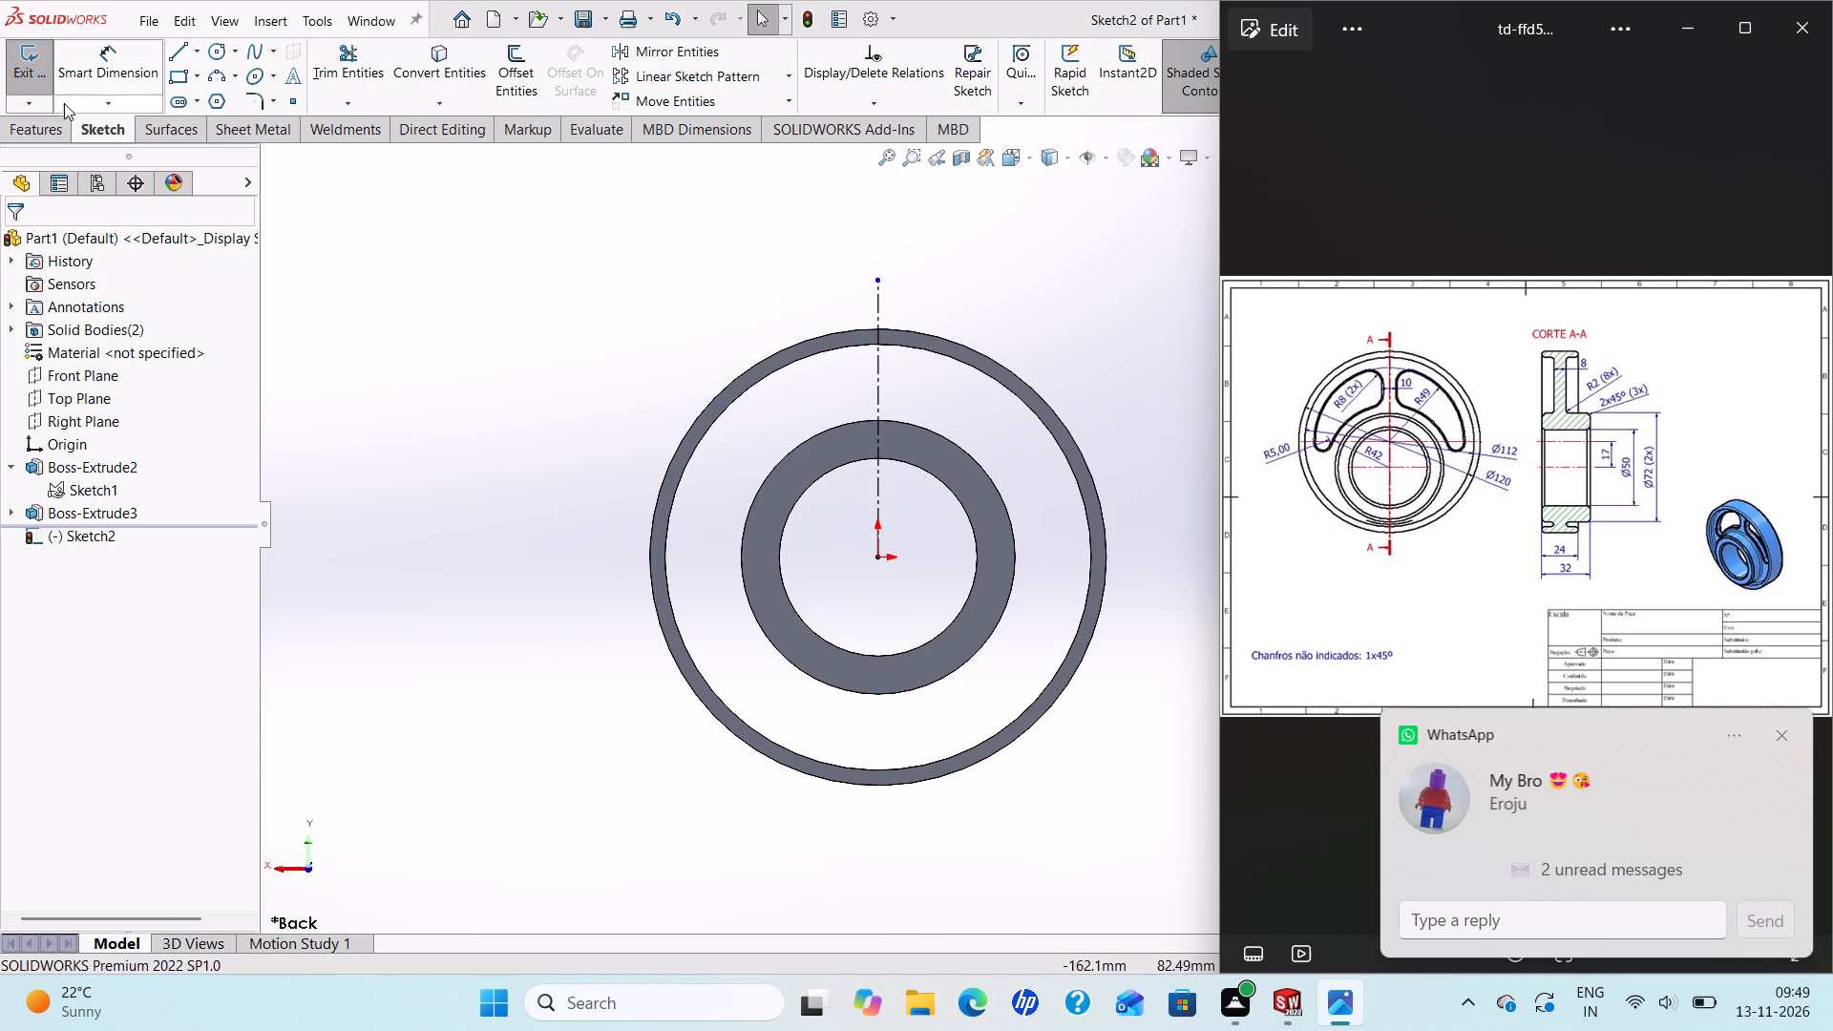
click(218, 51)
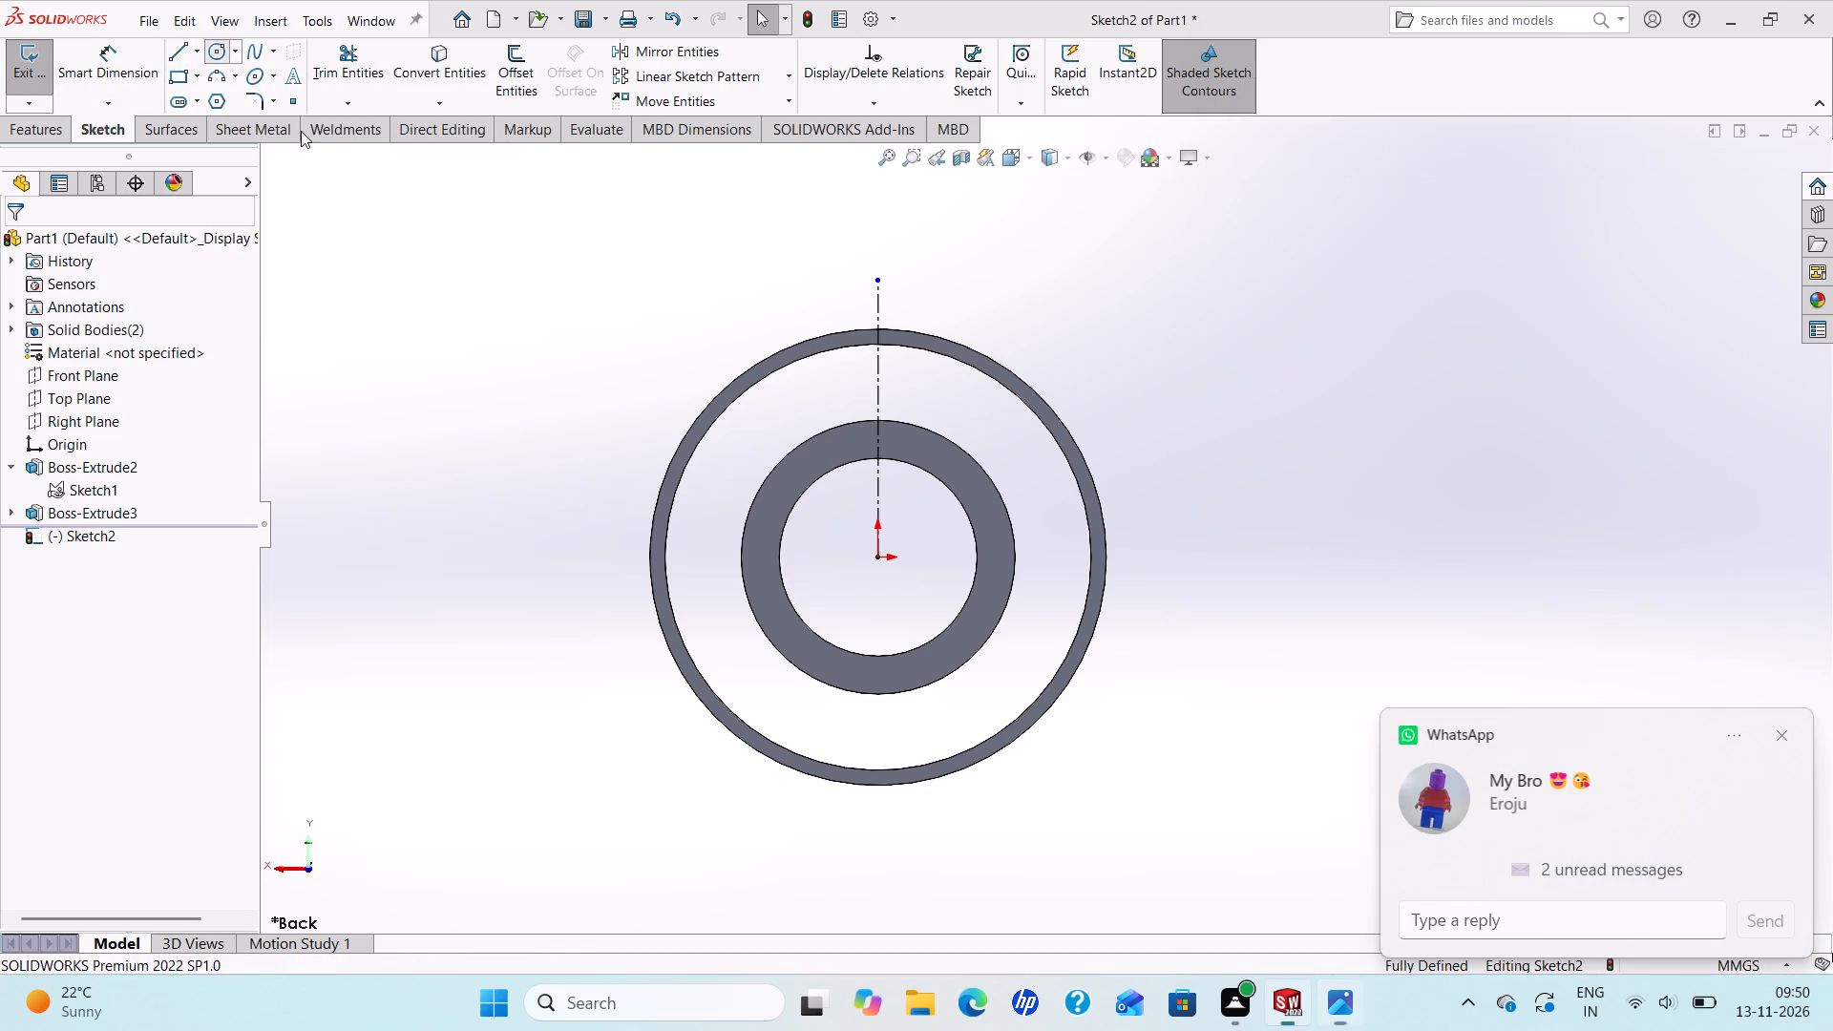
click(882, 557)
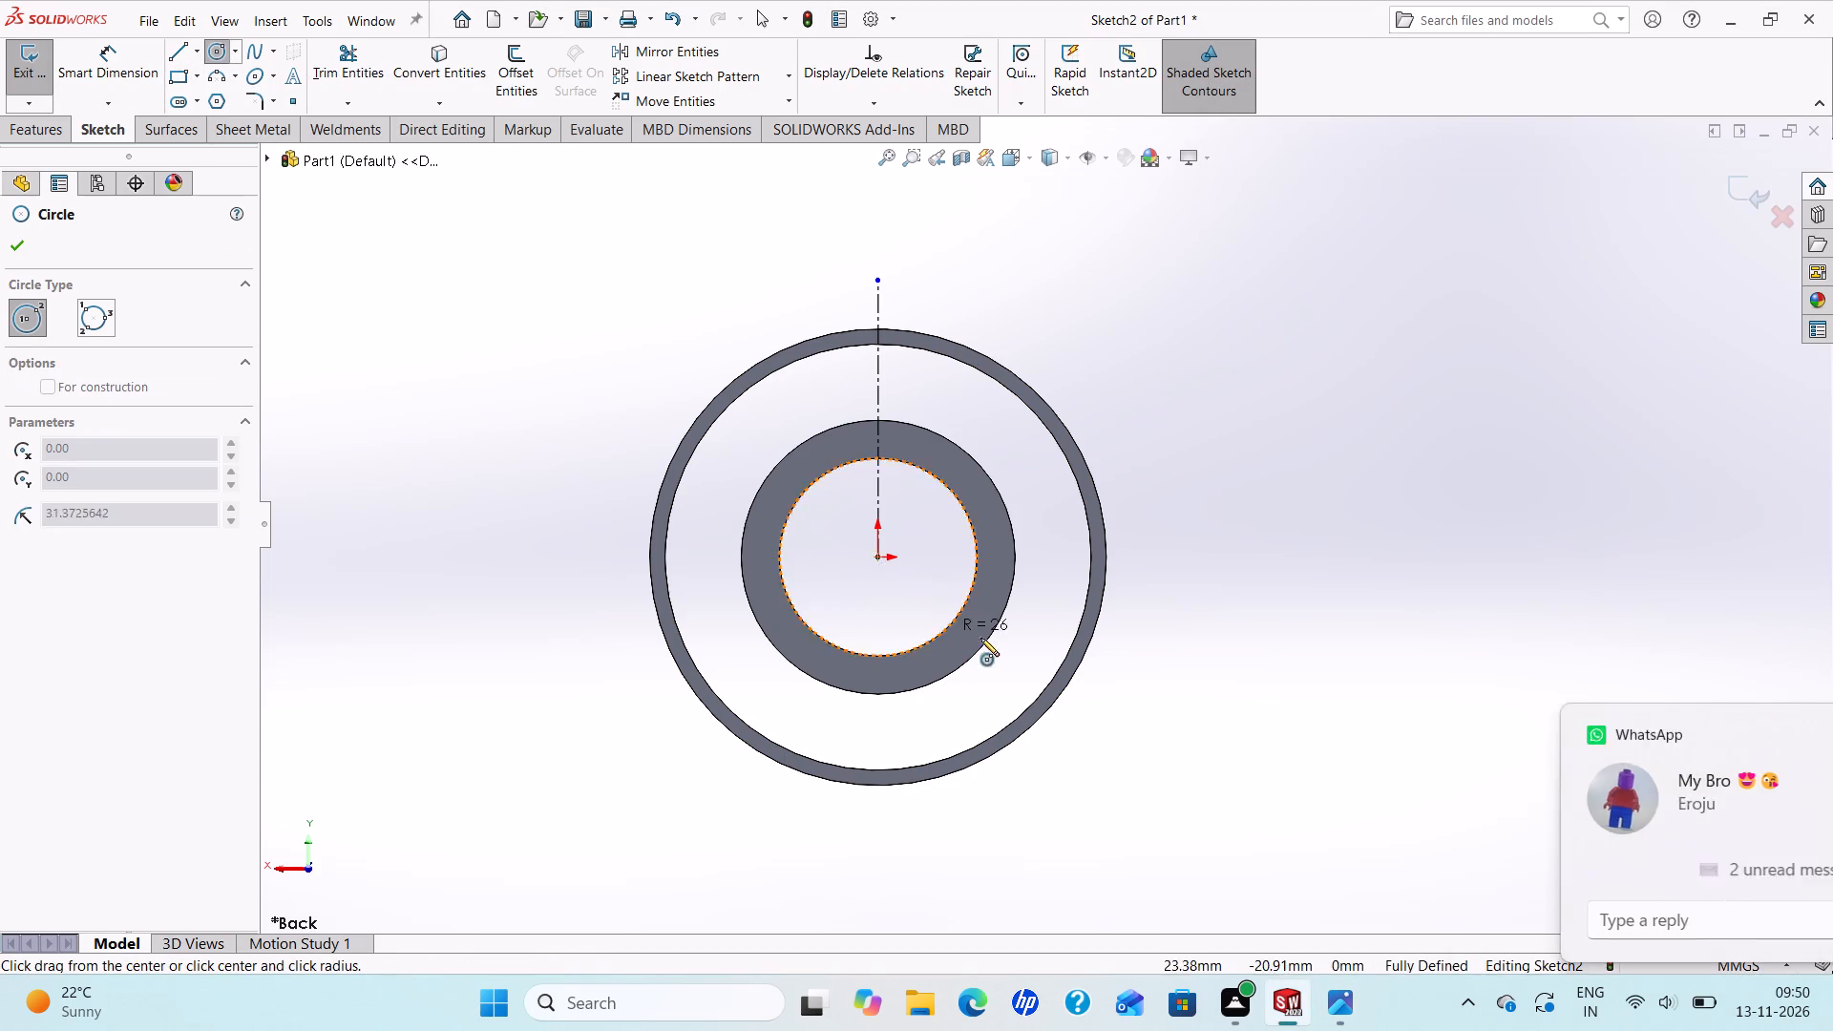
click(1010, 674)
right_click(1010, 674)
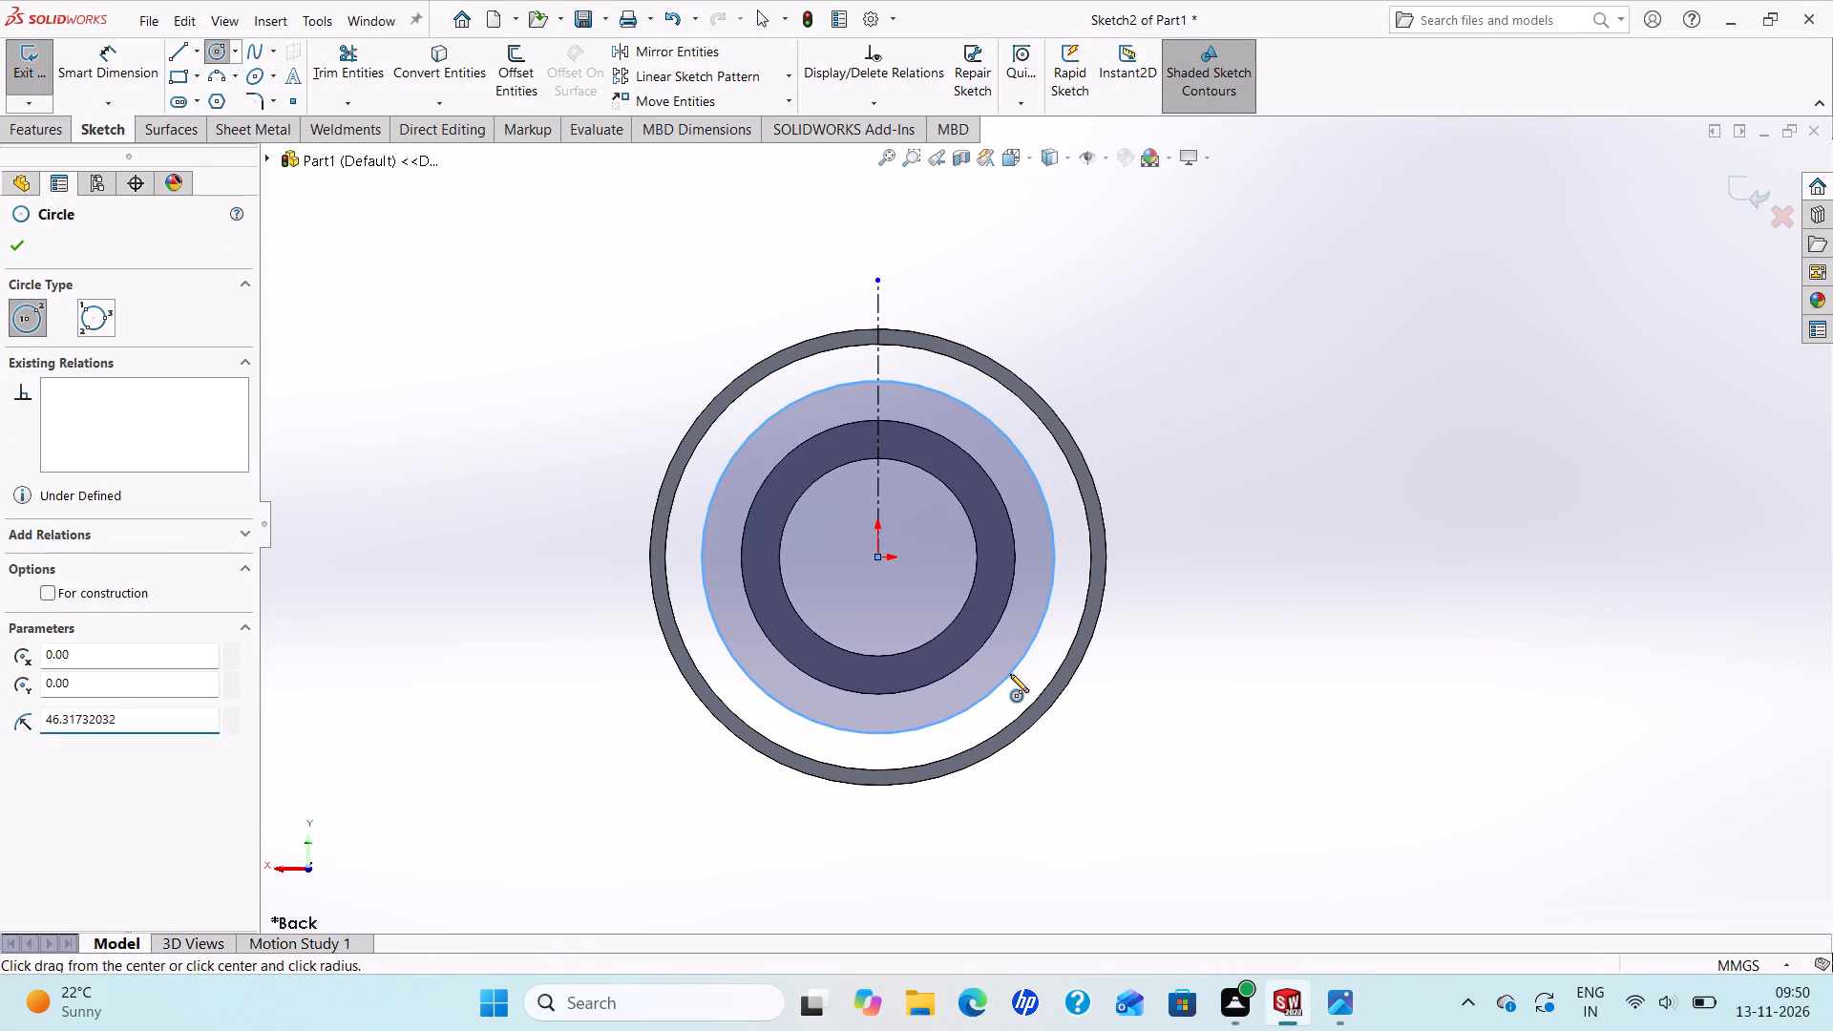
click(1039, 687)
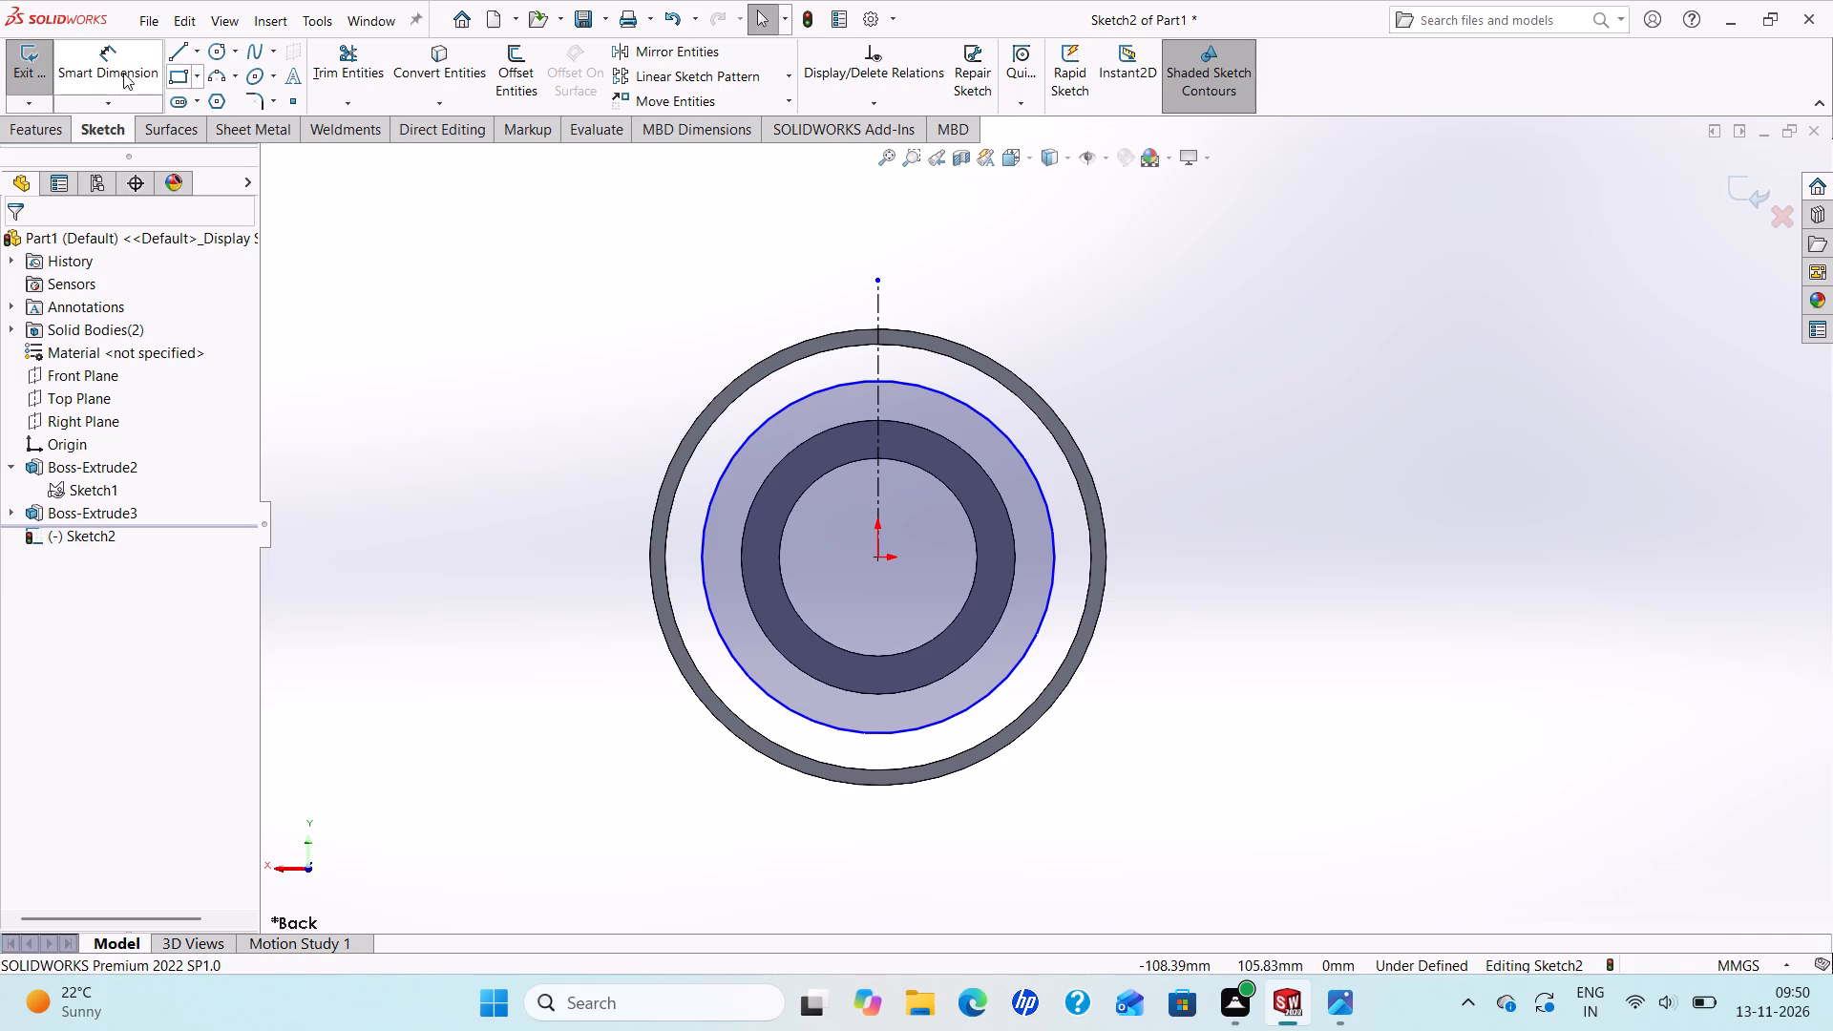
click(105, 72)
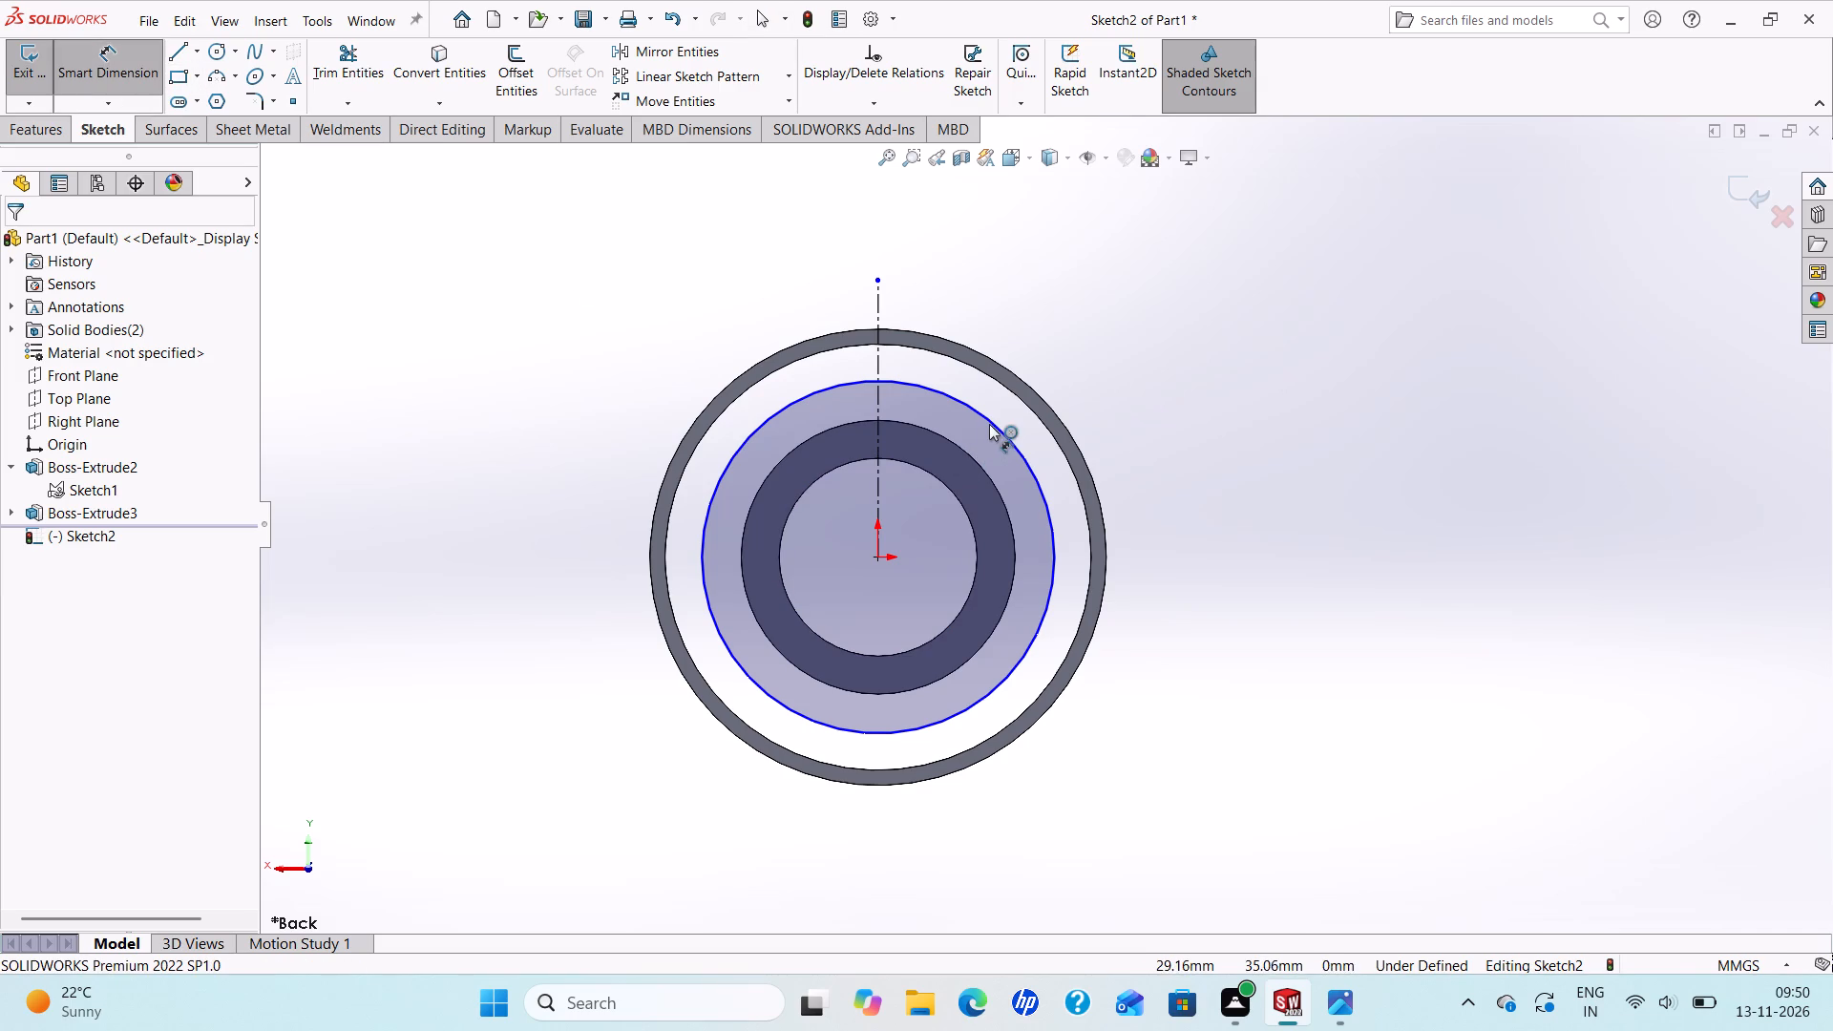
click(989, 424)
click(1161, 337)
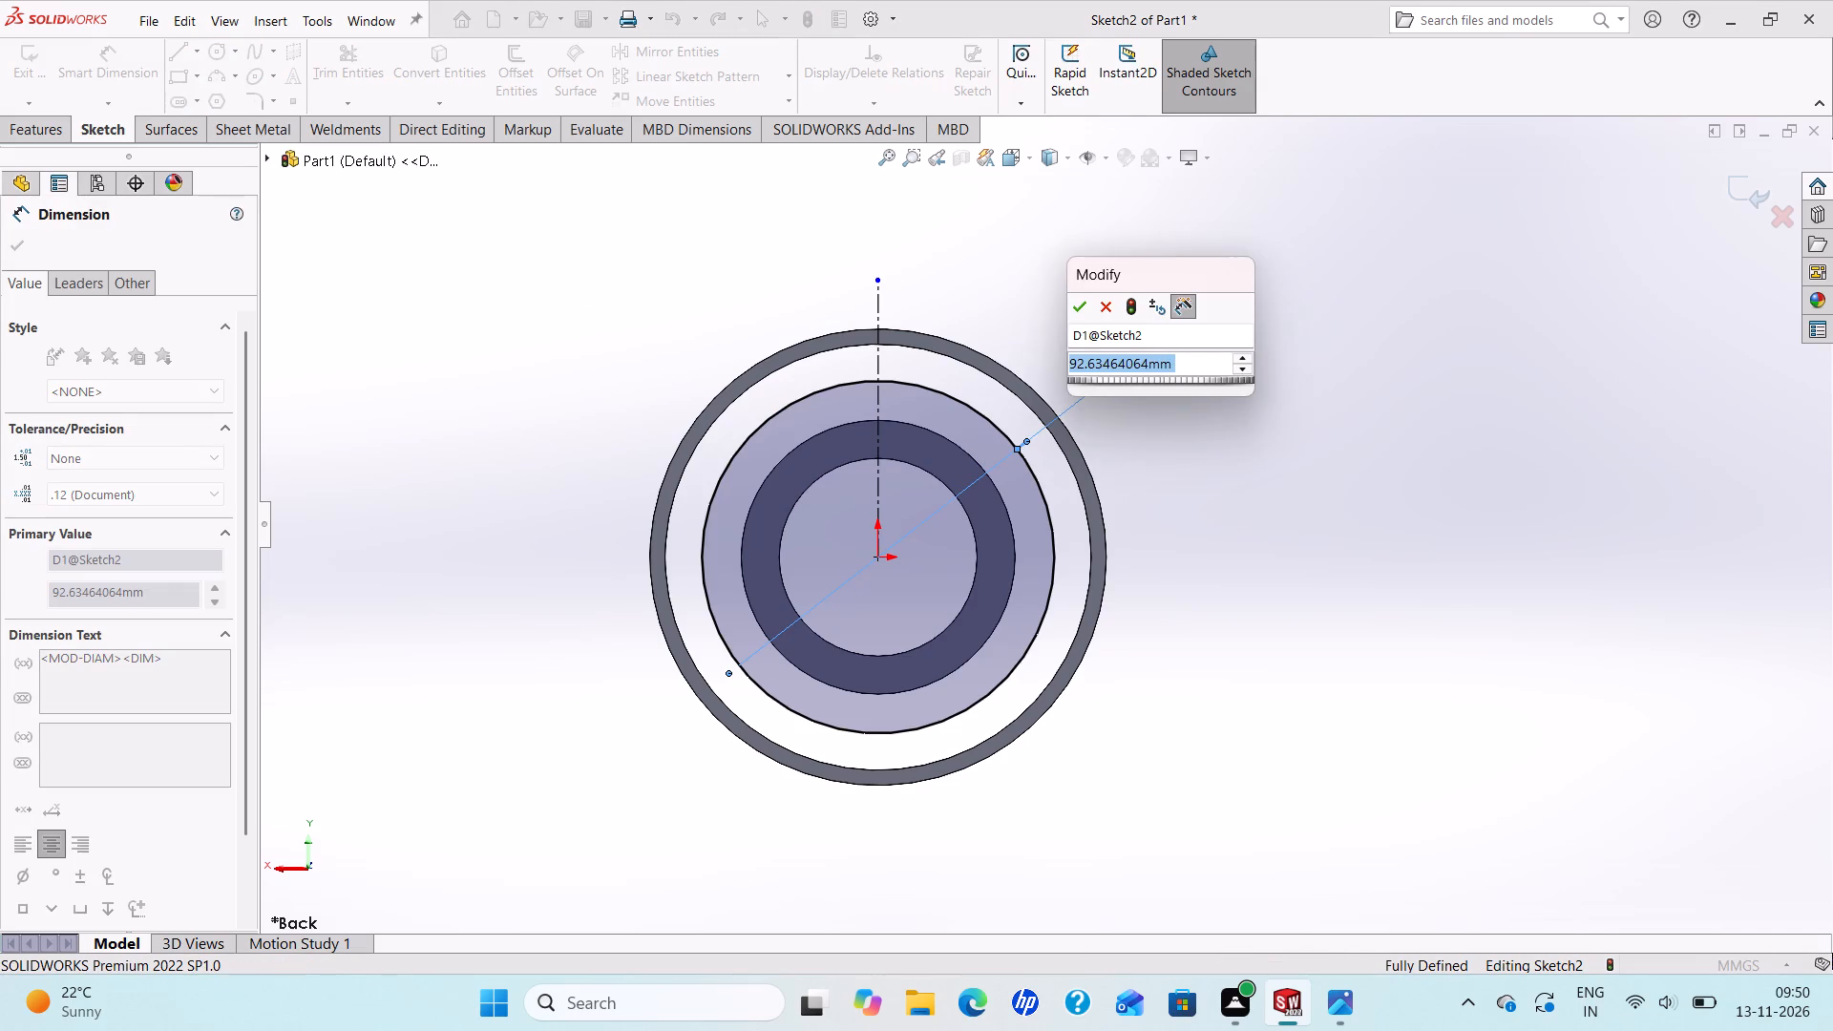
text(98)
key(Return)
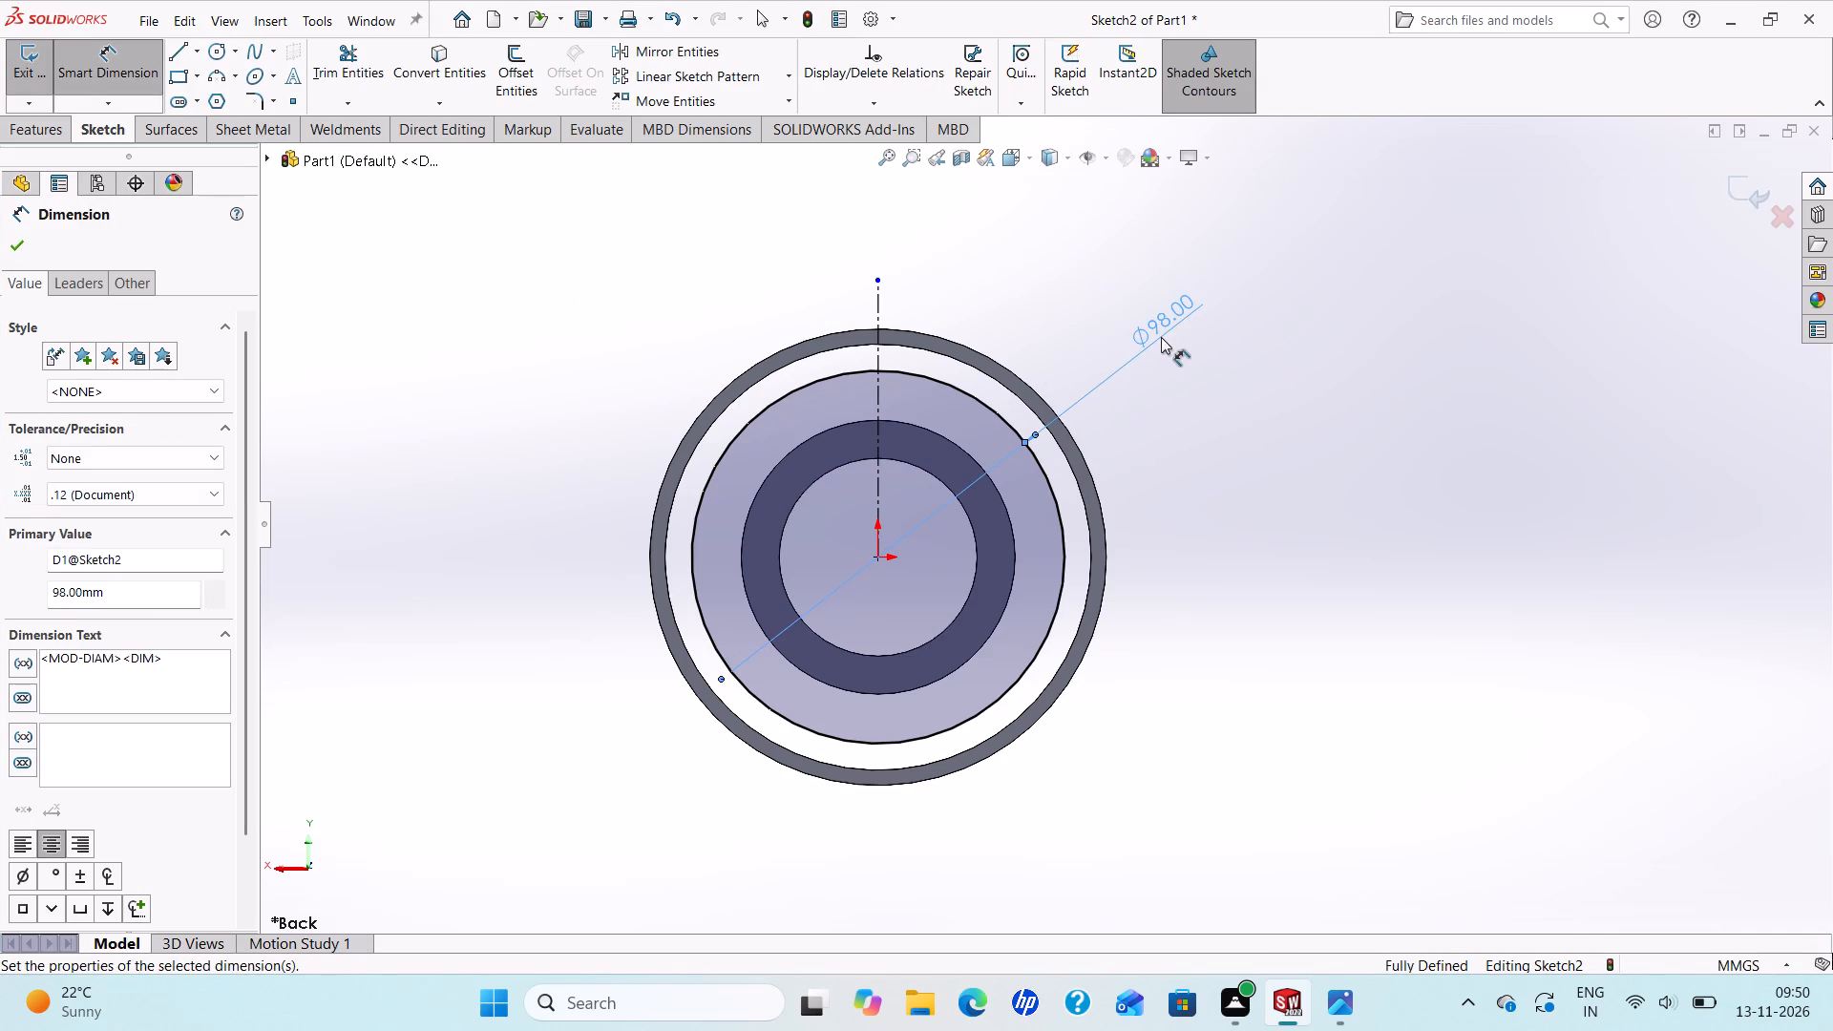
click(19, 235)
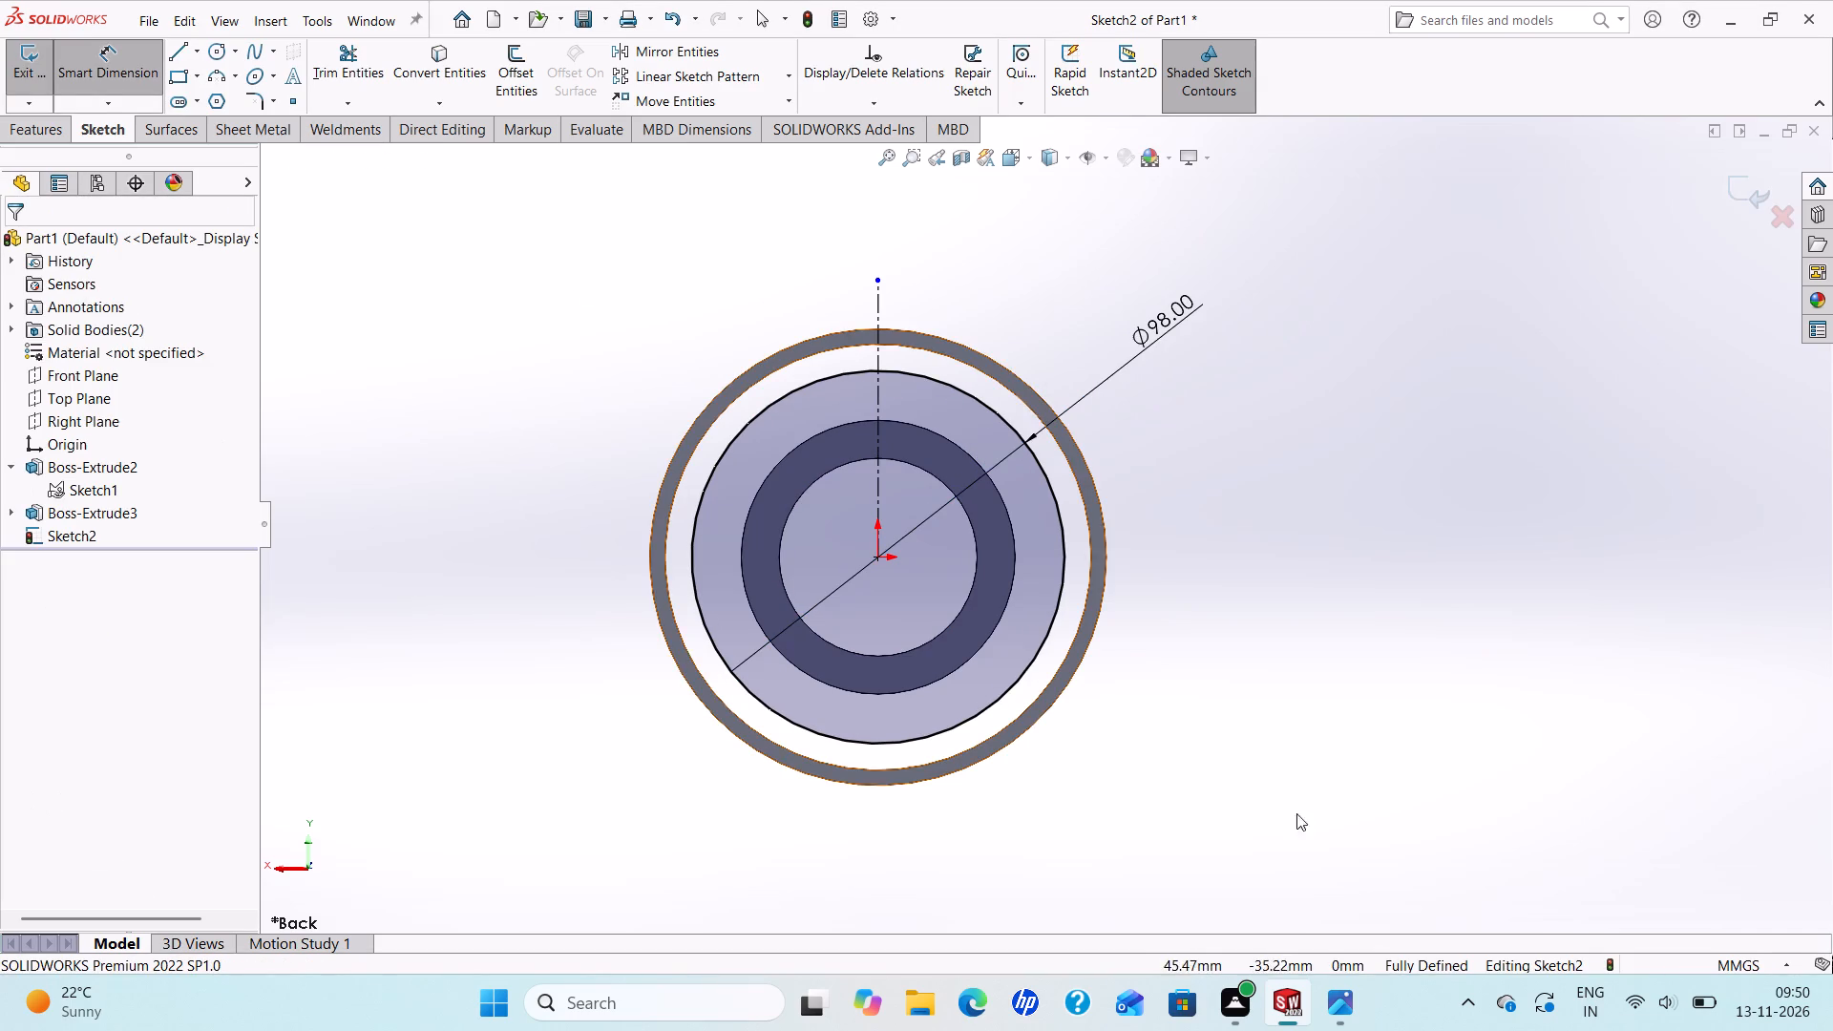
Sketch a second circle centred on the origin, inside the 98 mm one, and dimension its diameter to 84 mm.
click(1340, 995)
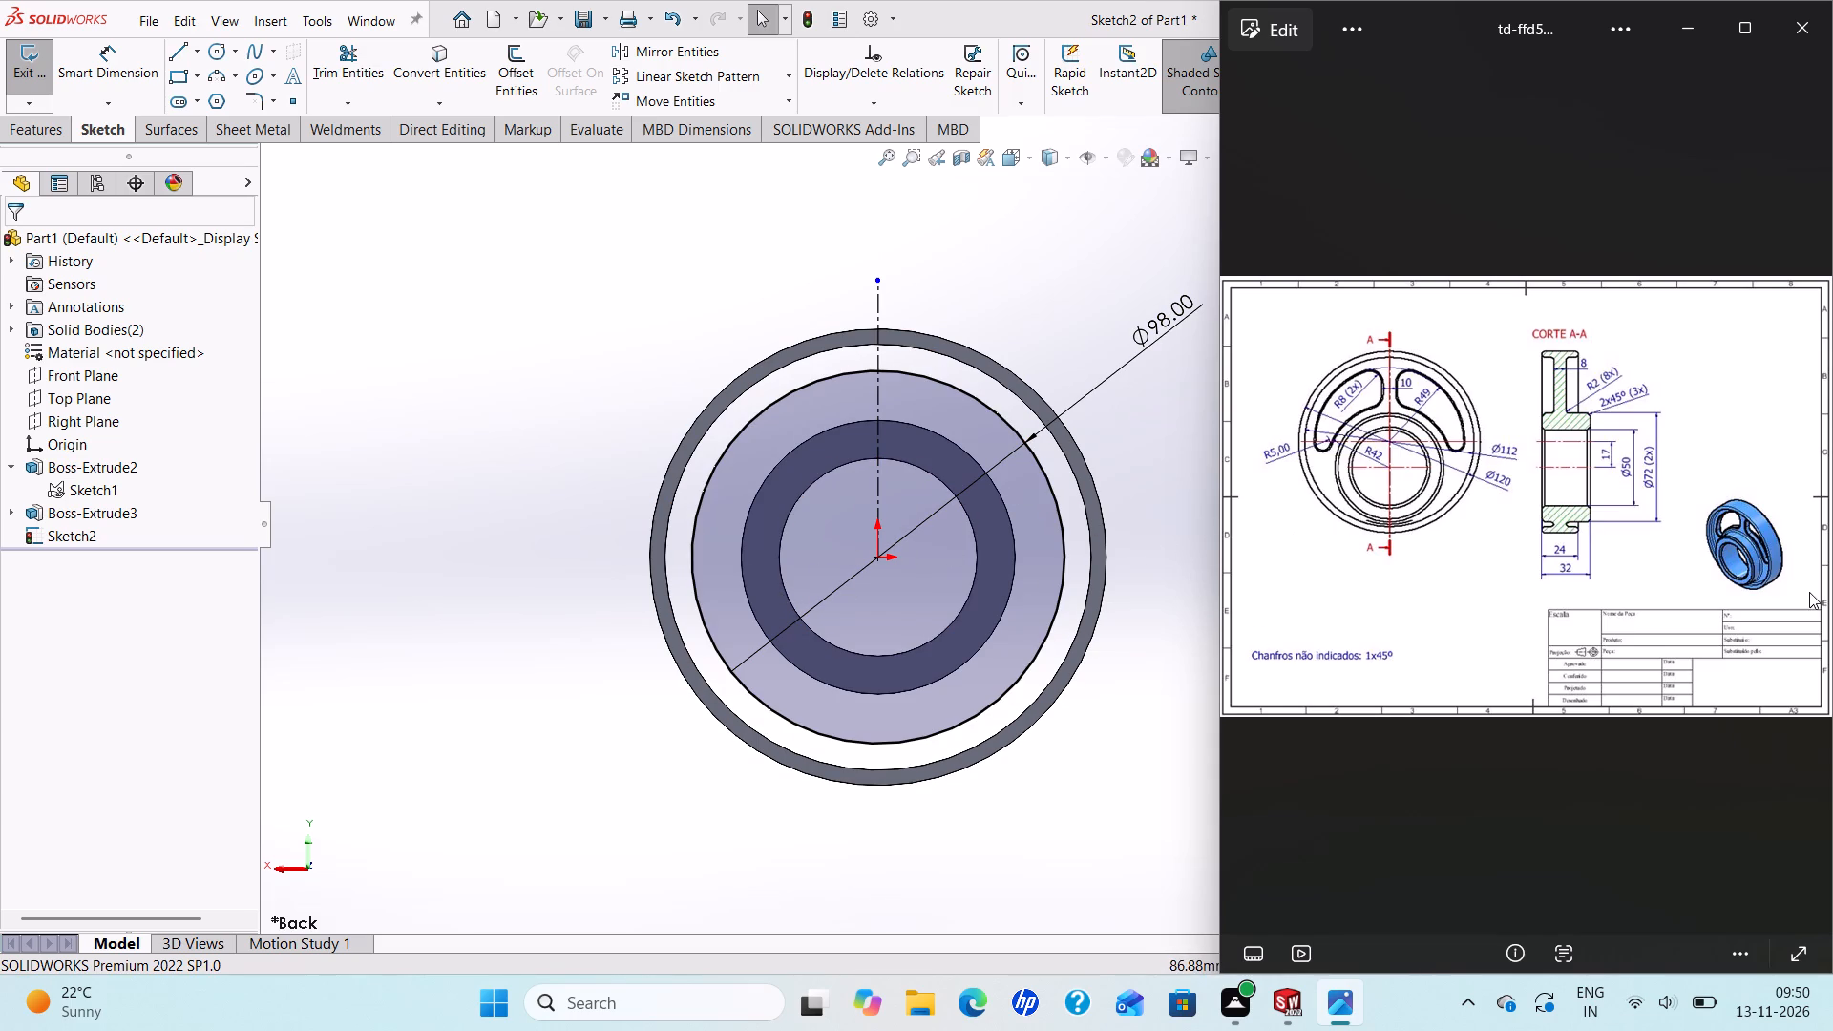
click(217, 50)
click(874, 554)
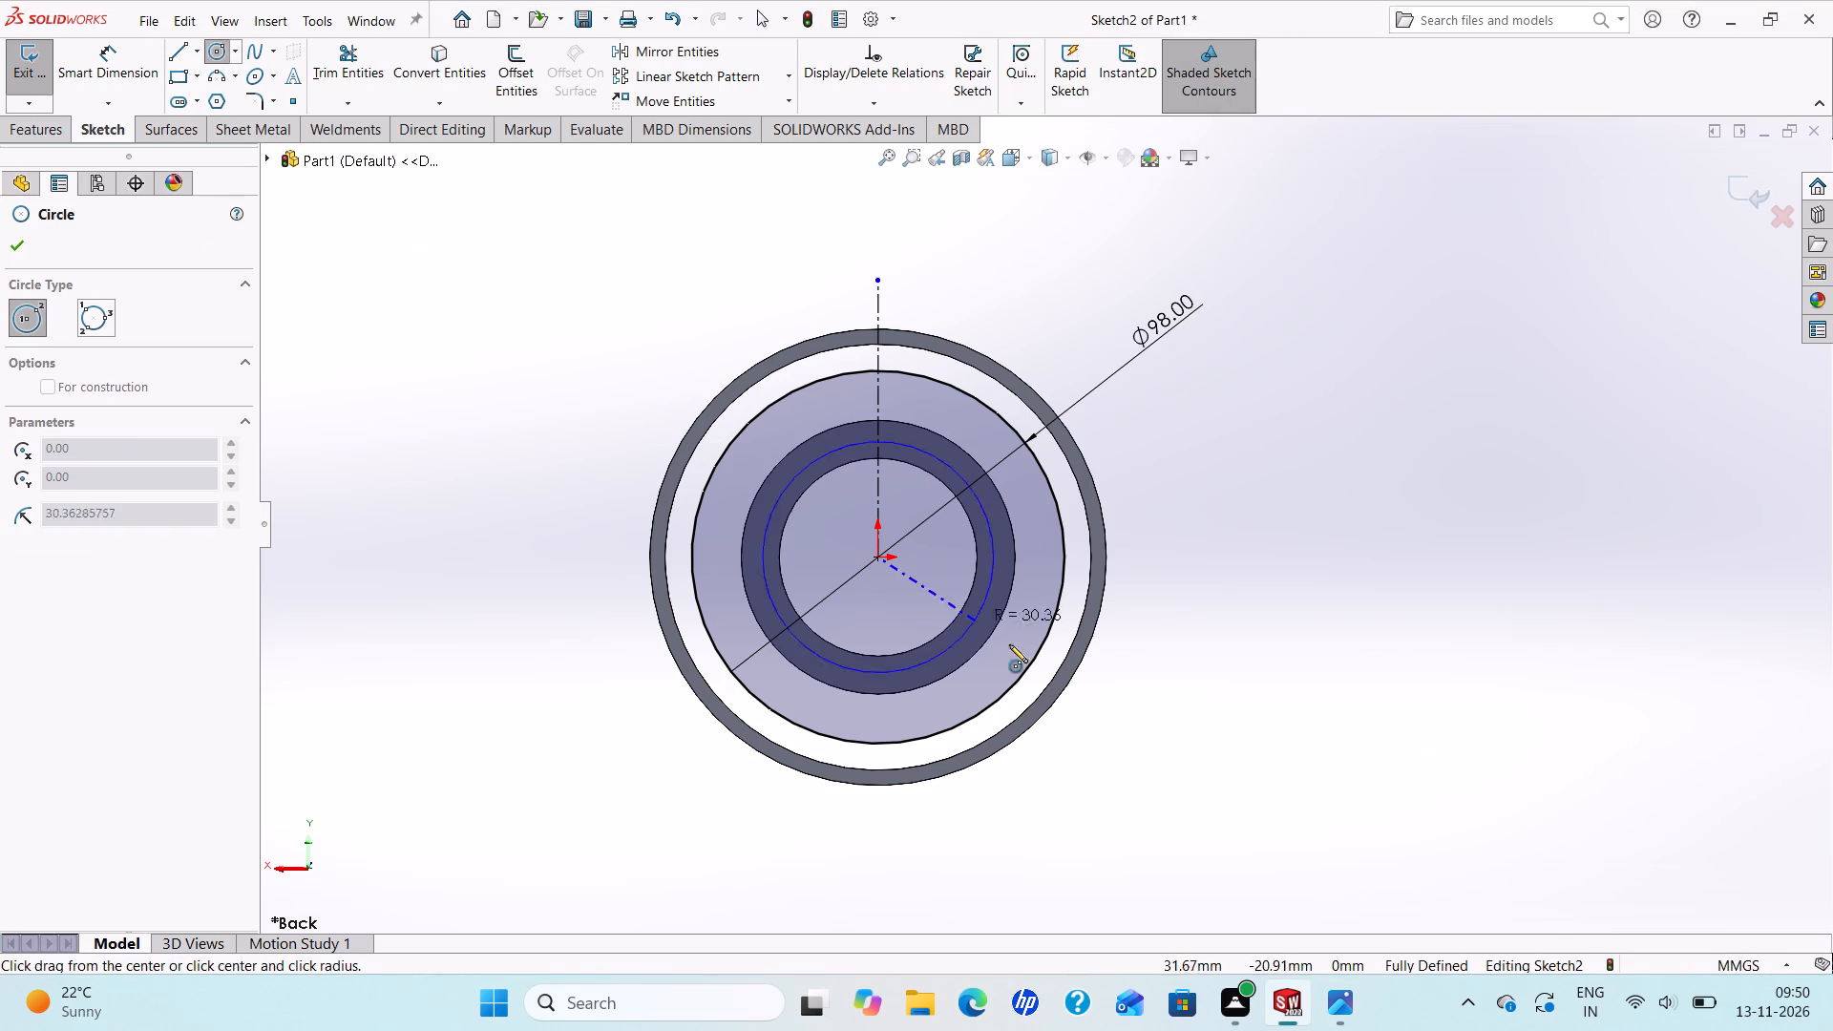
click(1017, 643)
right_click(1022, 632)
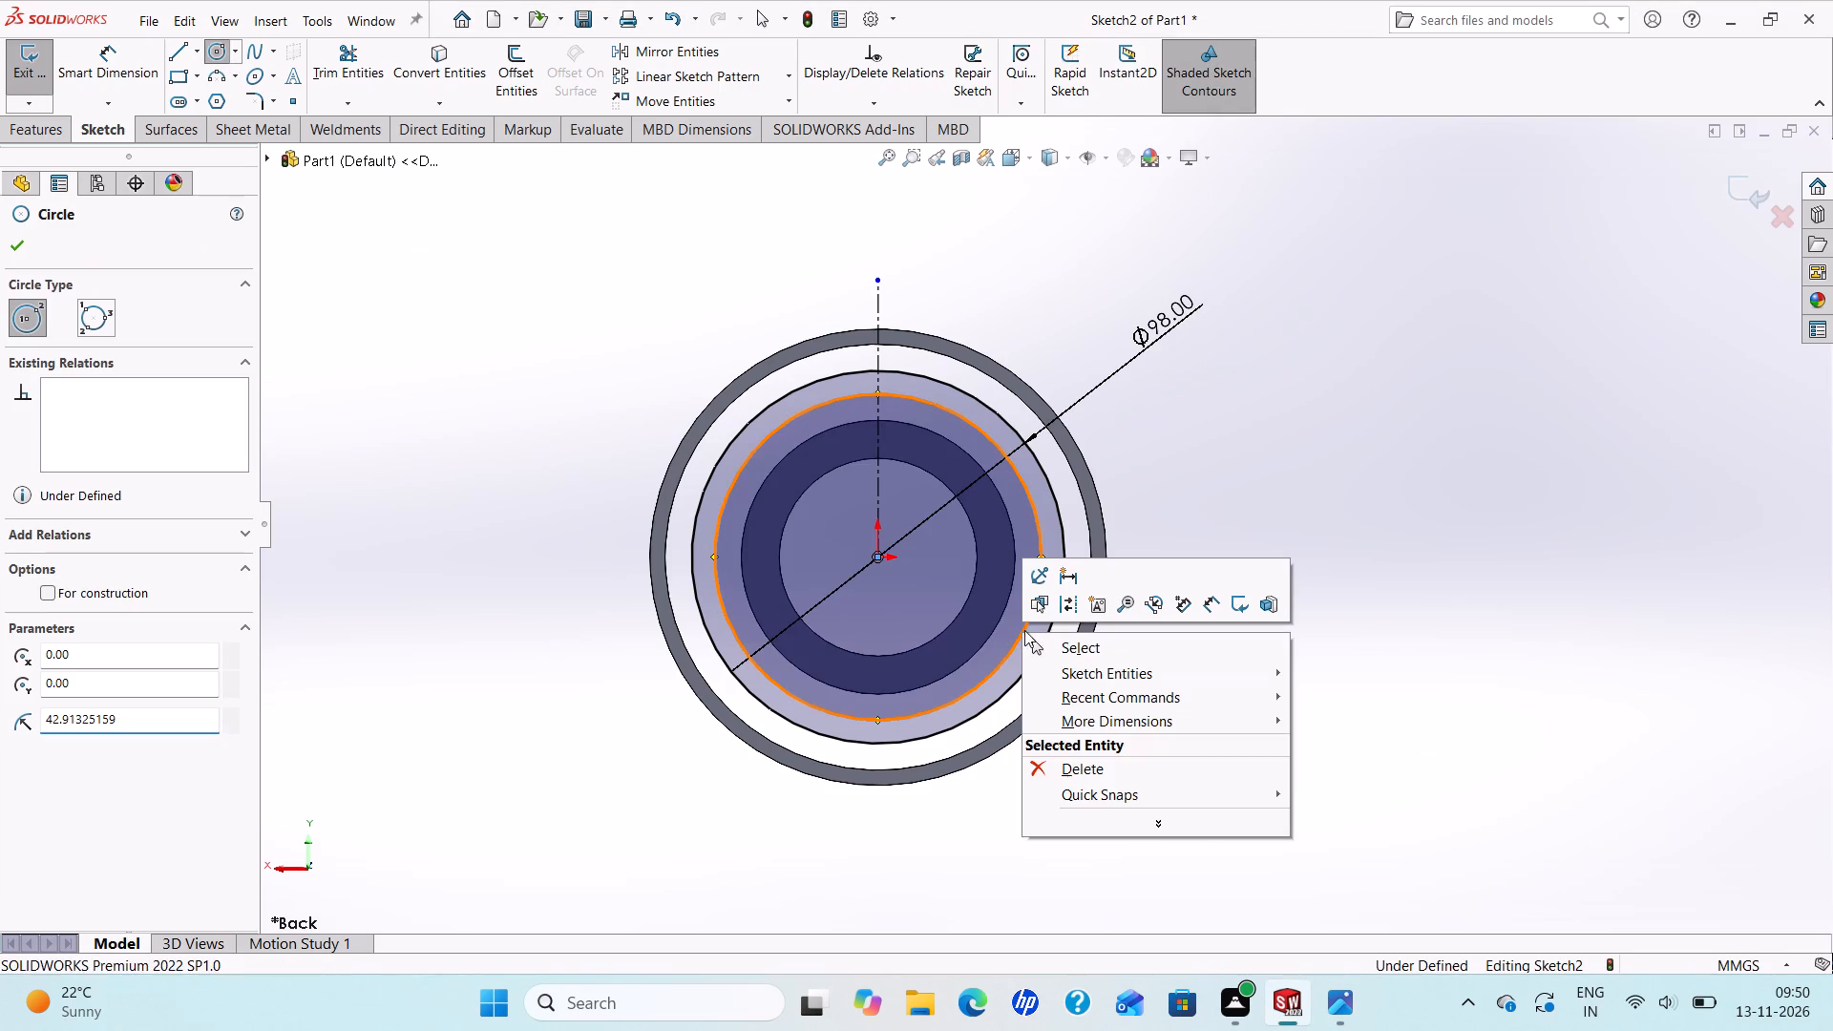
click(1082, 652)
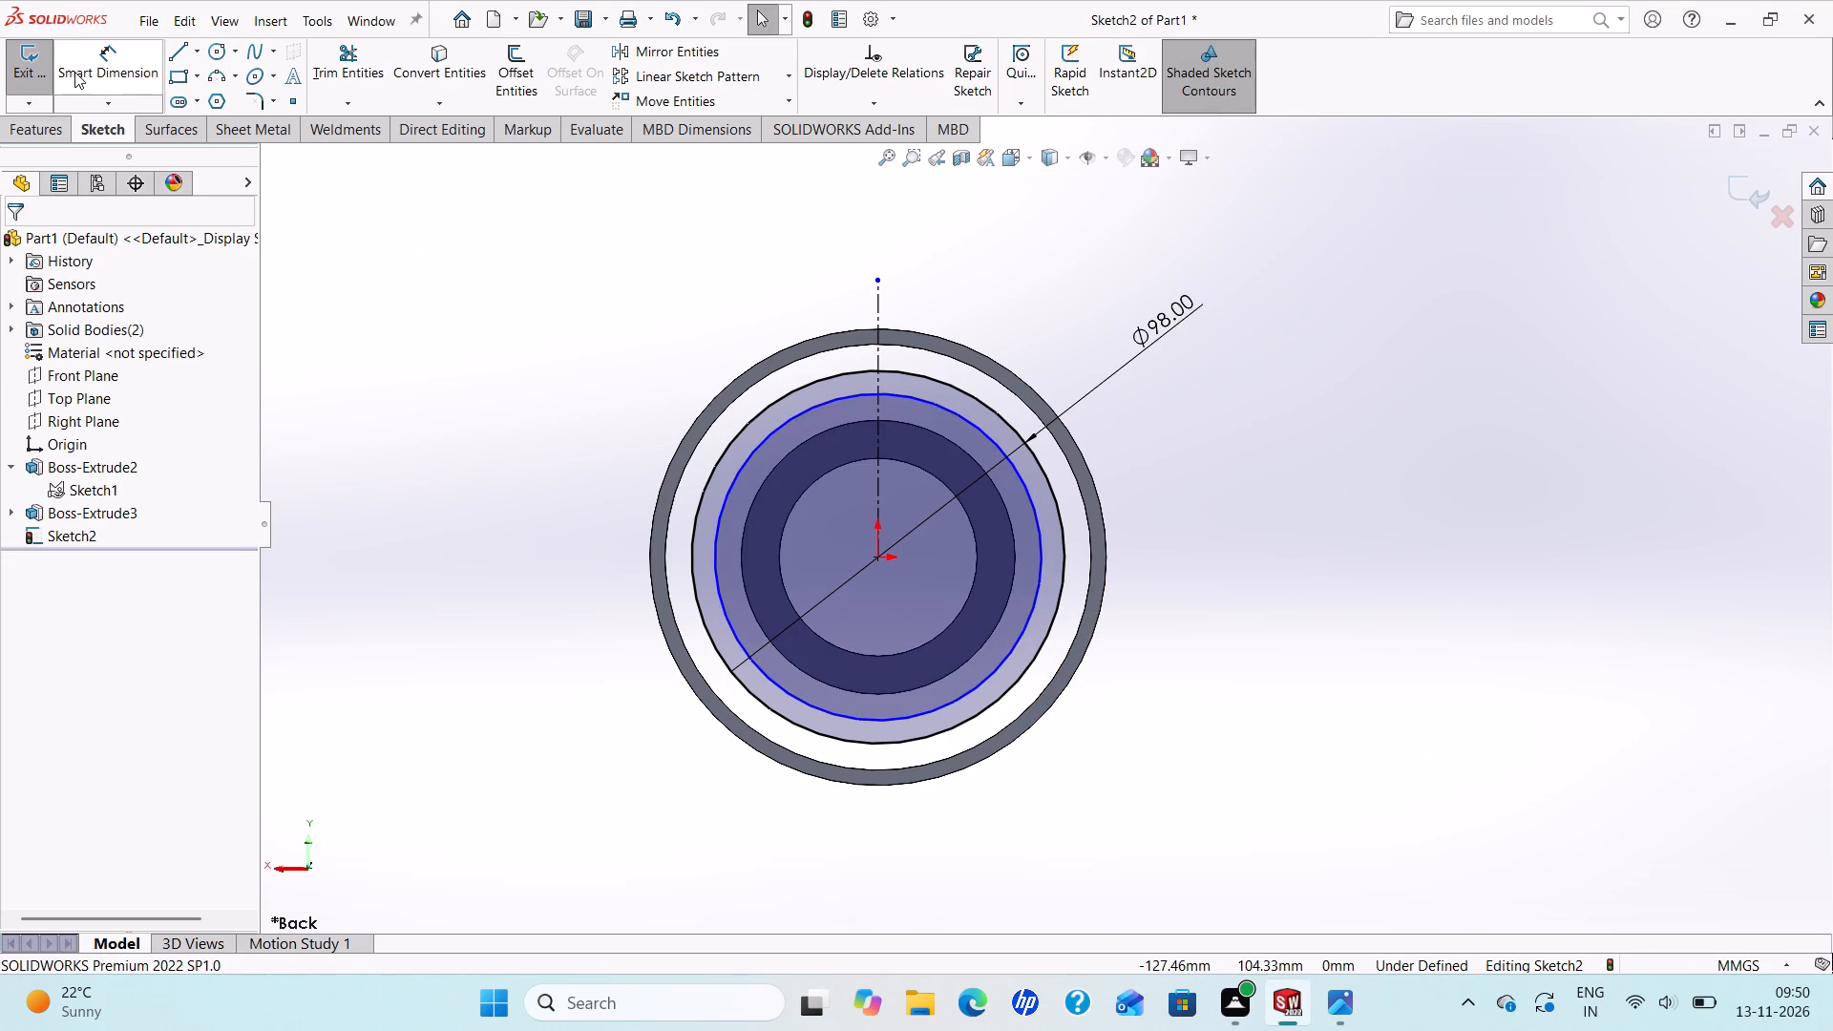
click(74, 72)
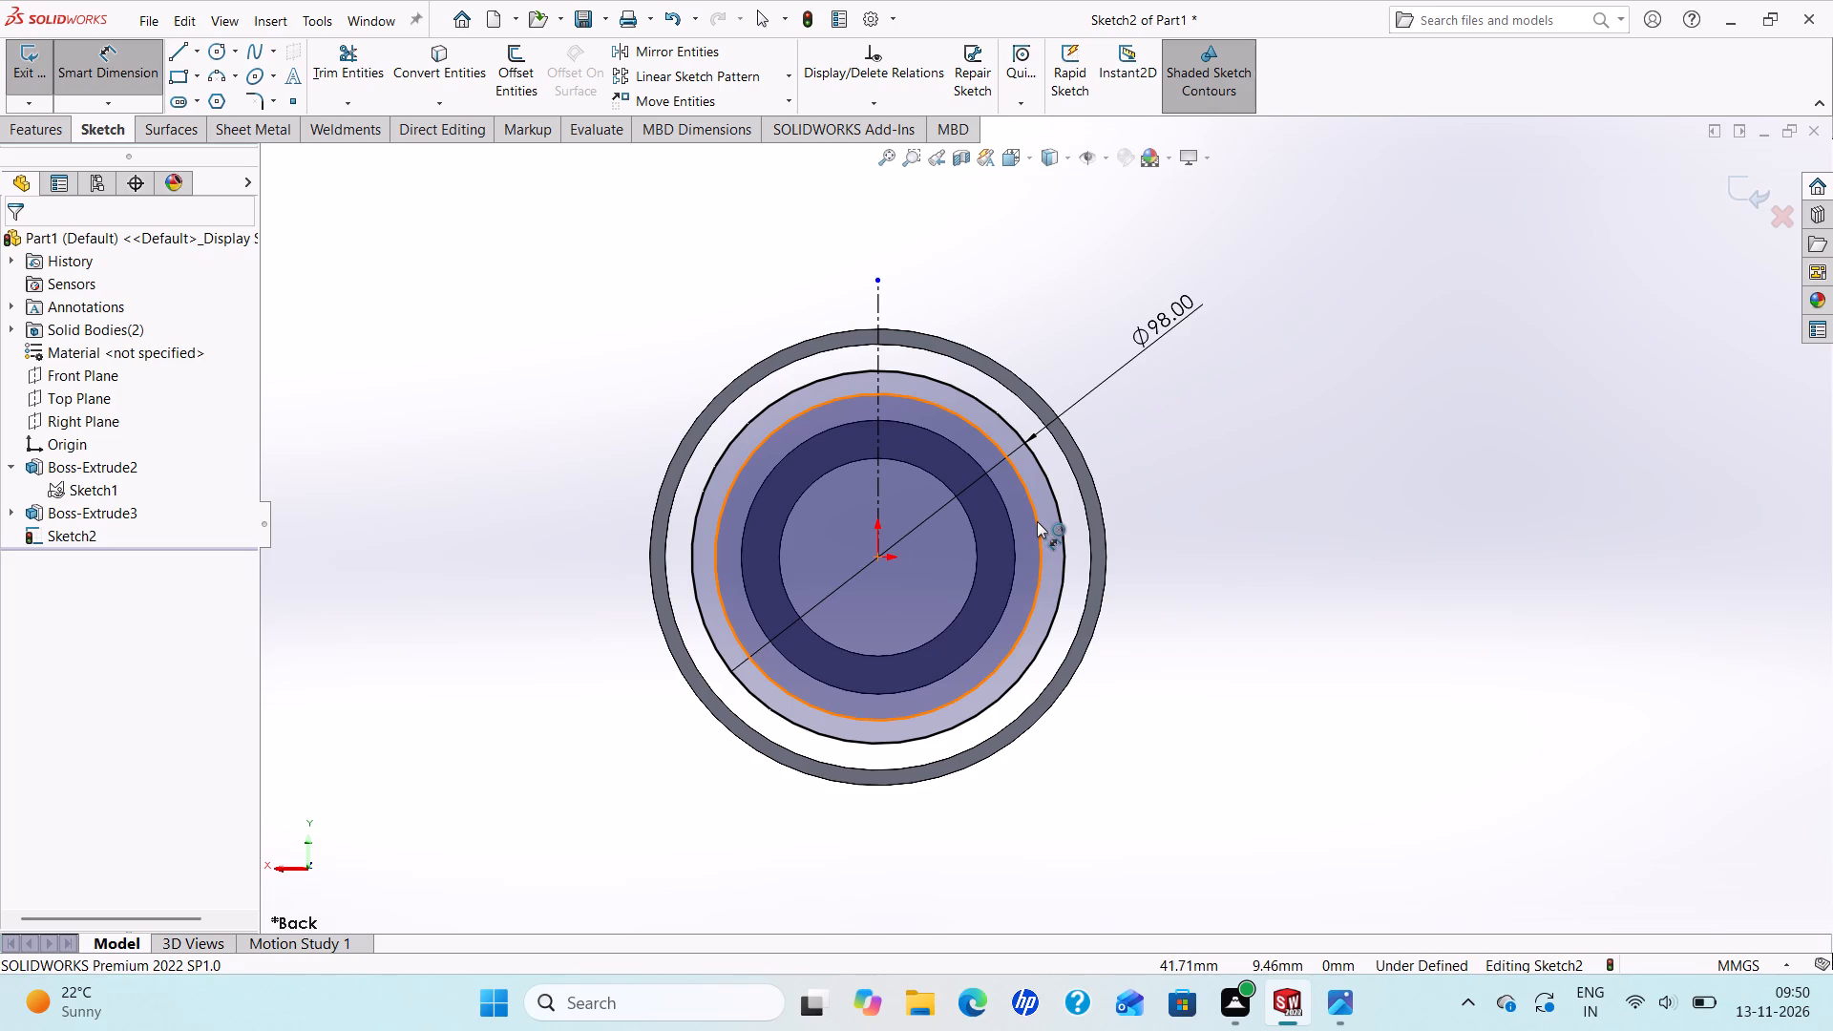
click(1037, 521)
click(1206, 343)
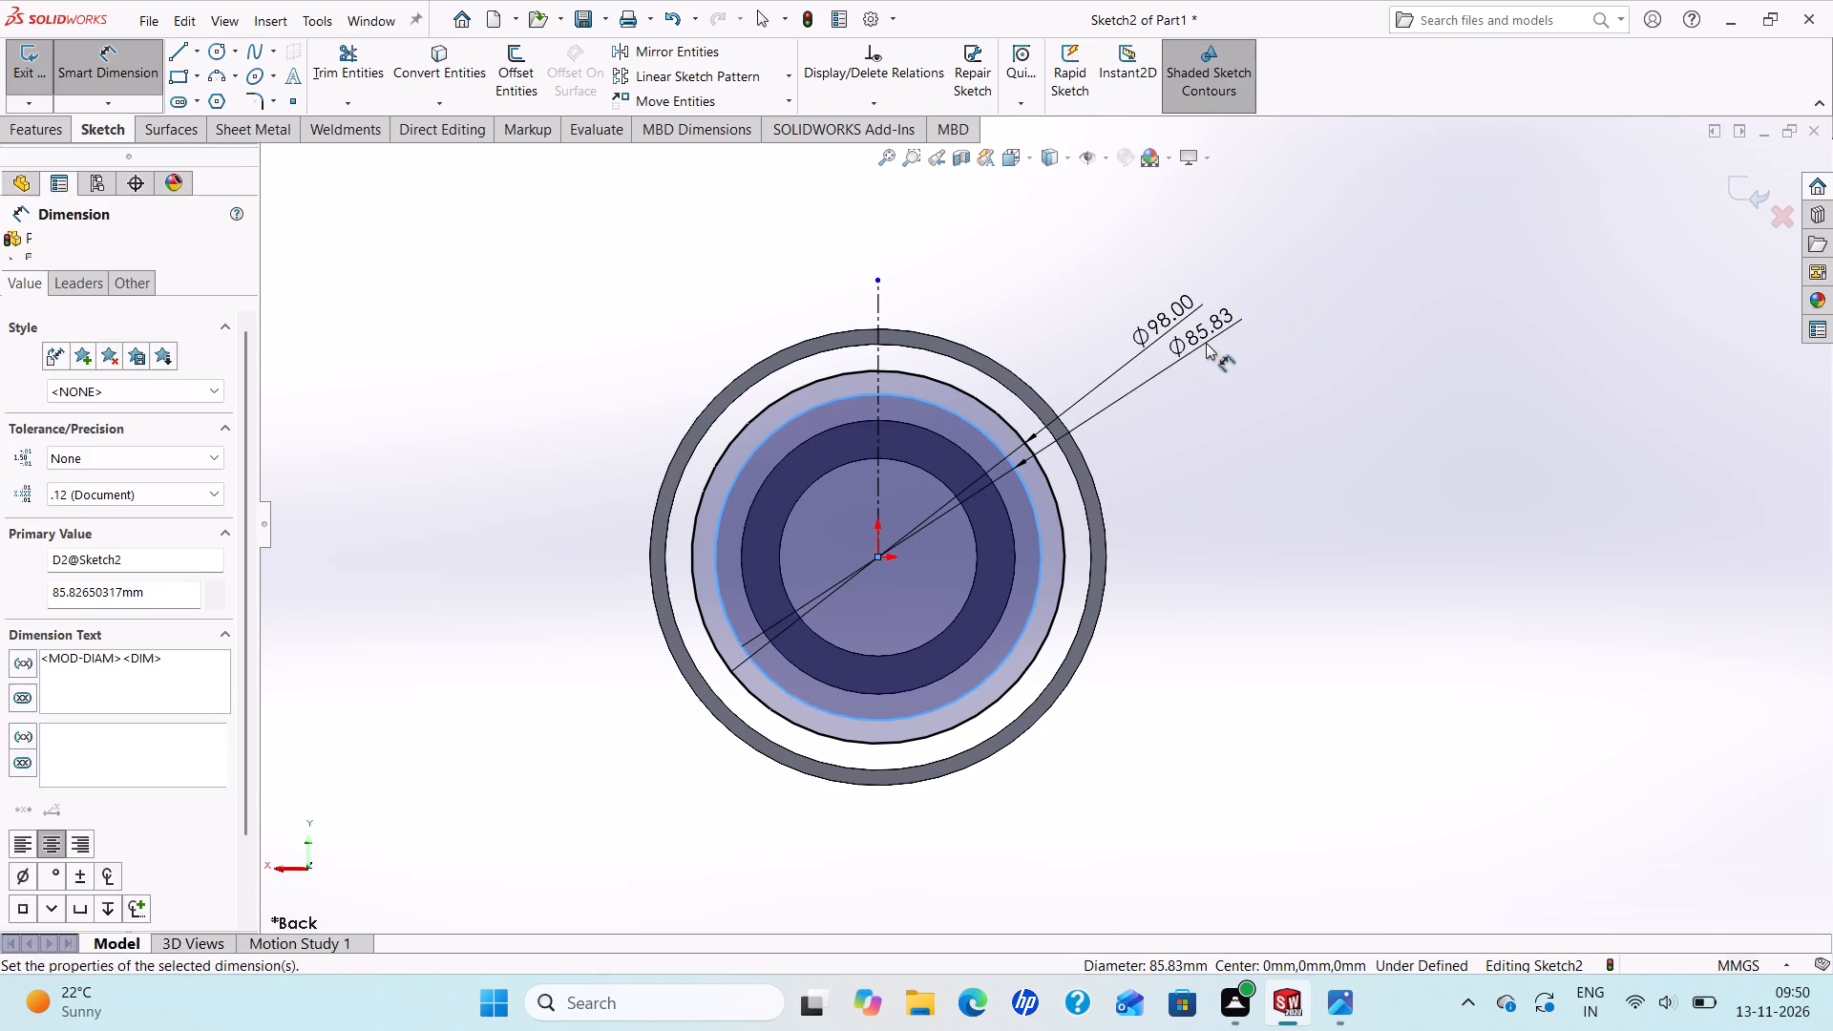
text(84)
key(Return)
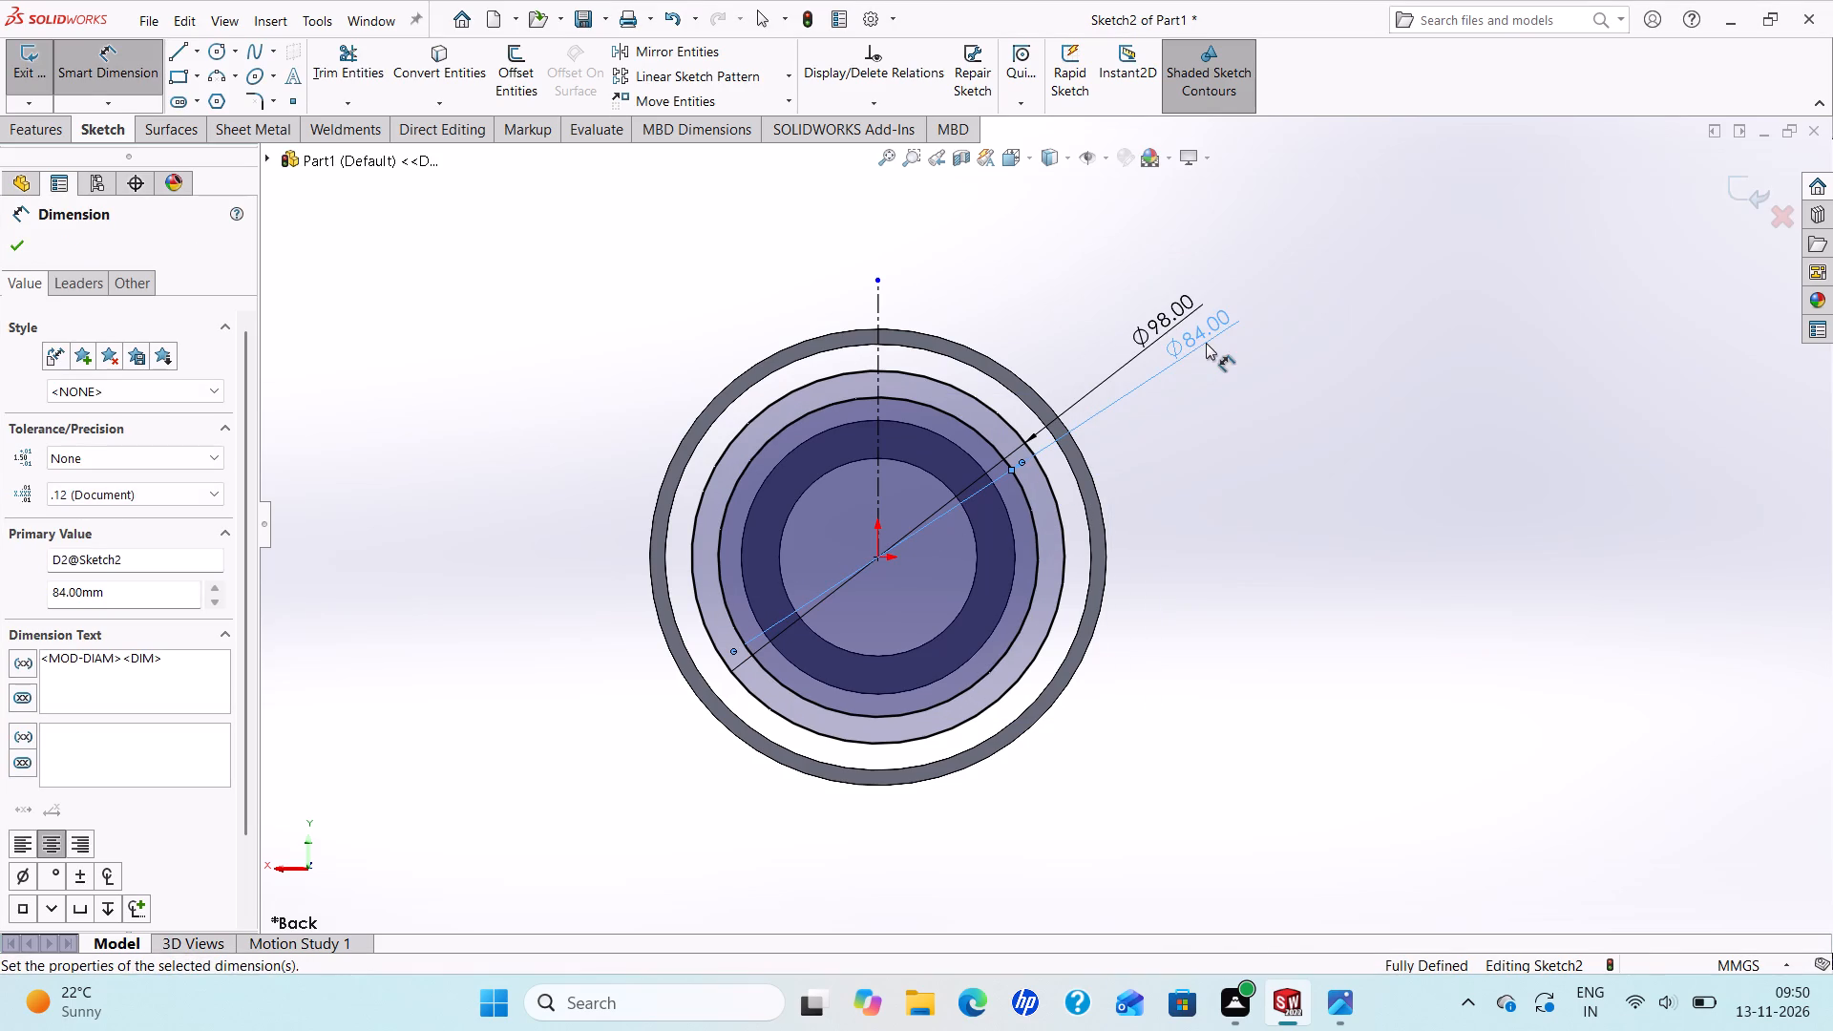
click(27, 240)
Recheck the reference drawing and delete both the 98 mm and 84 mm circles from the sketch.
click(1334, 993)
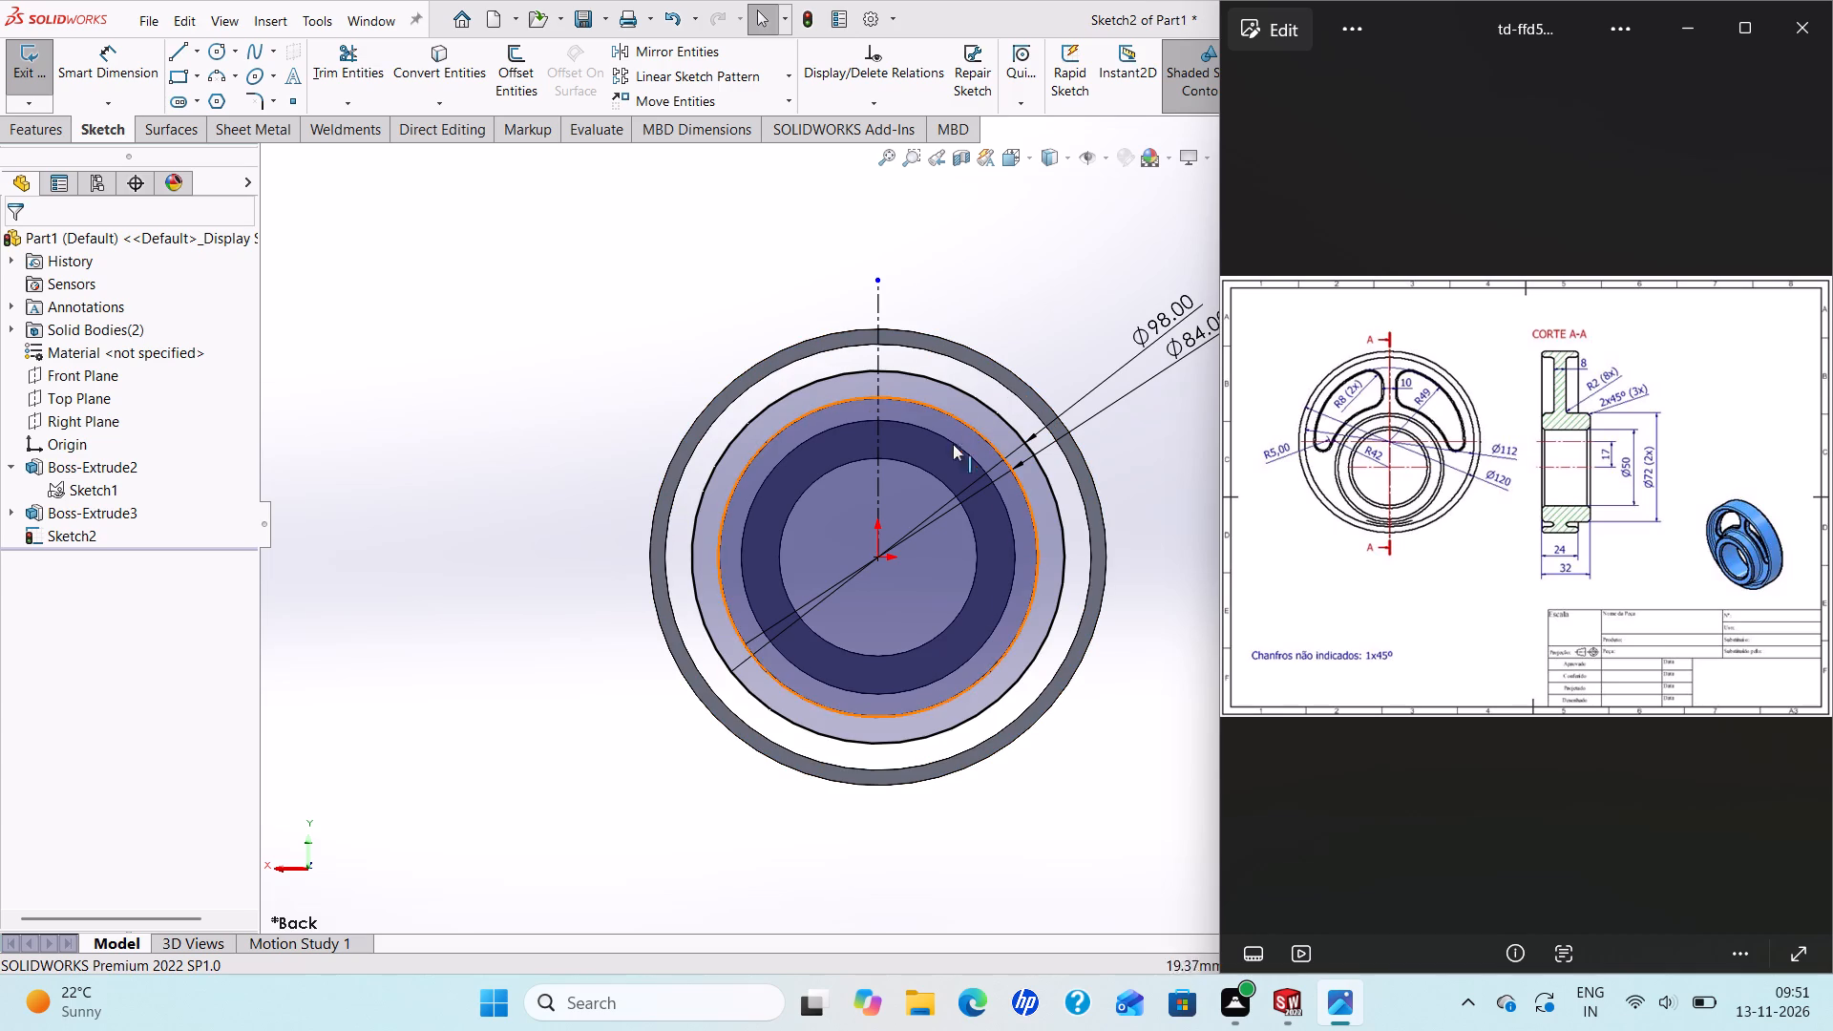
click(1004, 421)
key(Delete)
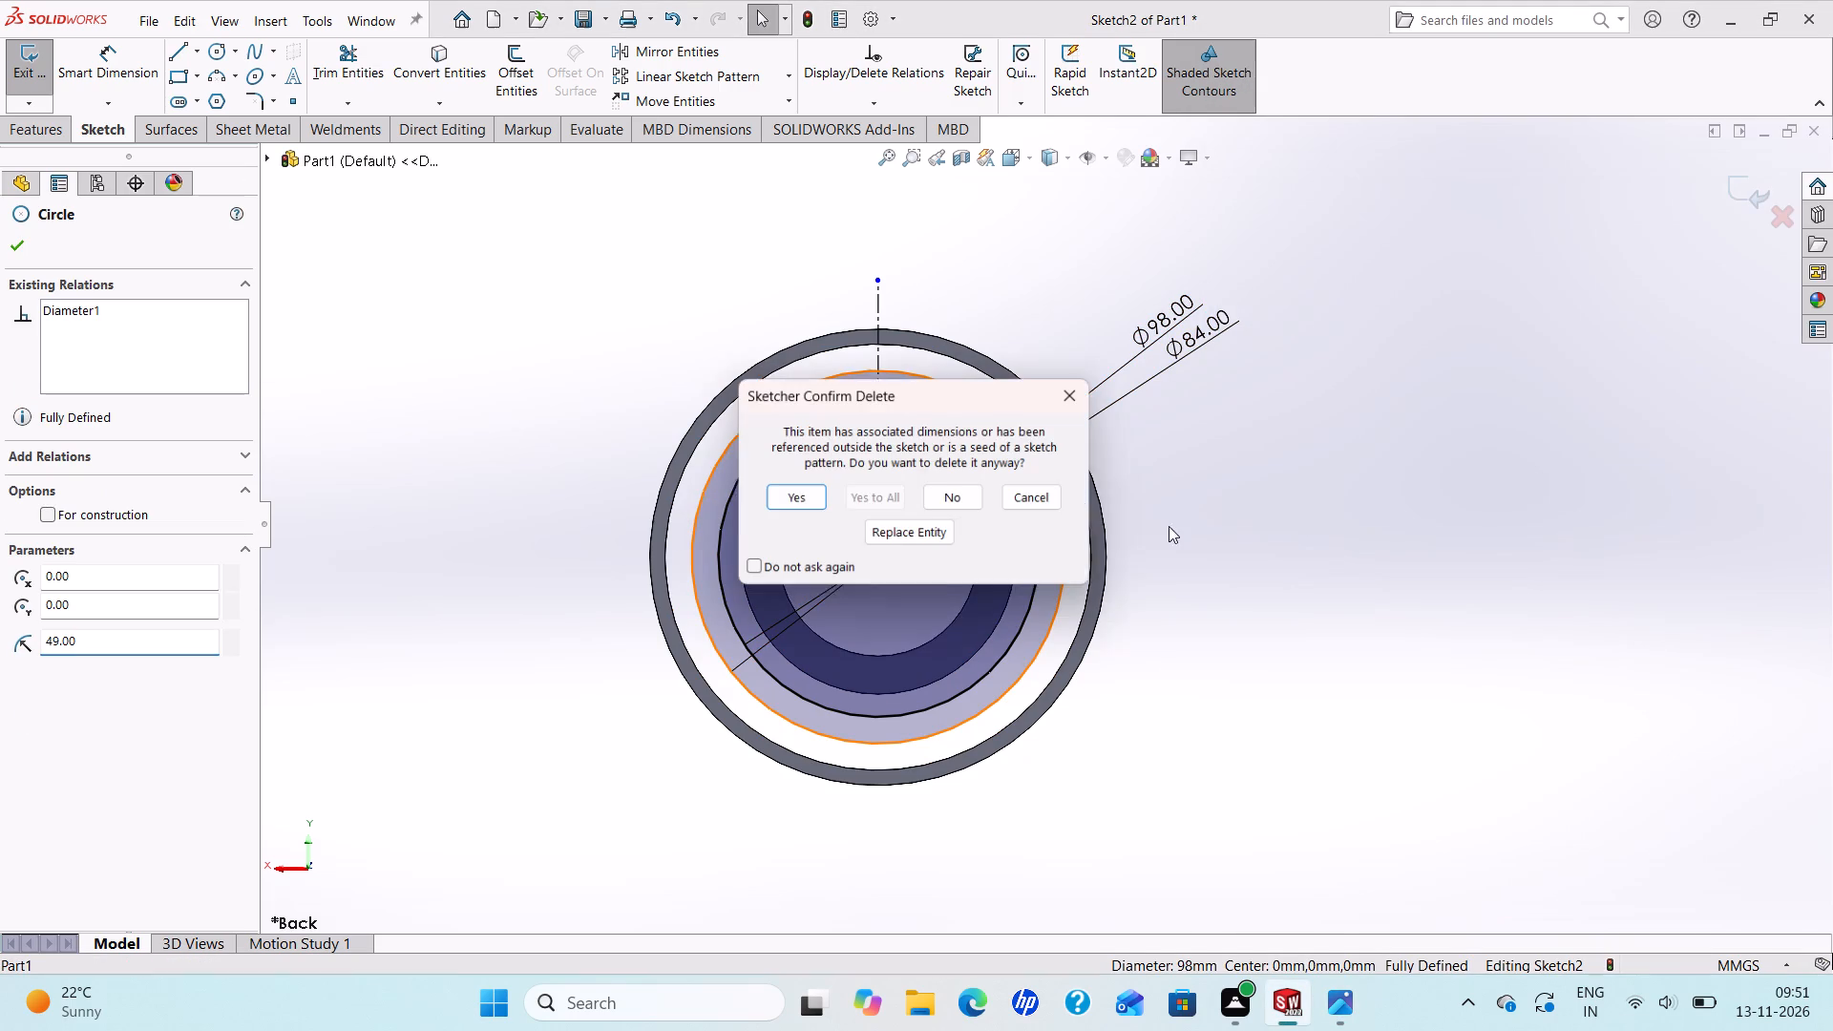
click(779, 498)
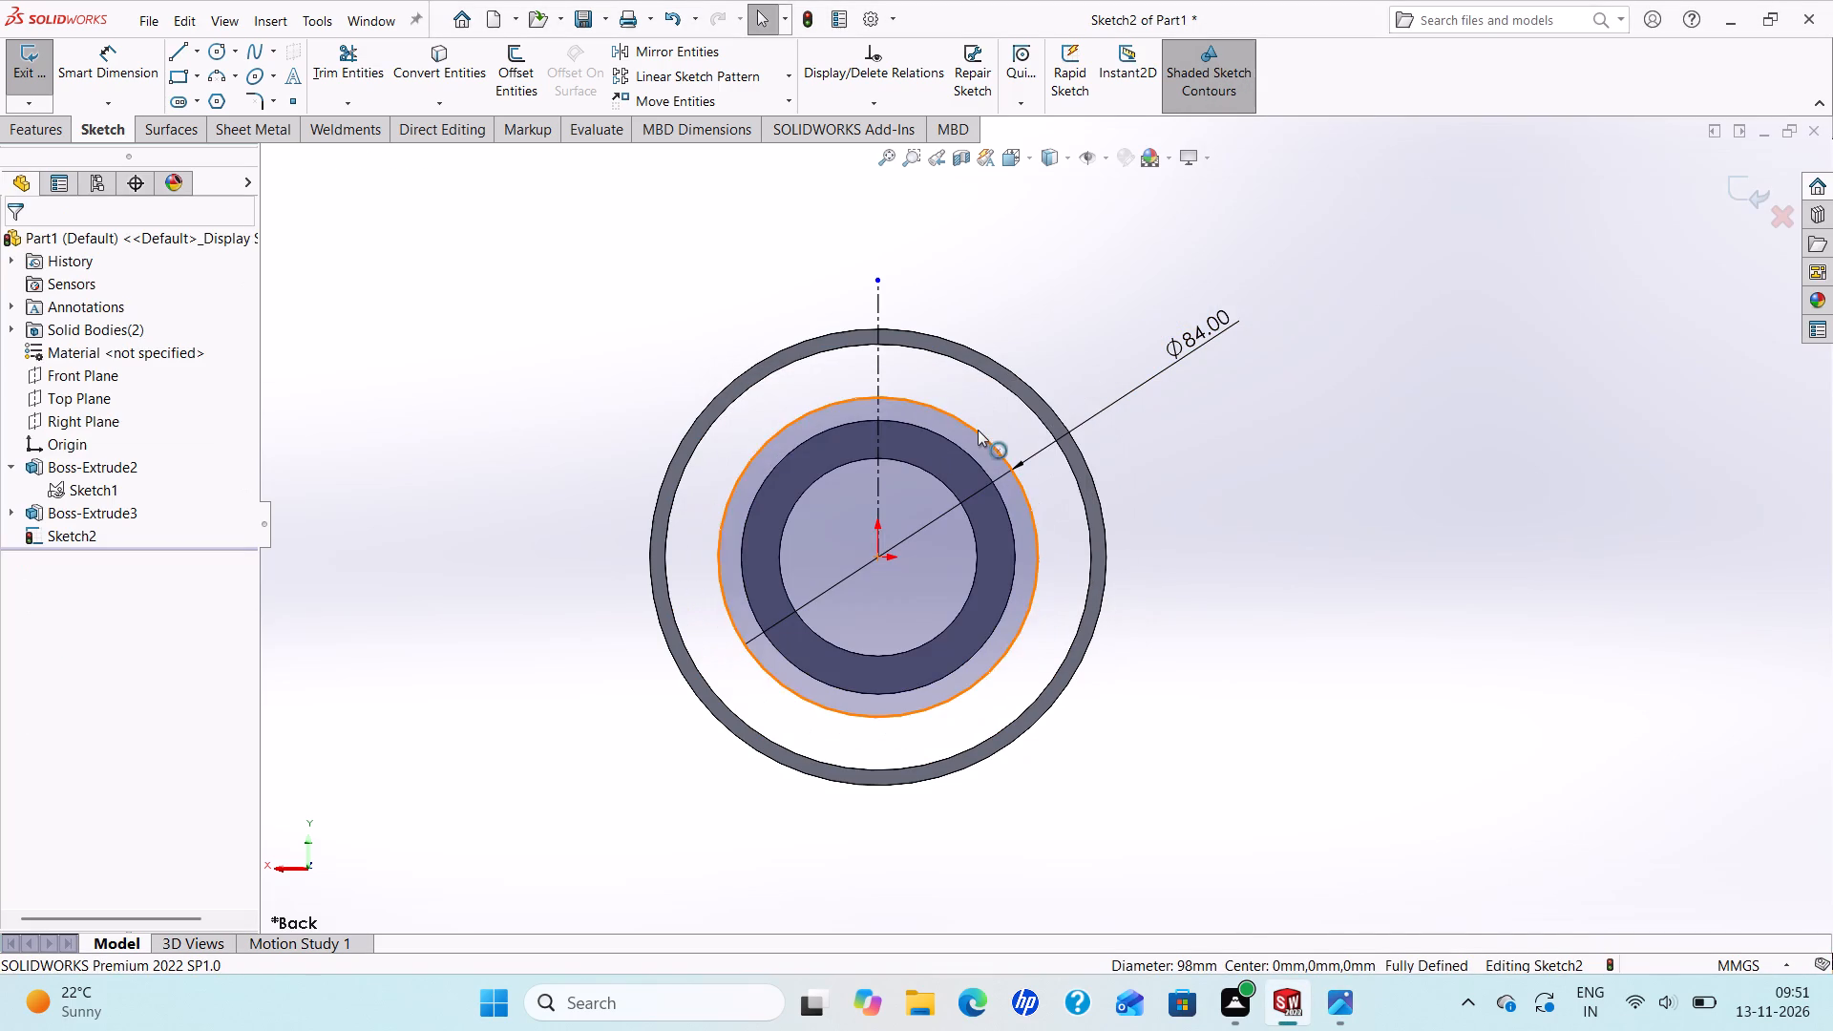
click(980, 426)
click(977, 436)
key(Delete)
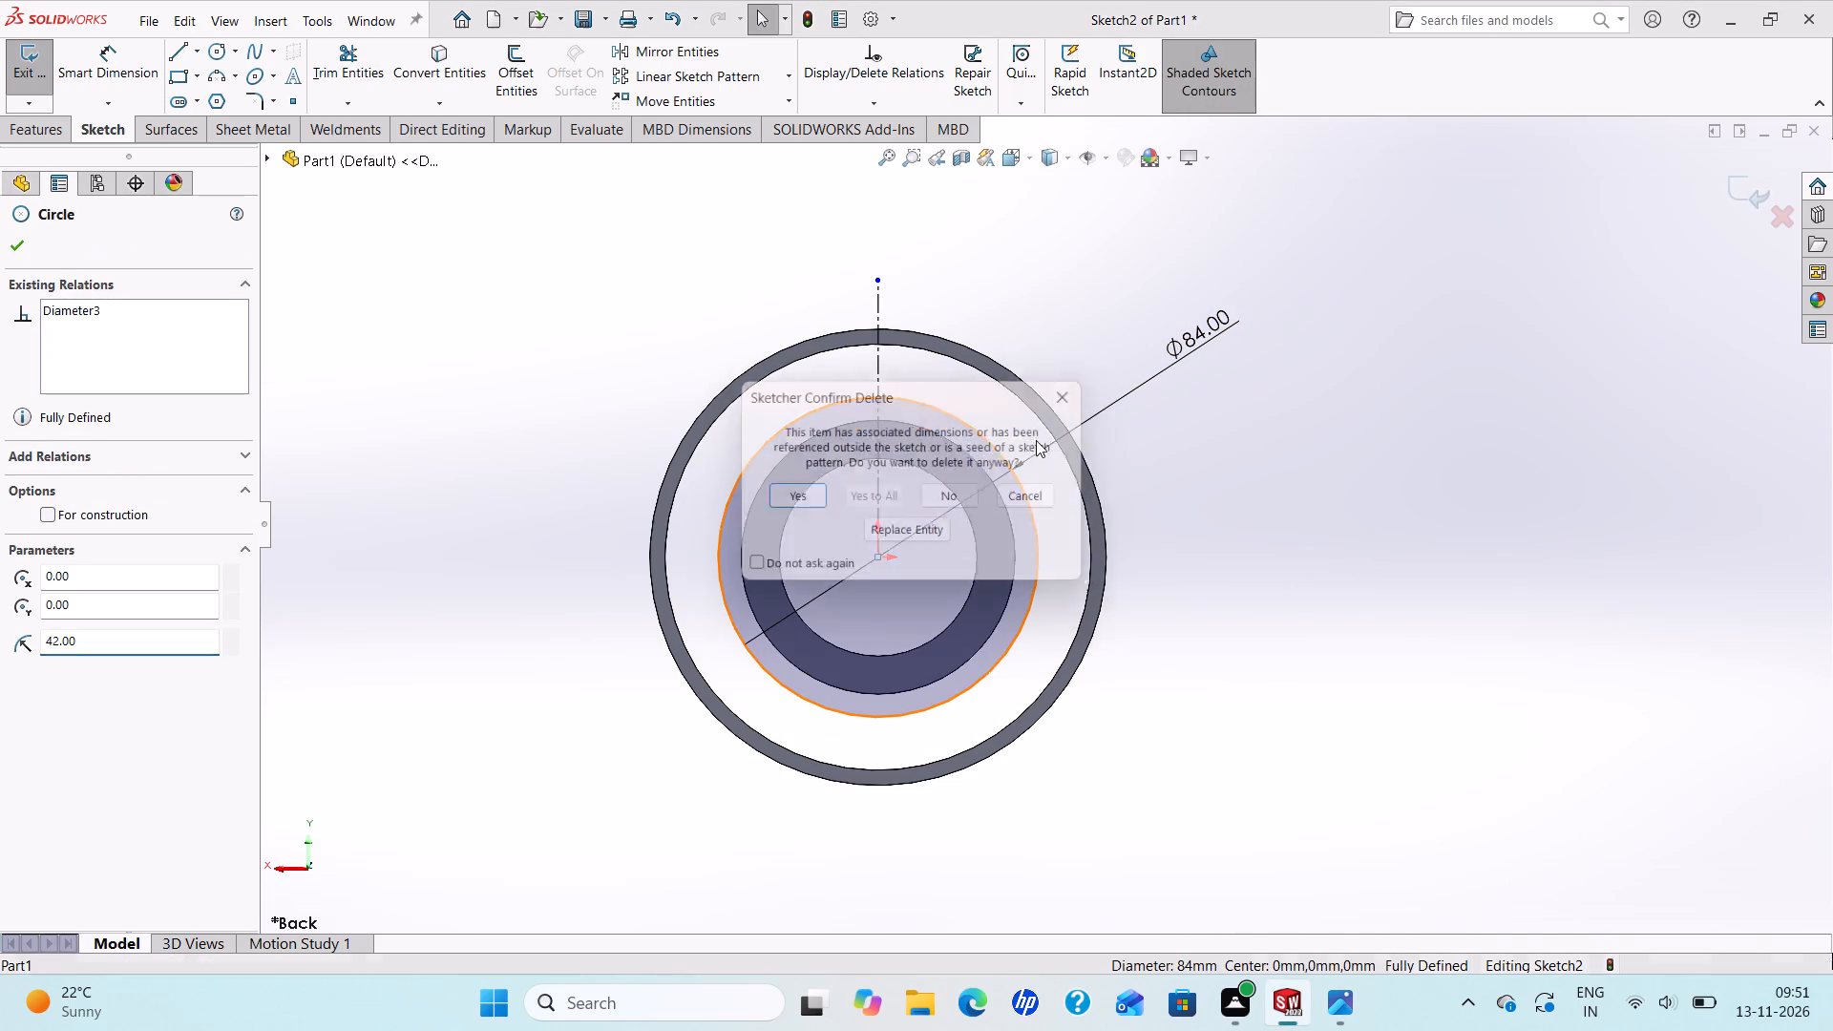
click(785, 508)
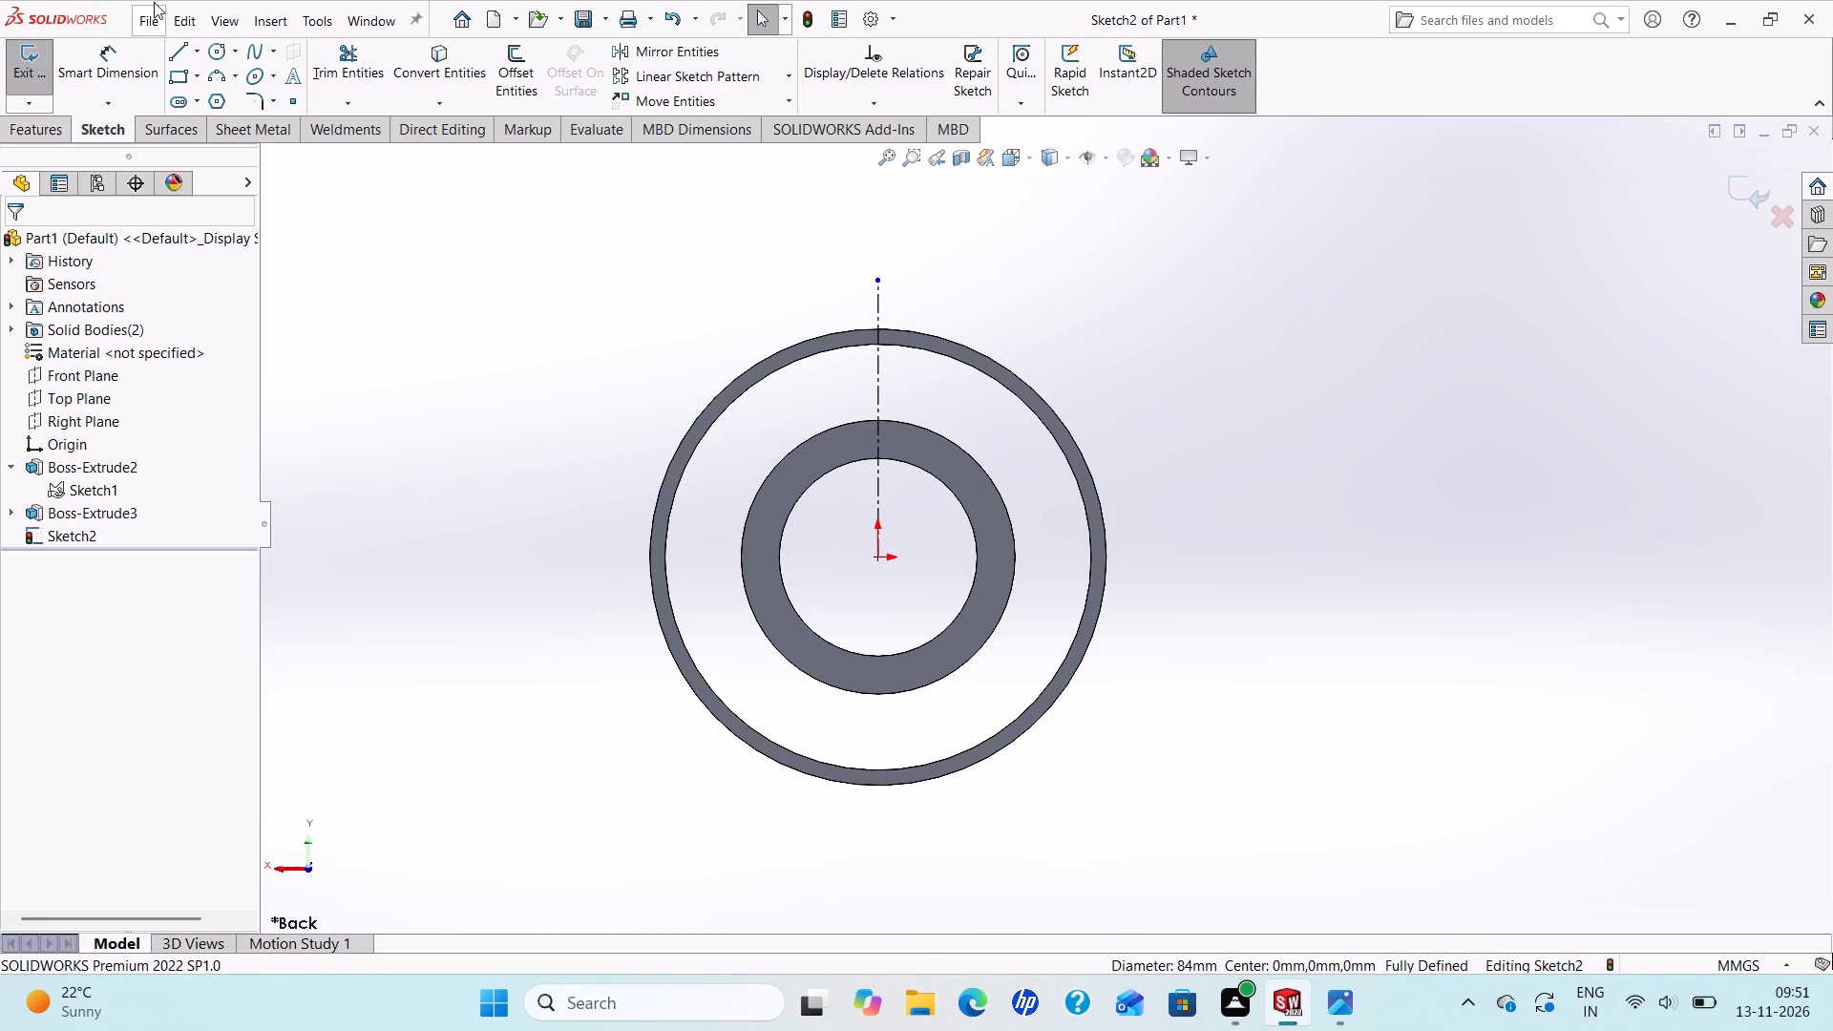
Draw a horizontal centerline about 175 mm long through the origin, extending past both sides of the outer ring.
click(200, 54)
click(201, 100)
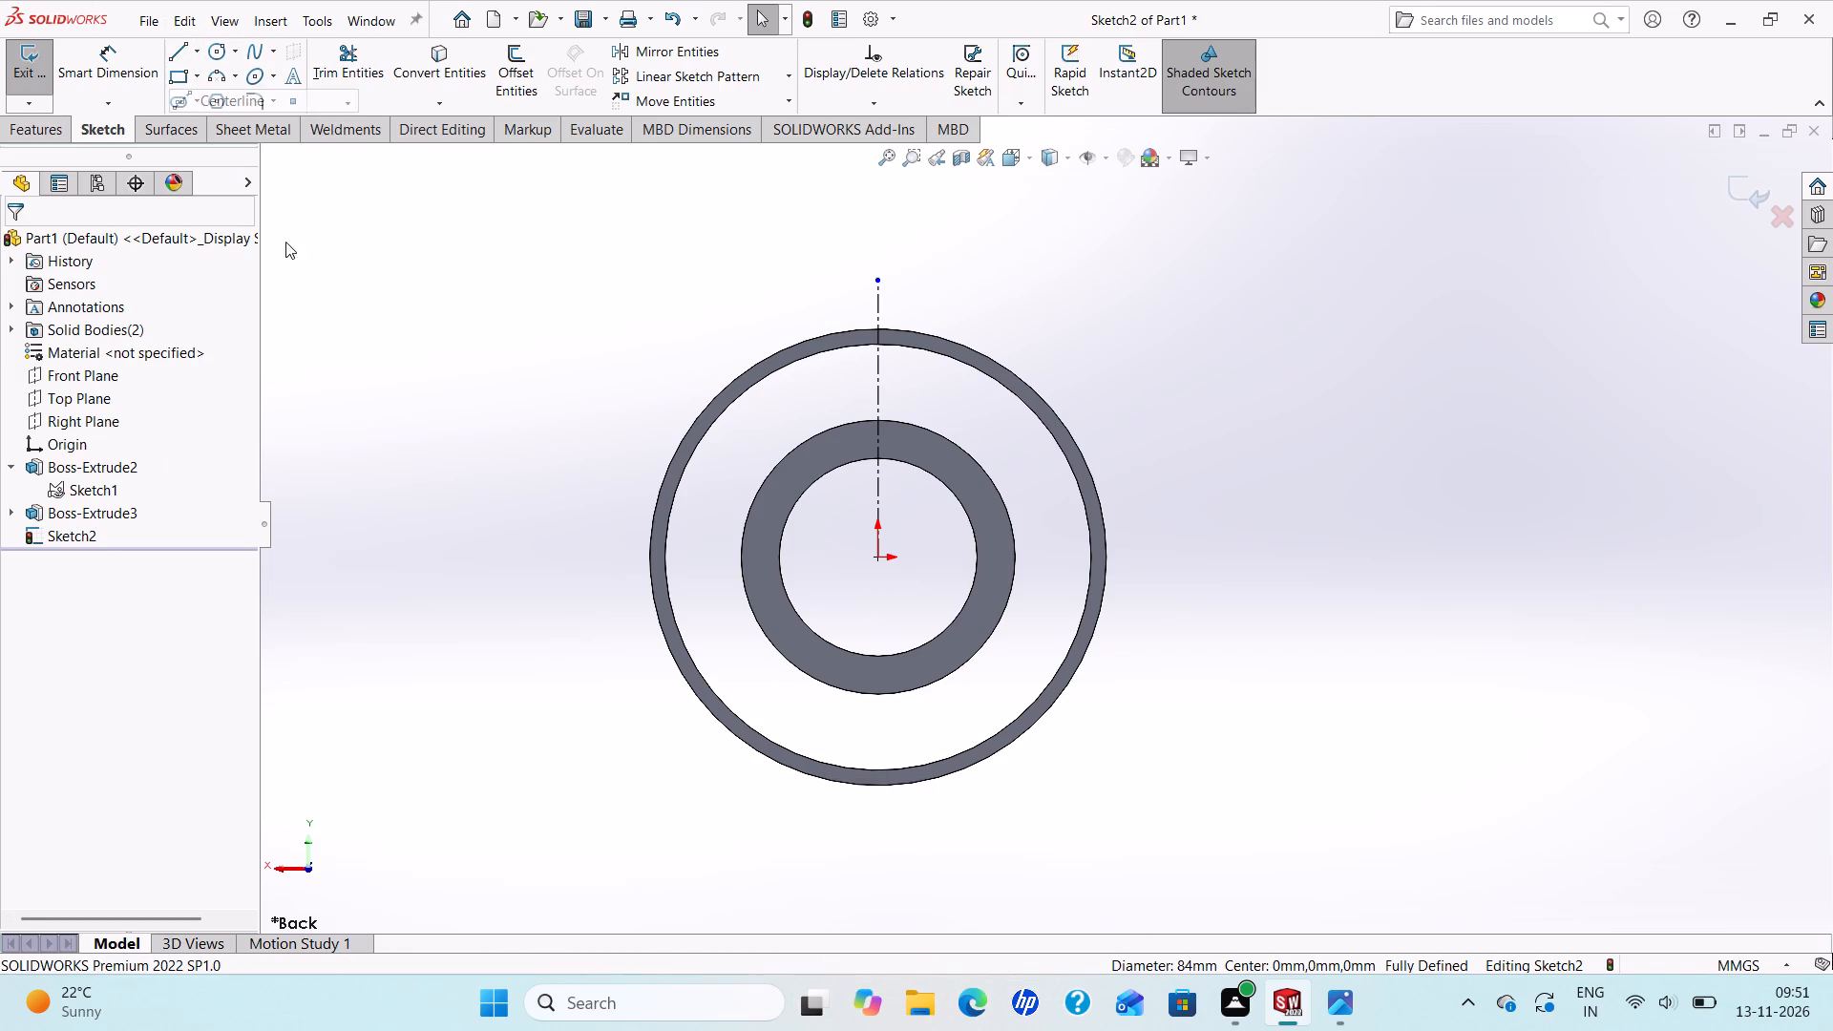
click(561, 556)
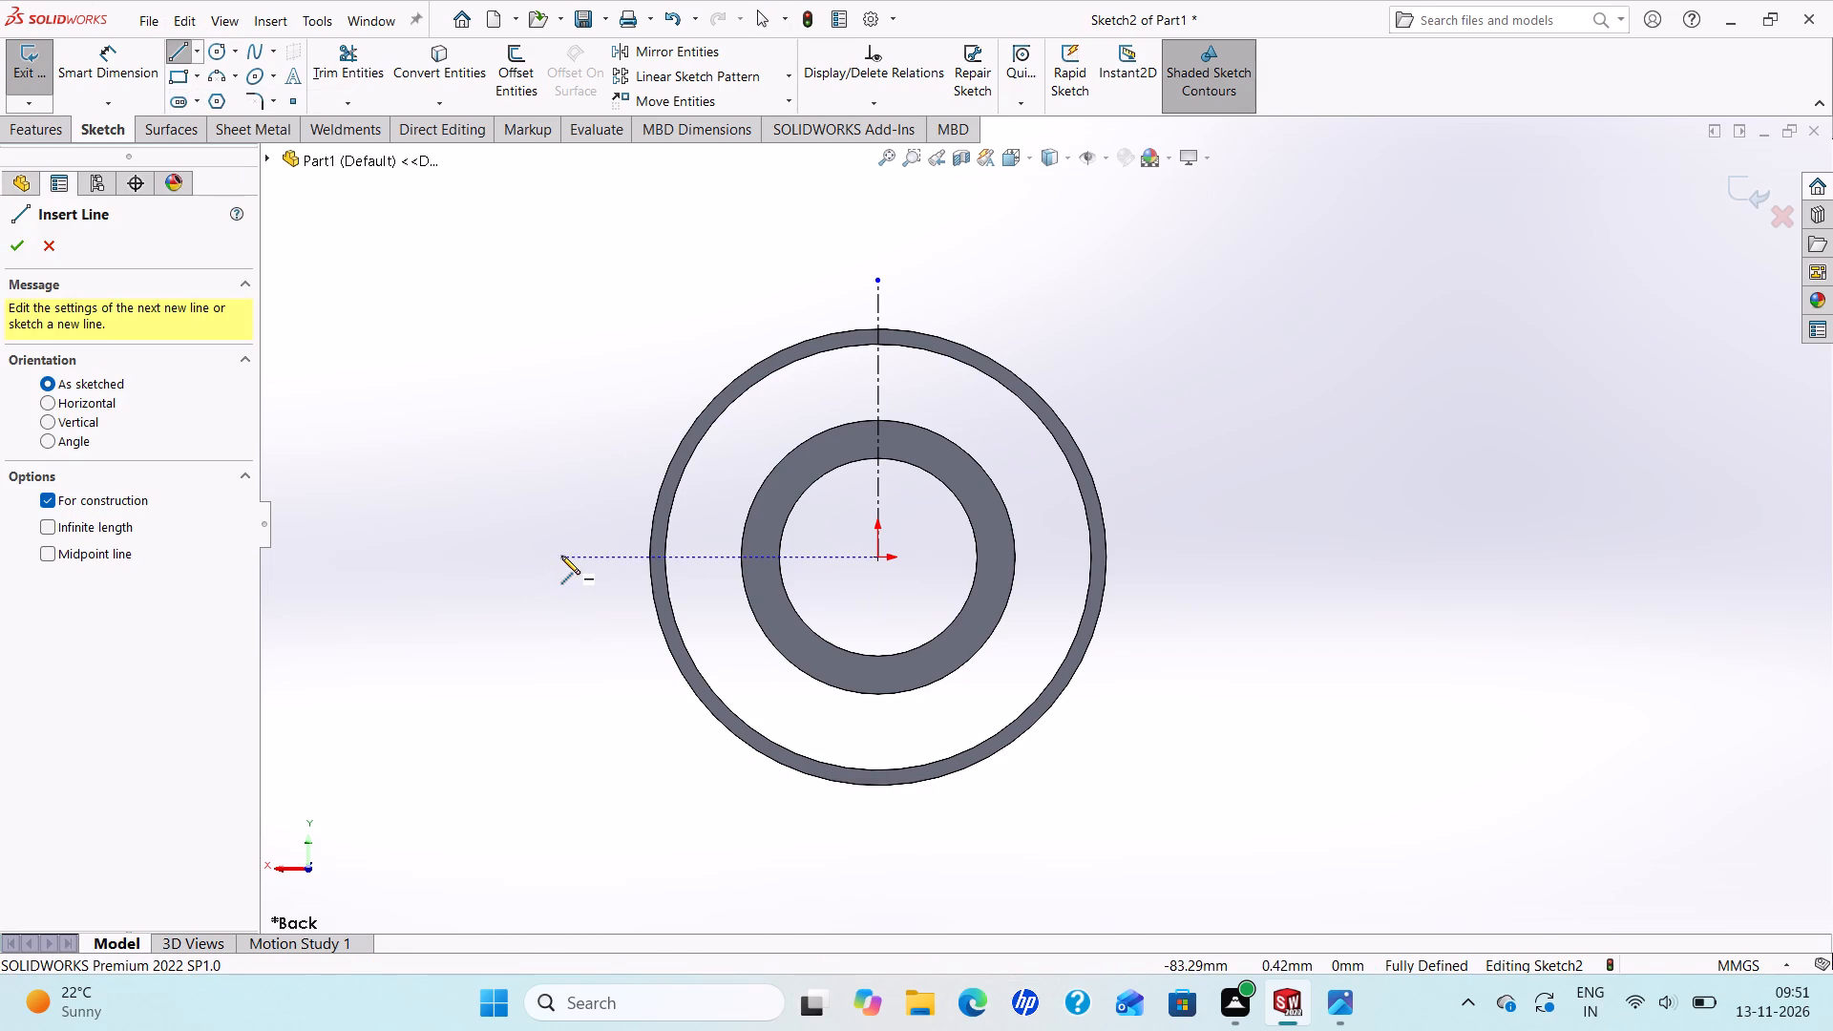
click(1226, 554)
right_click(1226, 554)
click(1263, 559)
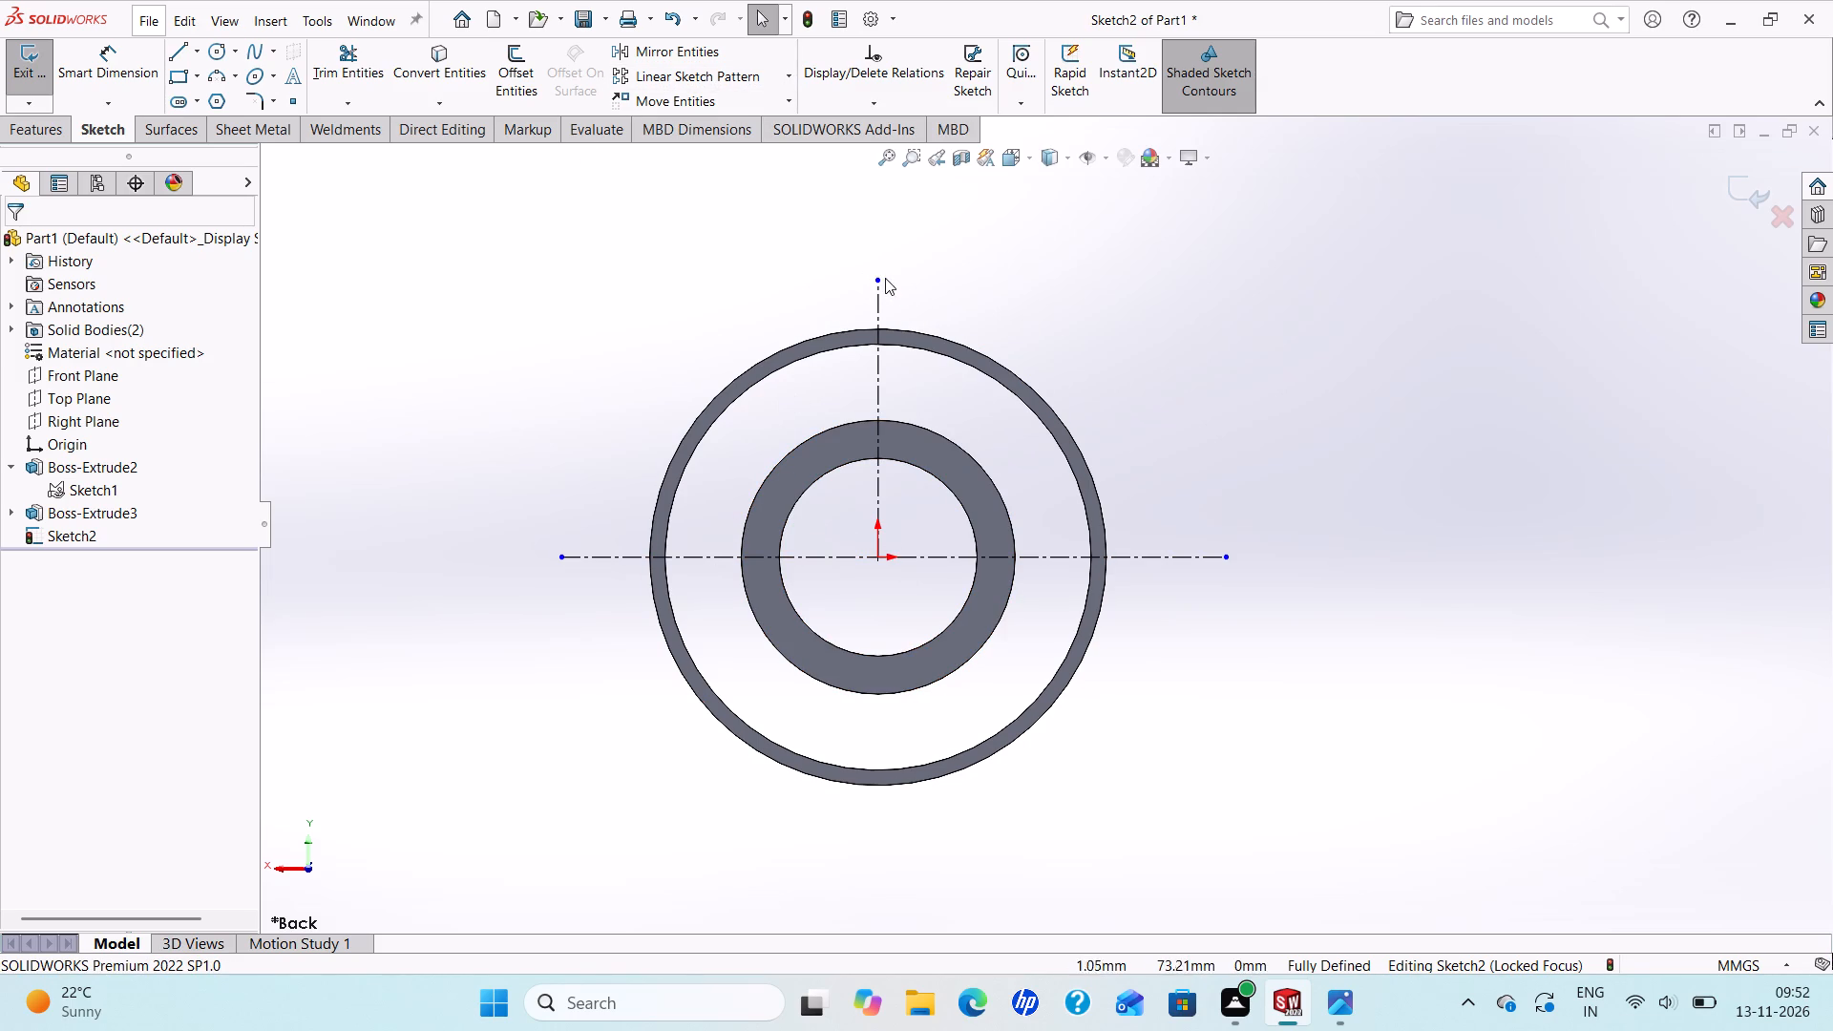
Shorten the vertical centerline by moving its upper endpoint onto the outer ring's outside edge.
drag(874, 280, 878, 334)
click(18, 245)
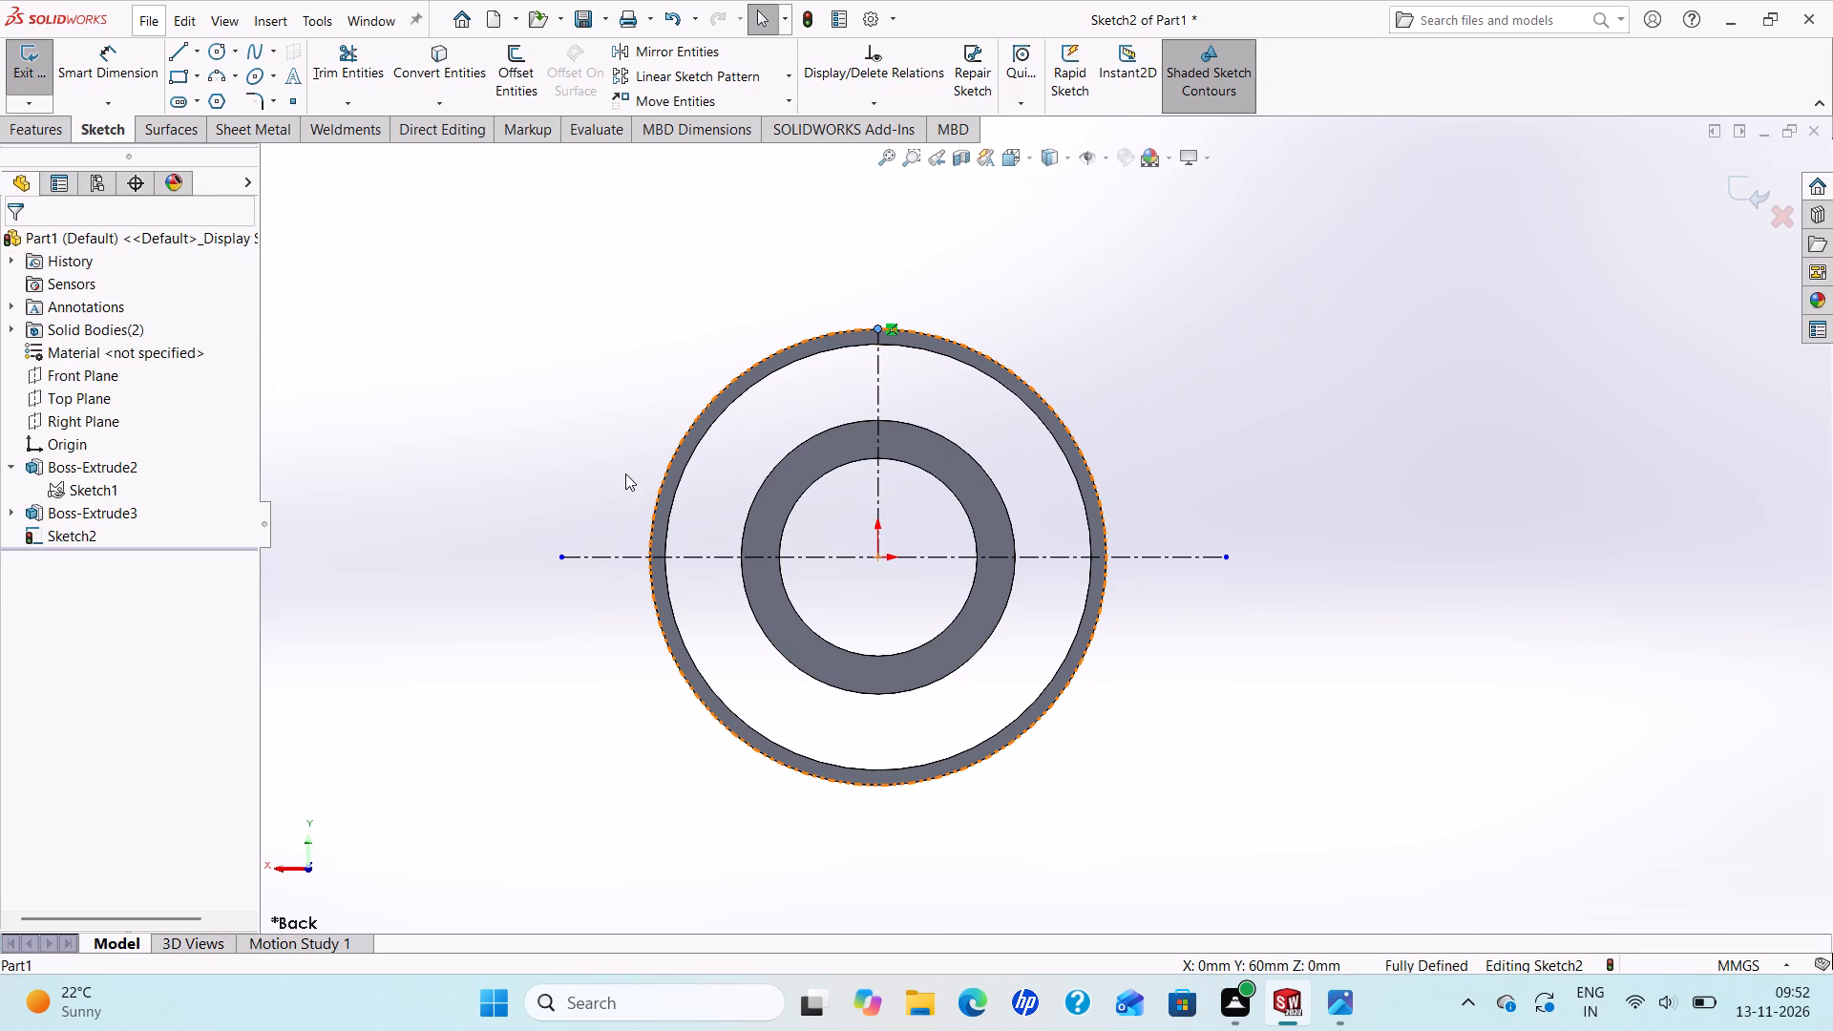
key(Escape)
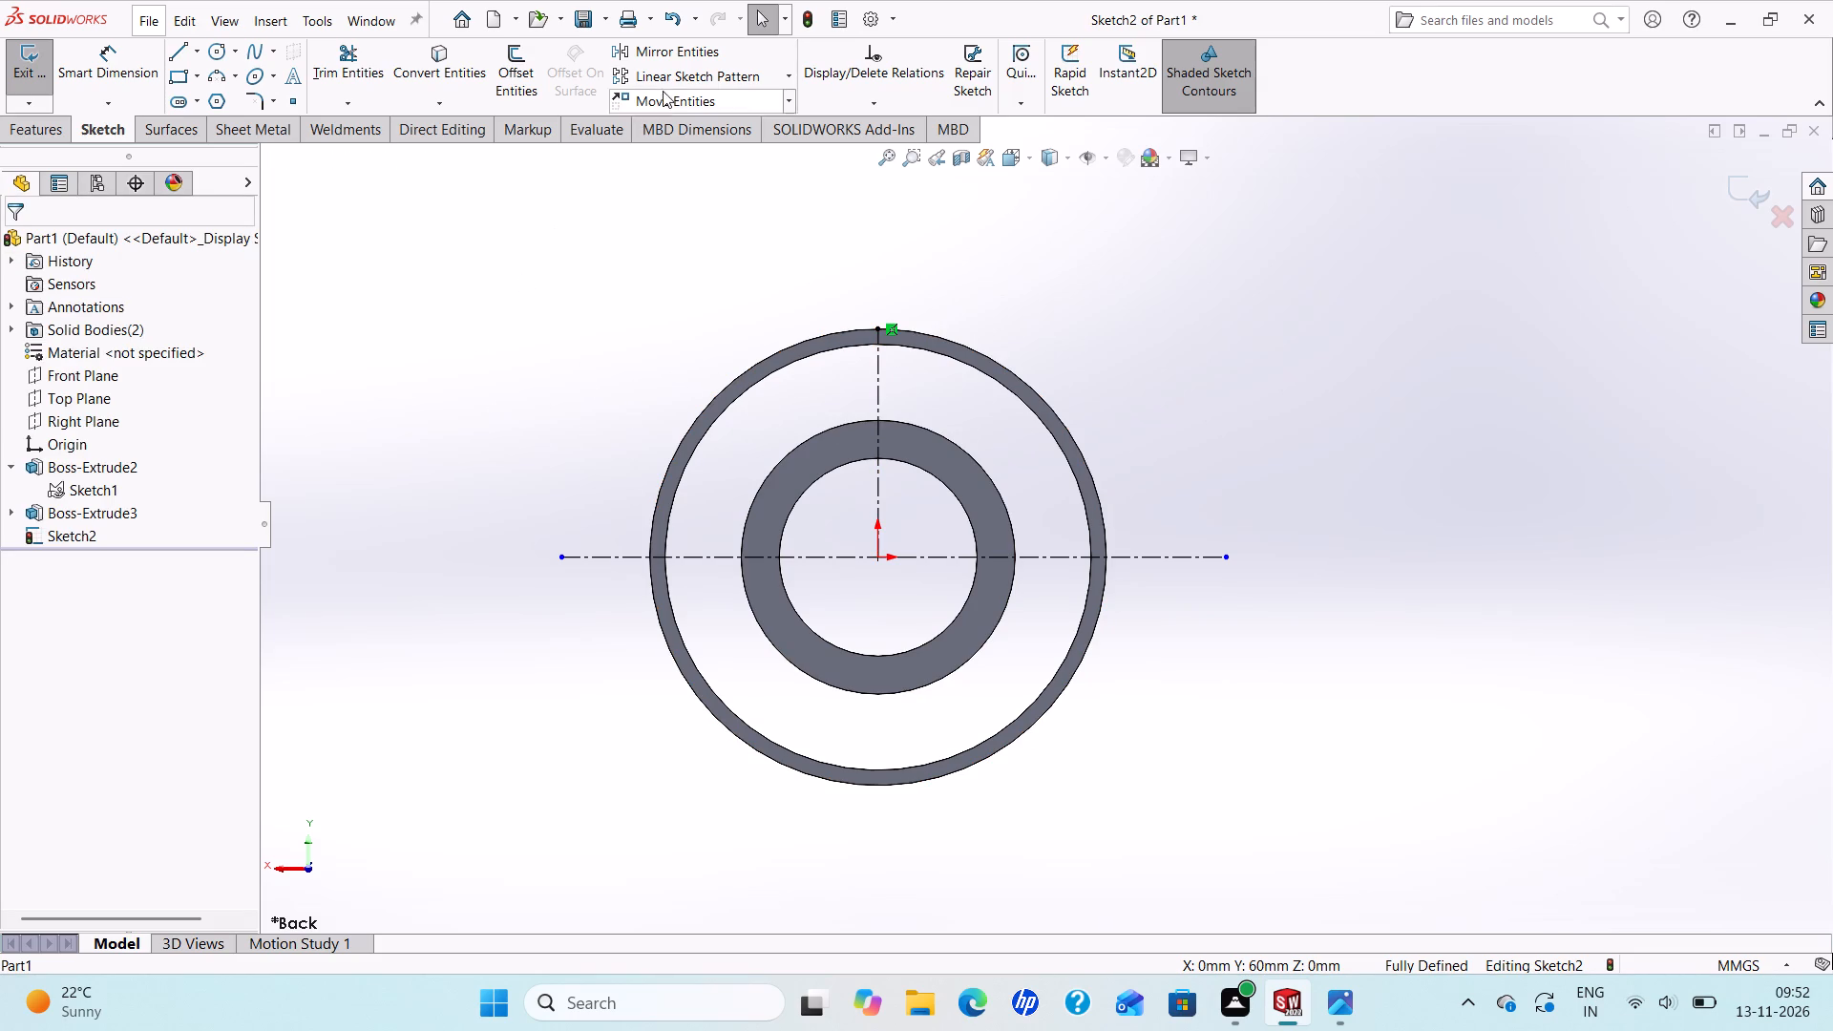
Check the reference drawing and offset the vertical centerline by 5 mm in both directions.
click(504, 79)
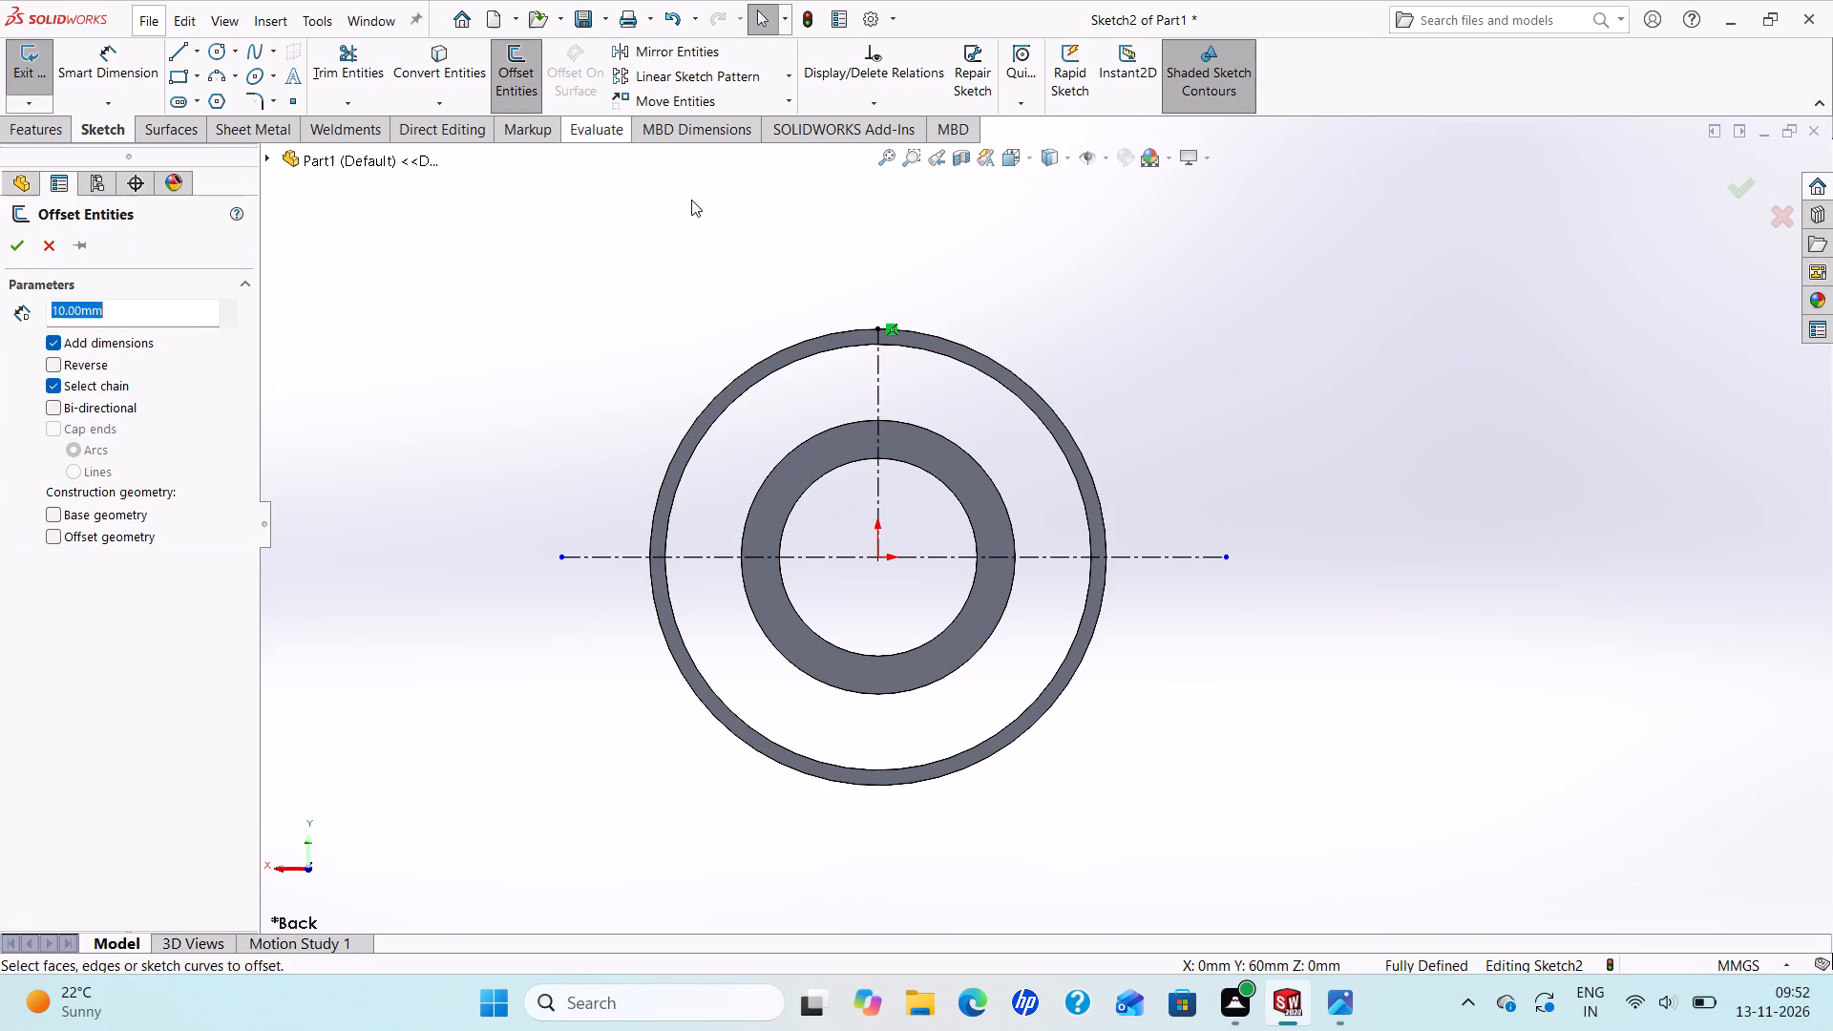
click(875, 389)
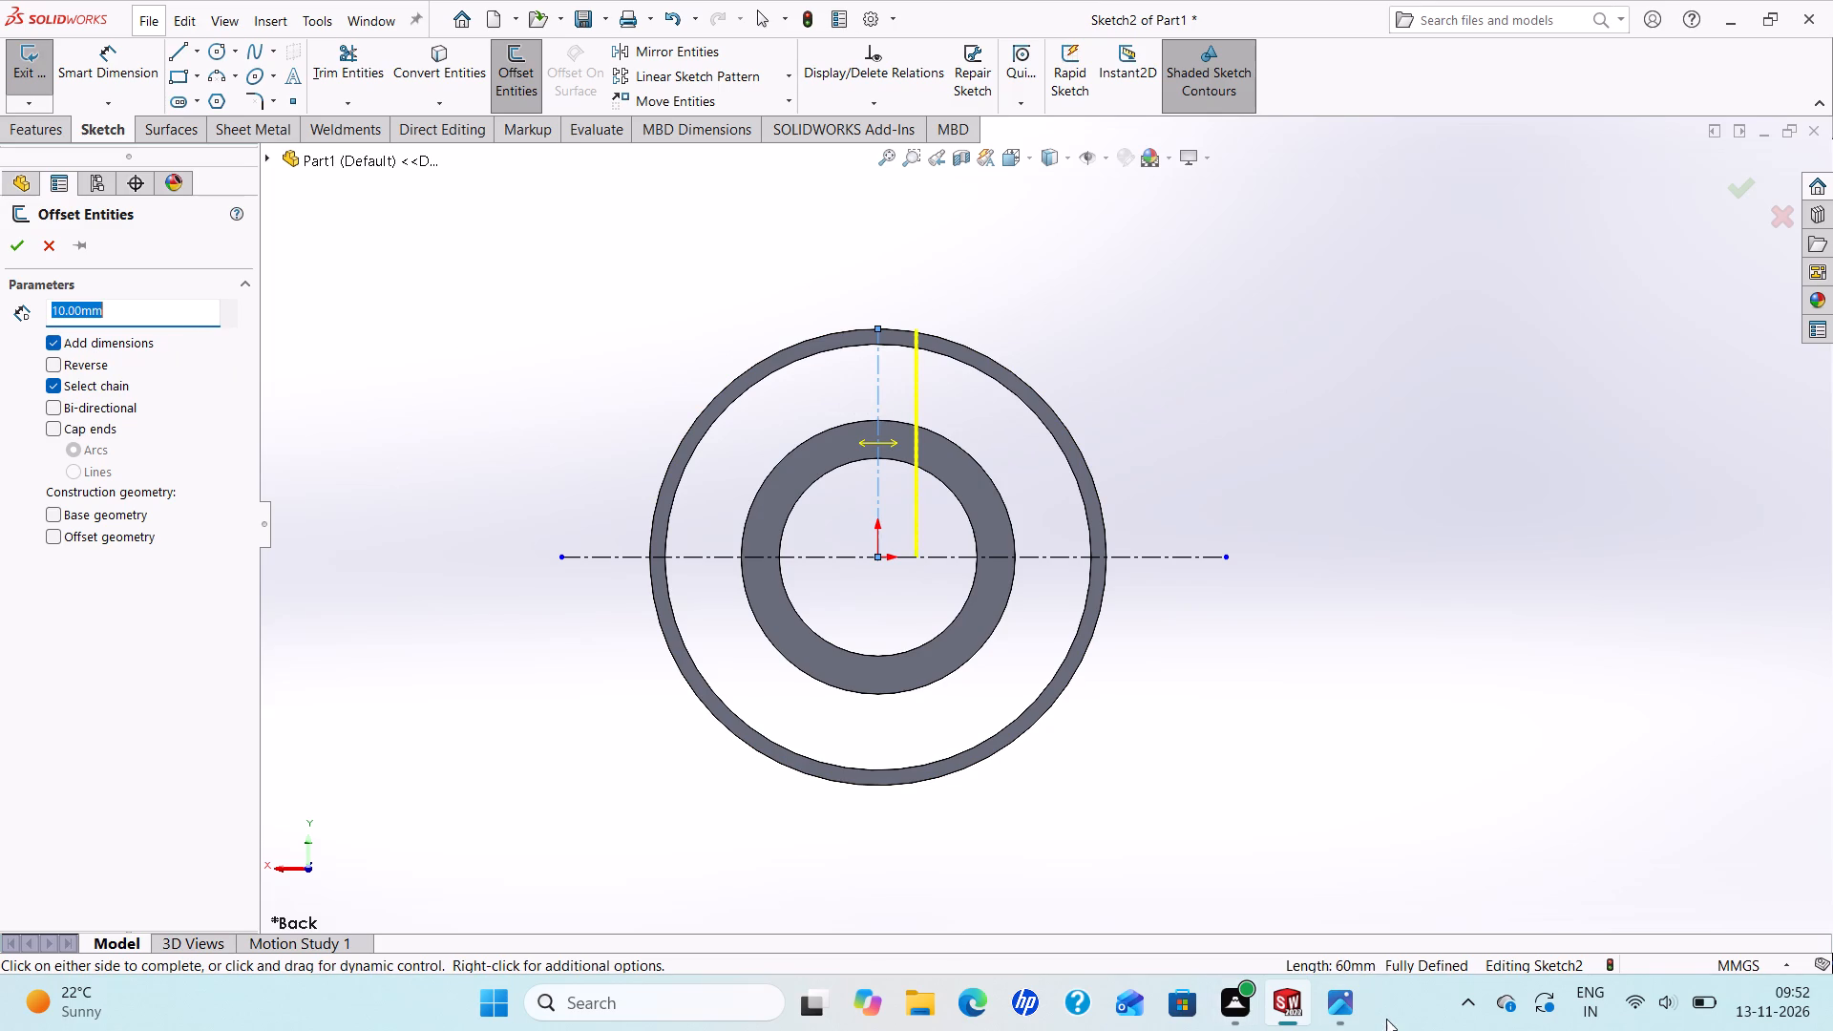
click(1348, 1008)
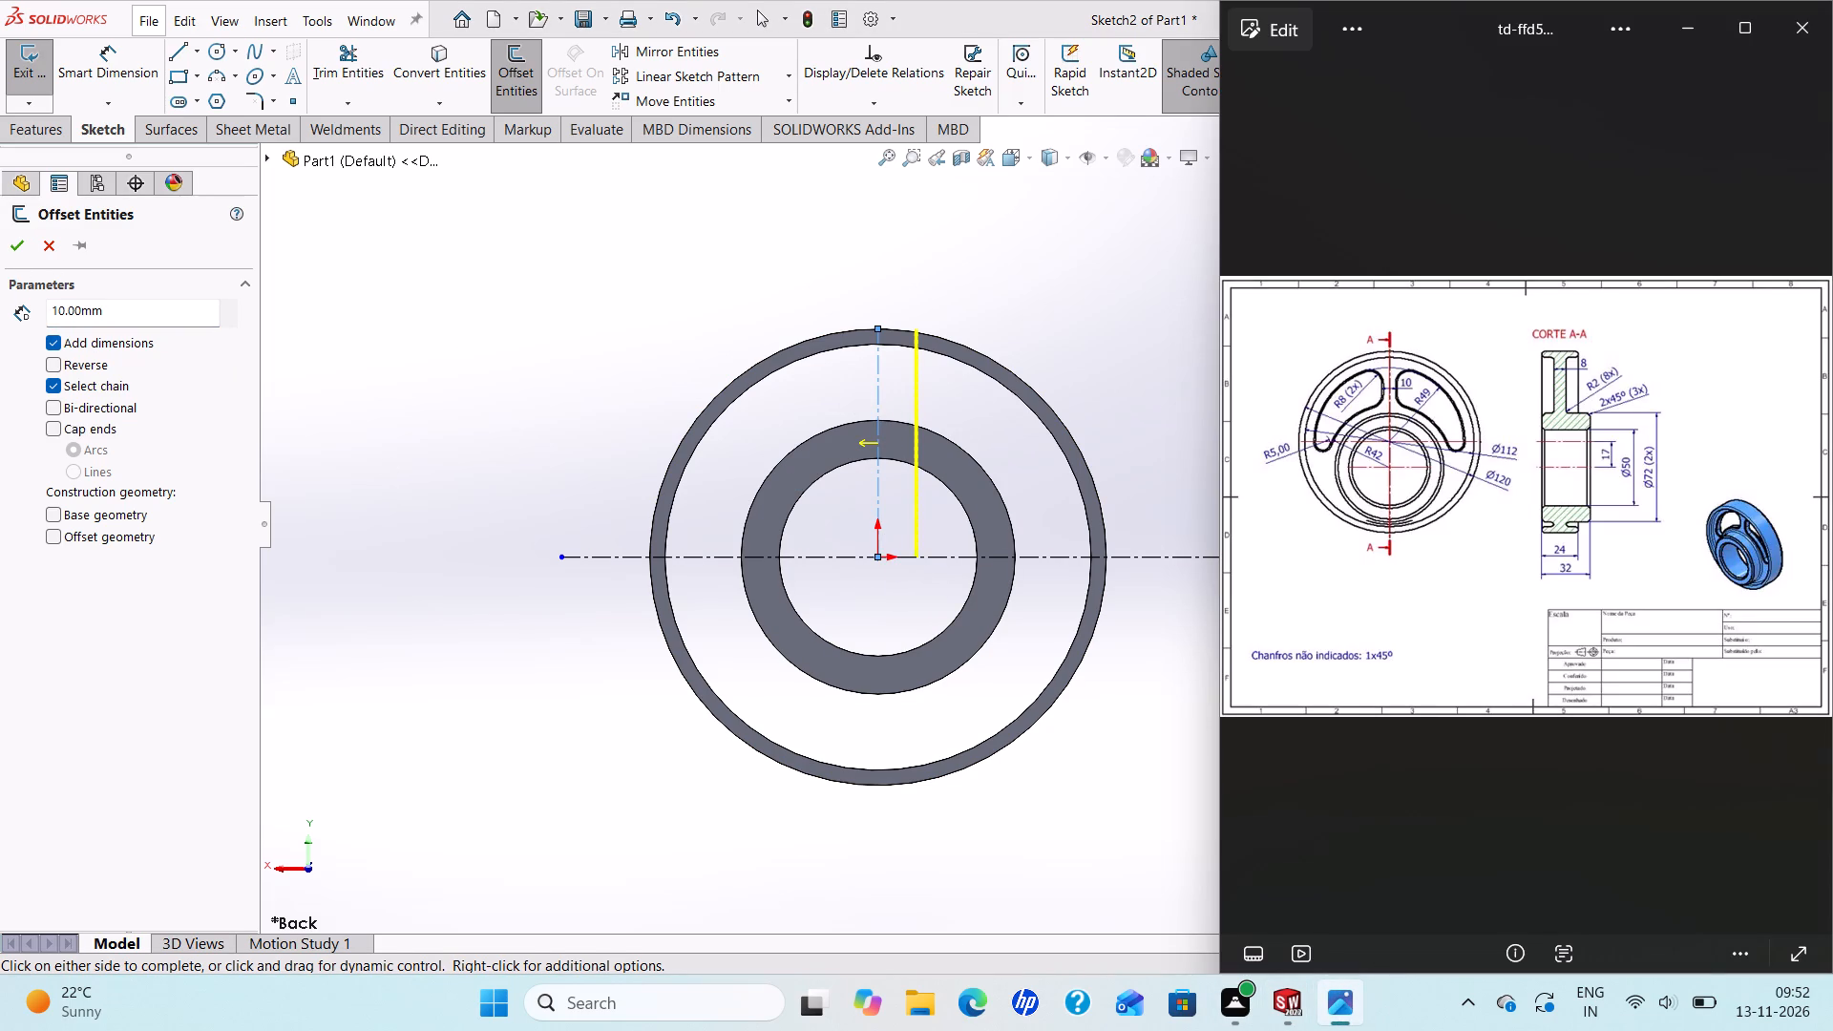
drag(107, 315, 0, 338)
key(5)
key(Return)
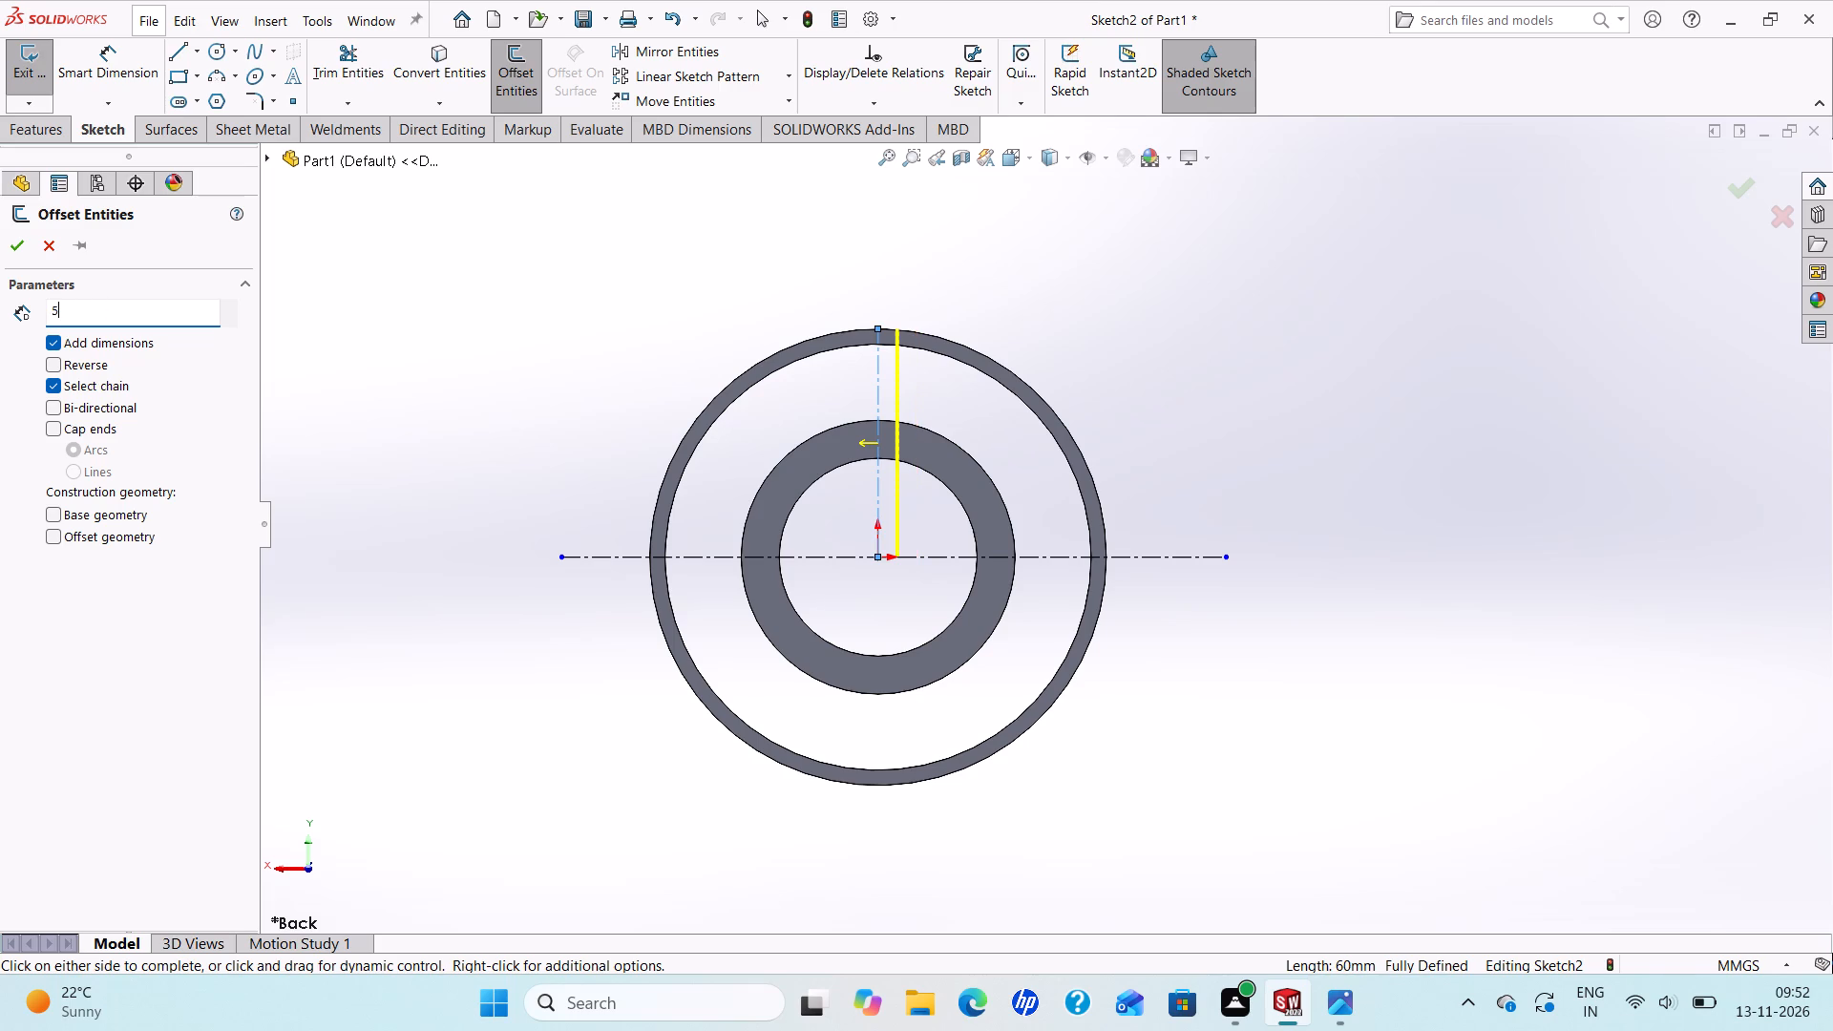
click(53, 410)
click(9, 249)
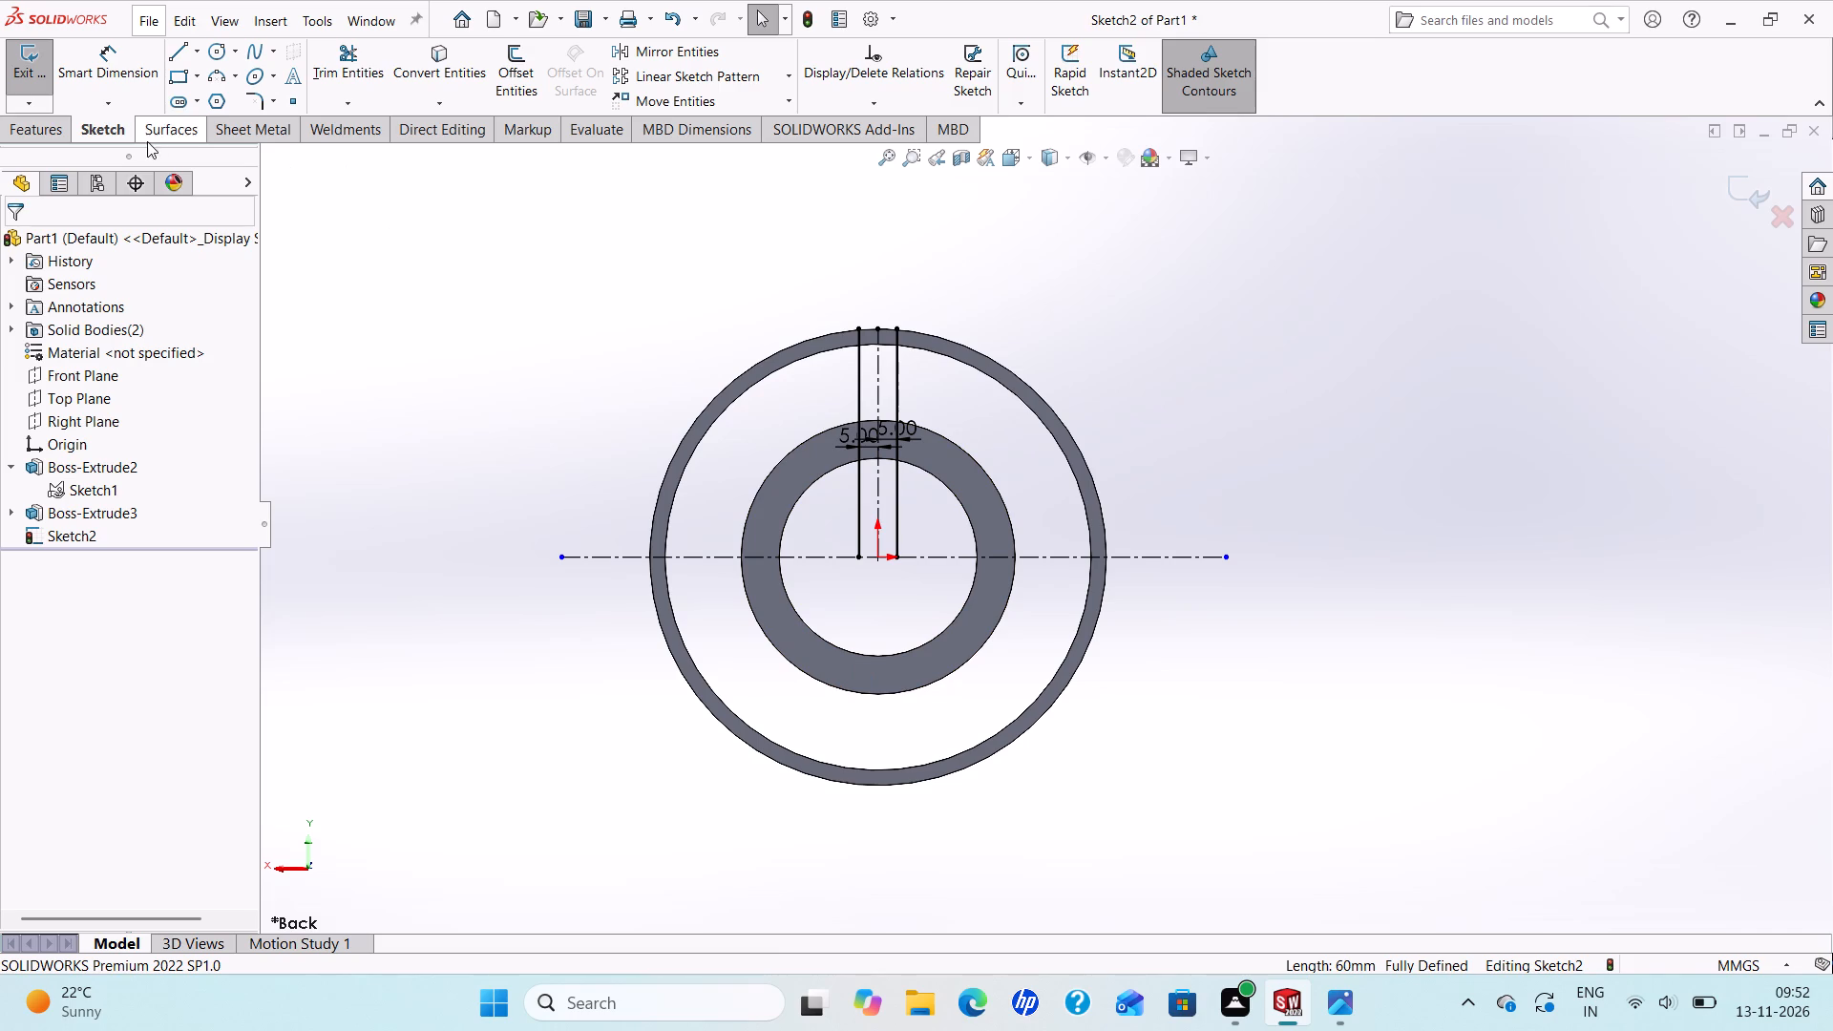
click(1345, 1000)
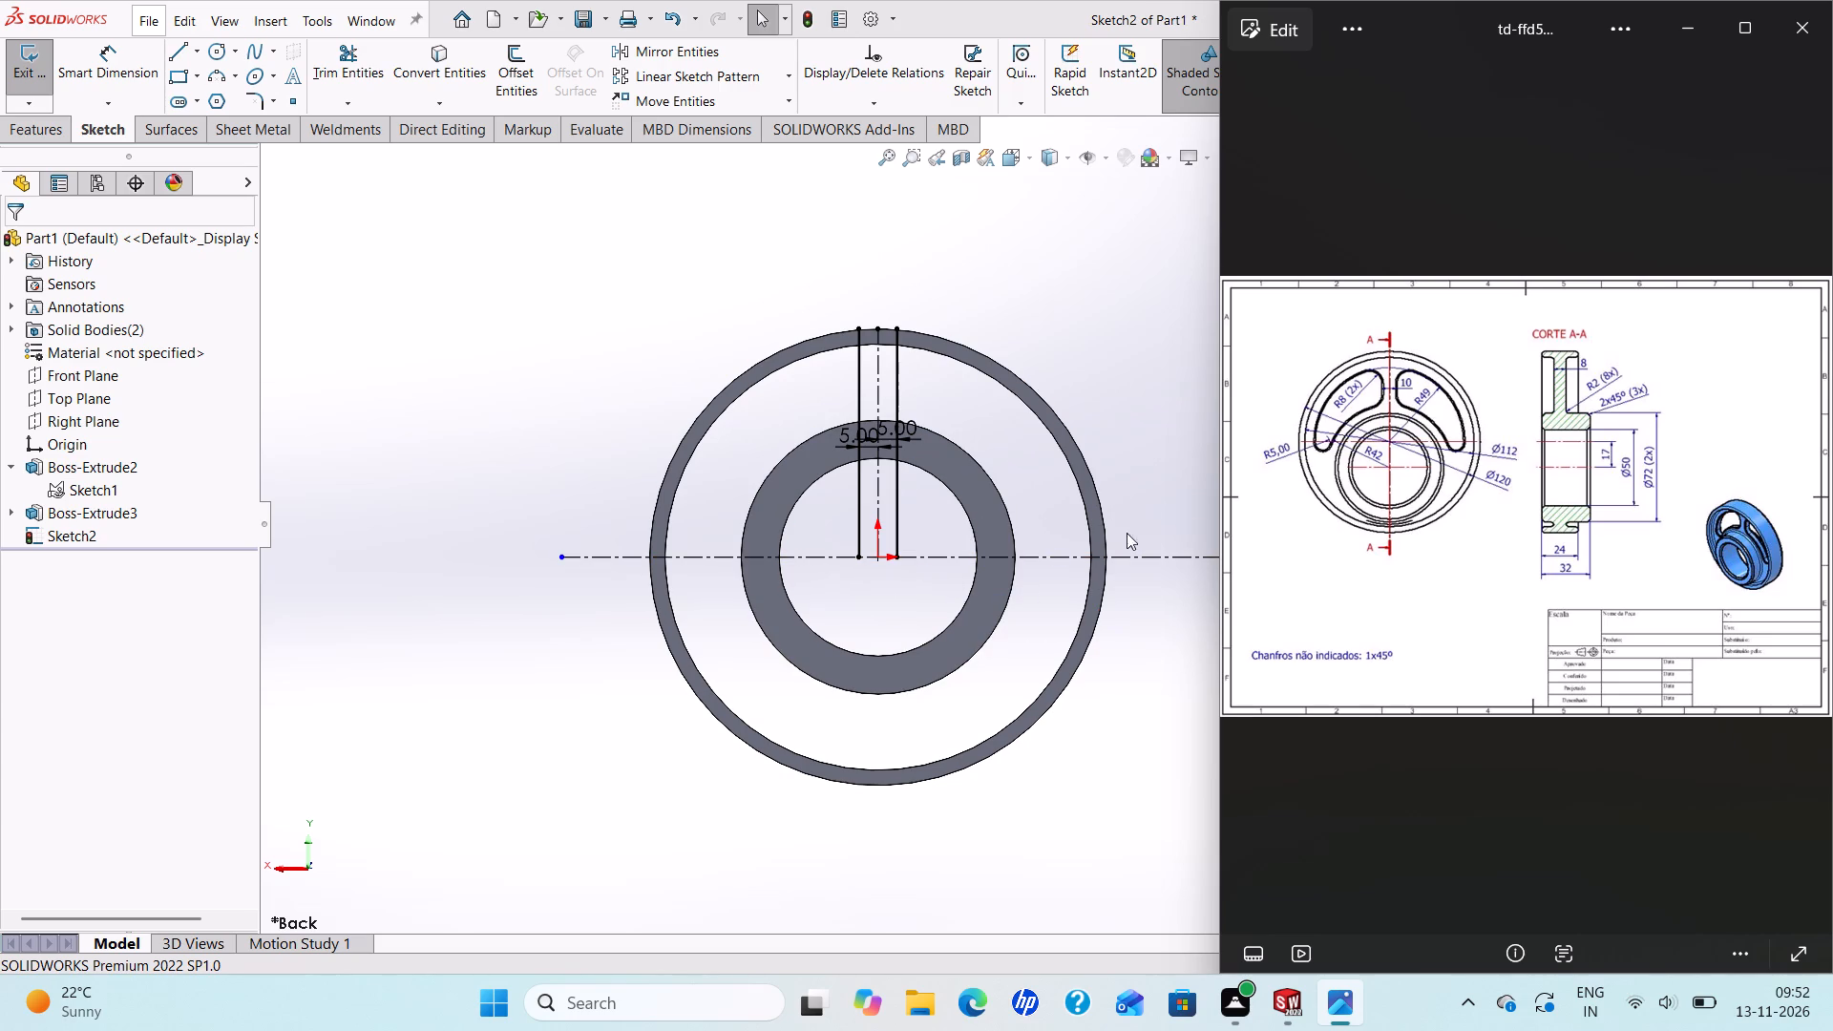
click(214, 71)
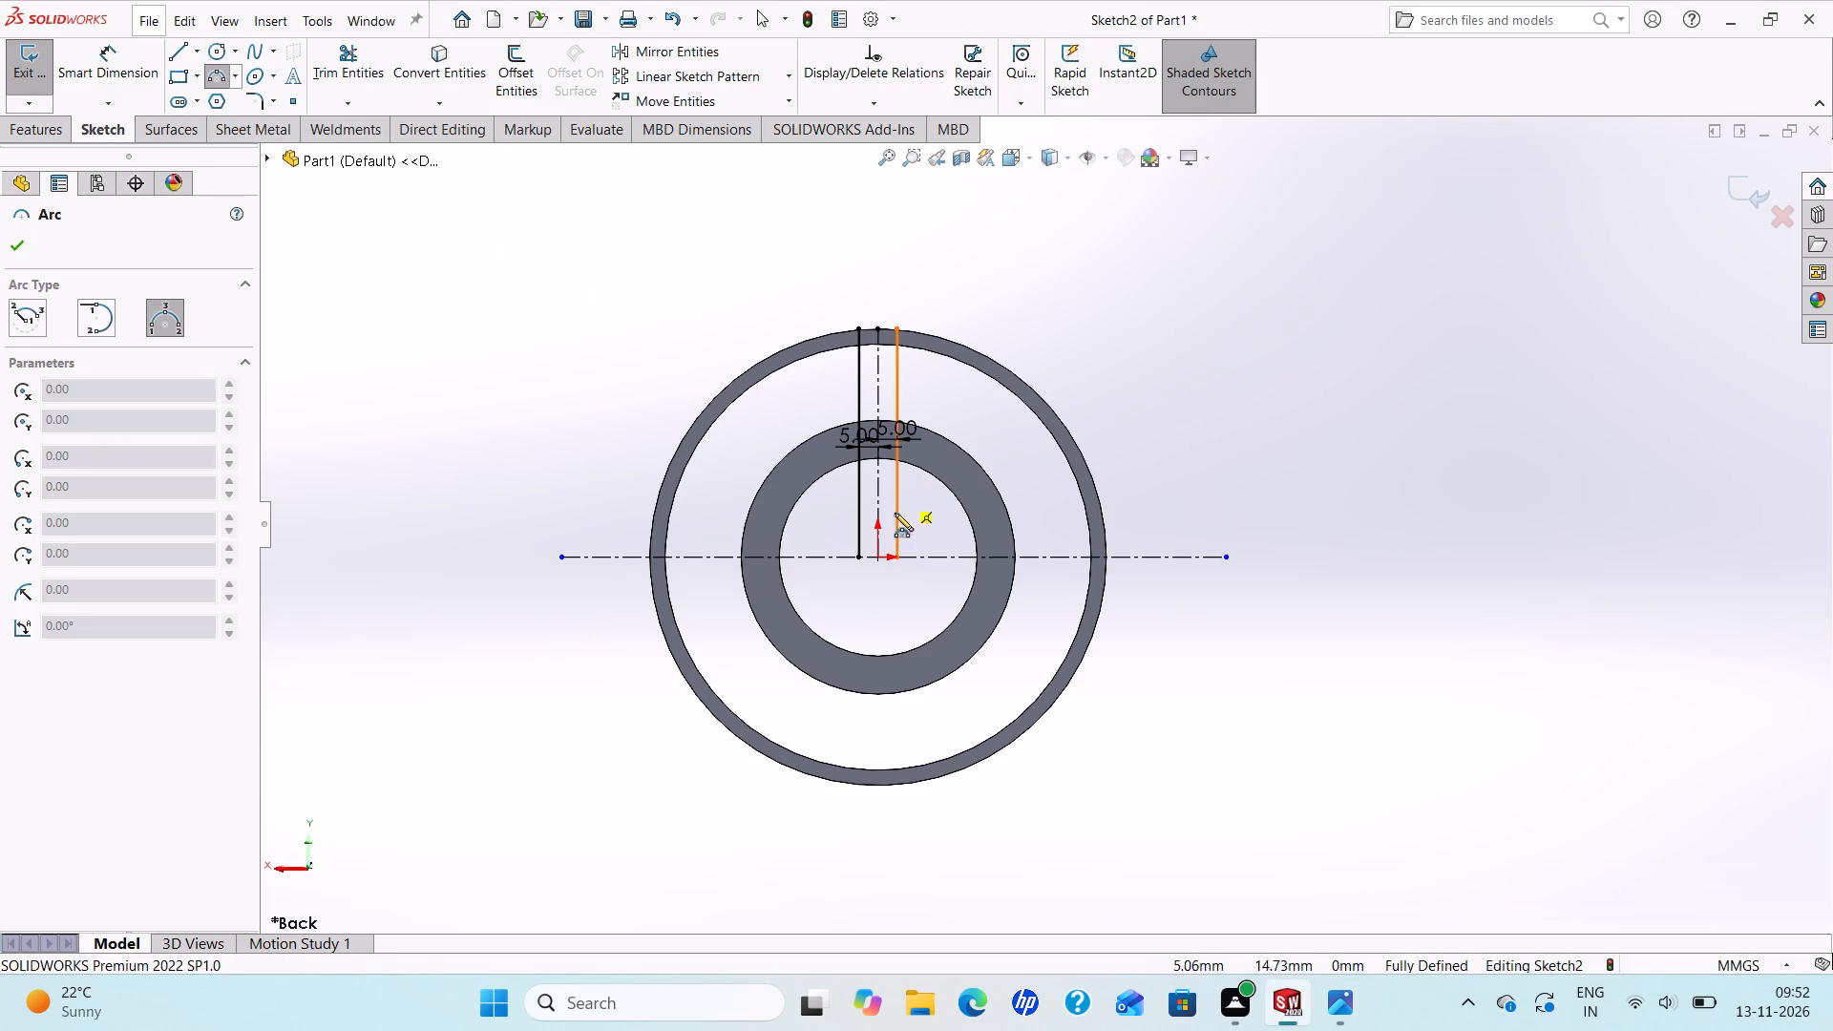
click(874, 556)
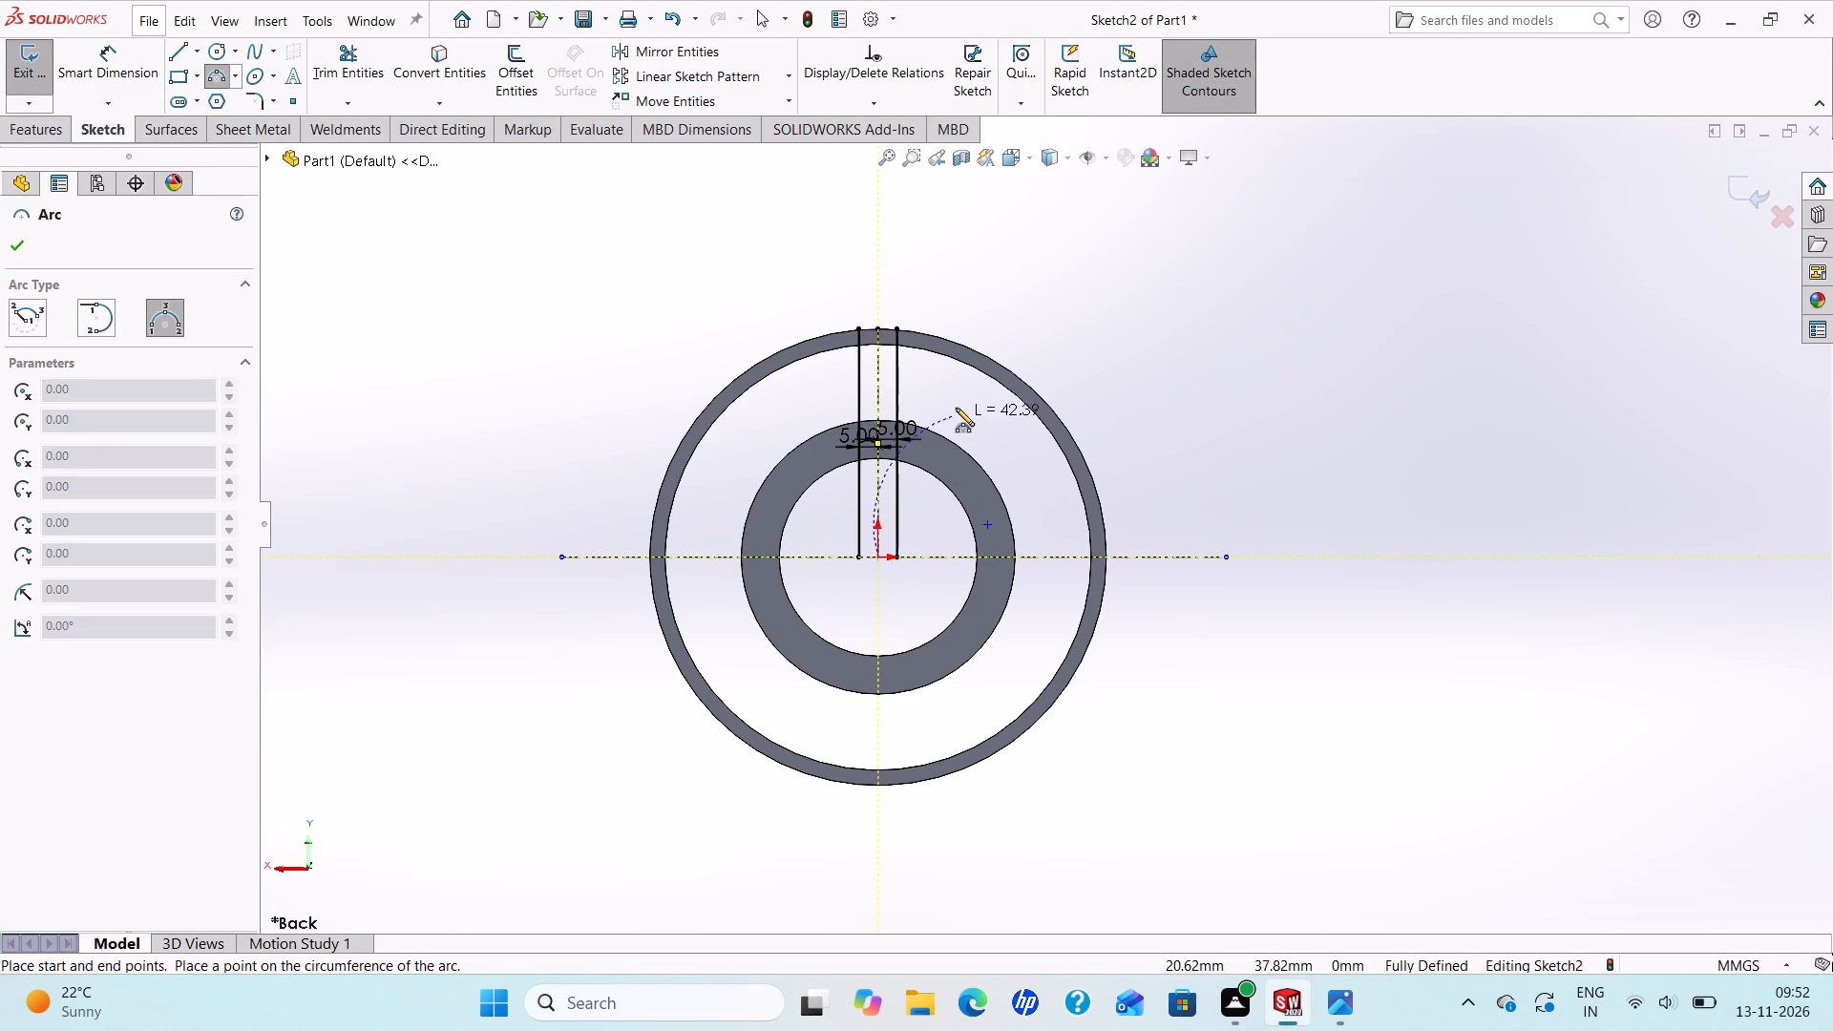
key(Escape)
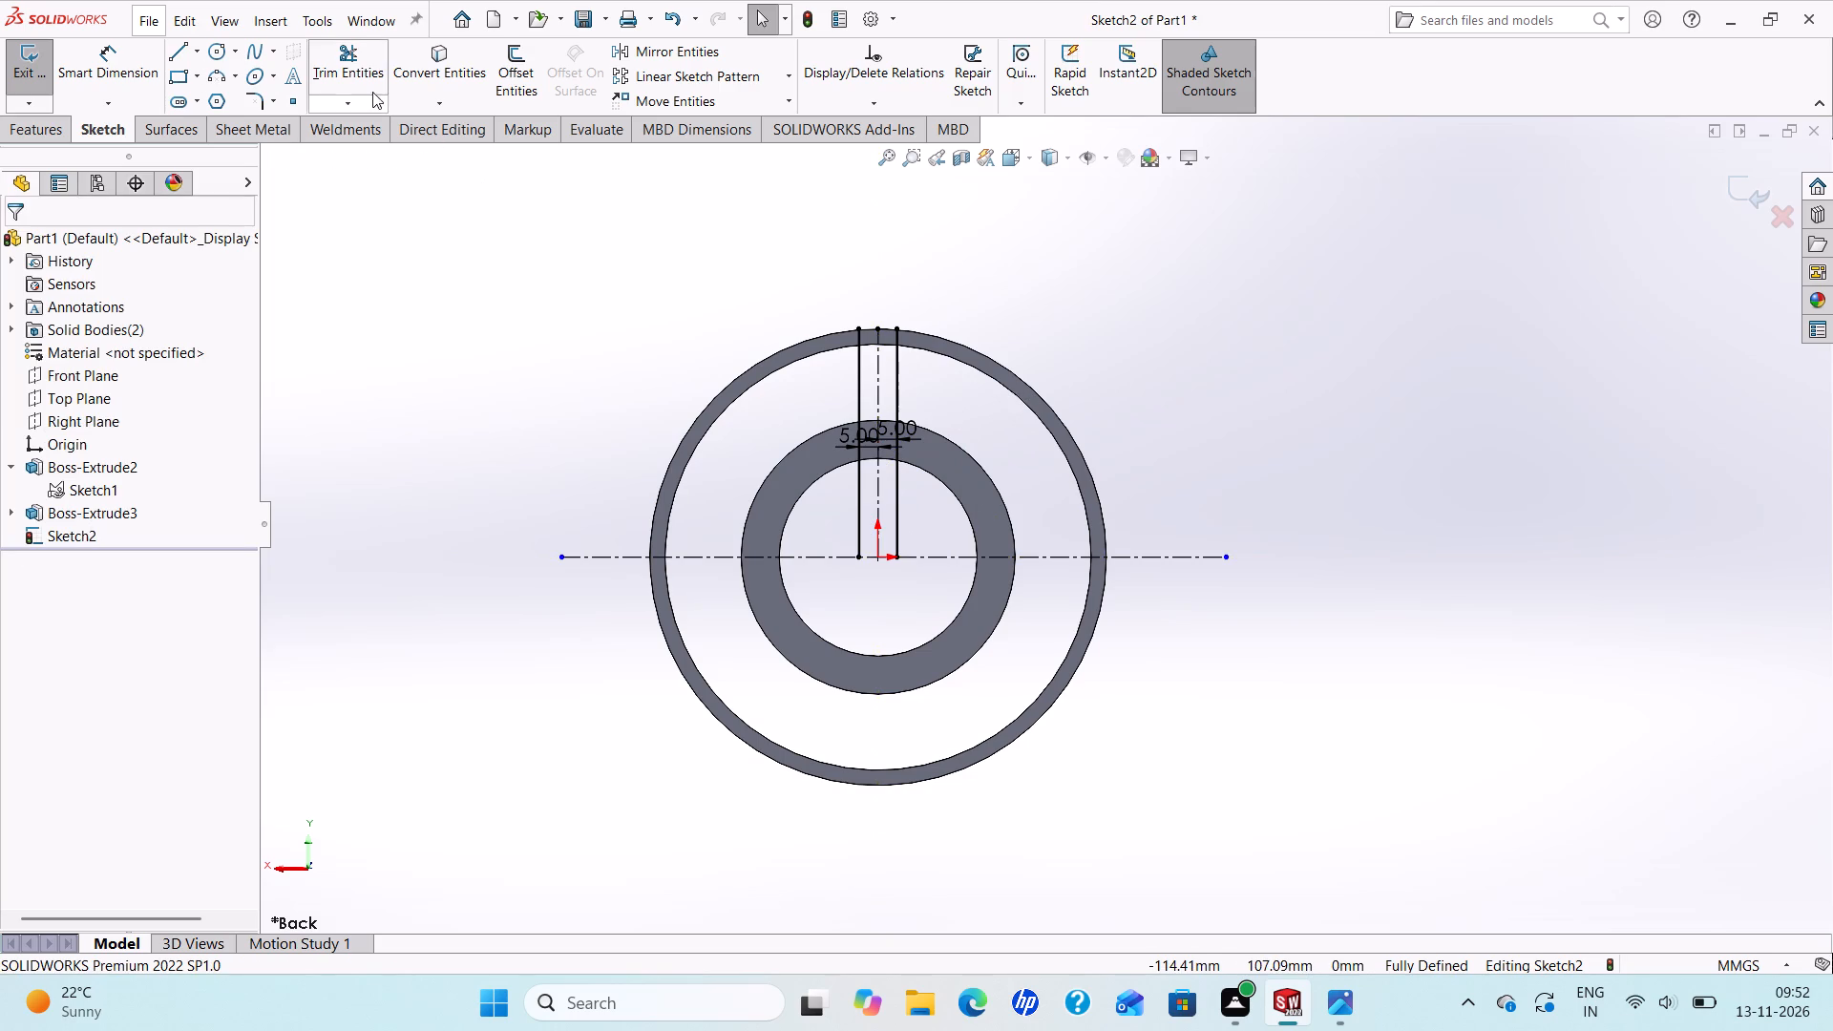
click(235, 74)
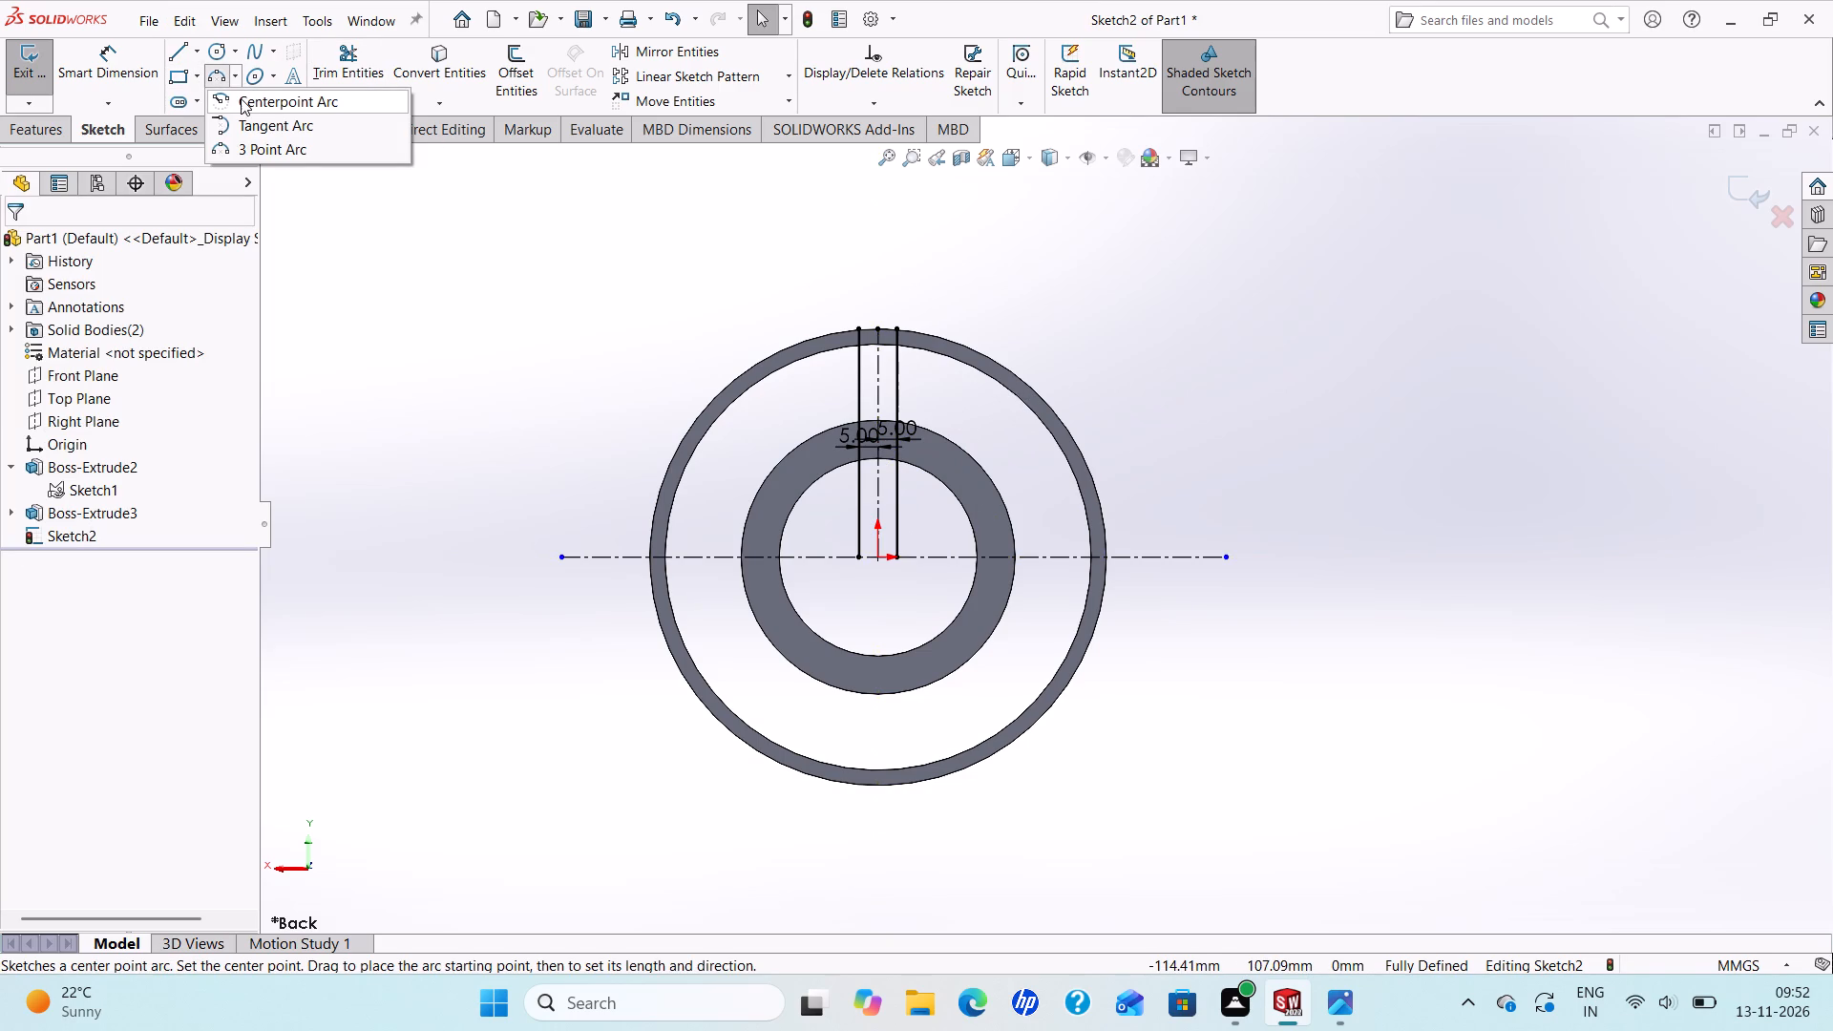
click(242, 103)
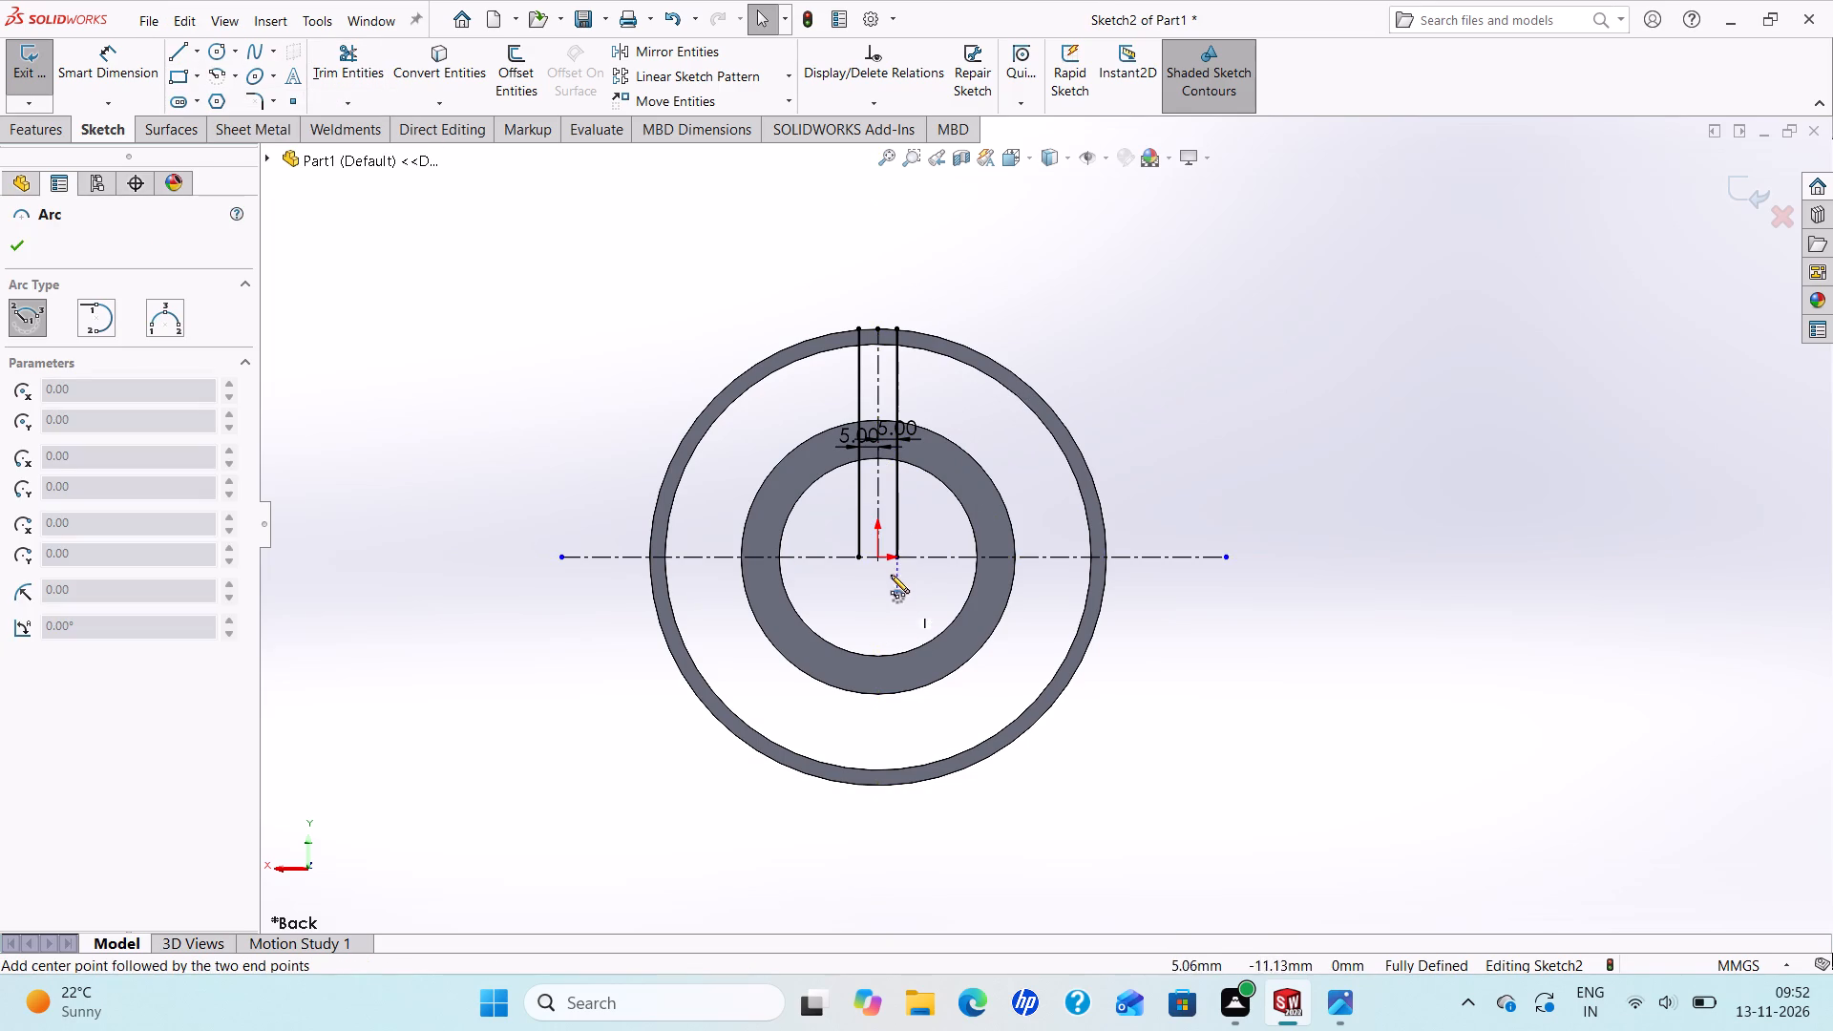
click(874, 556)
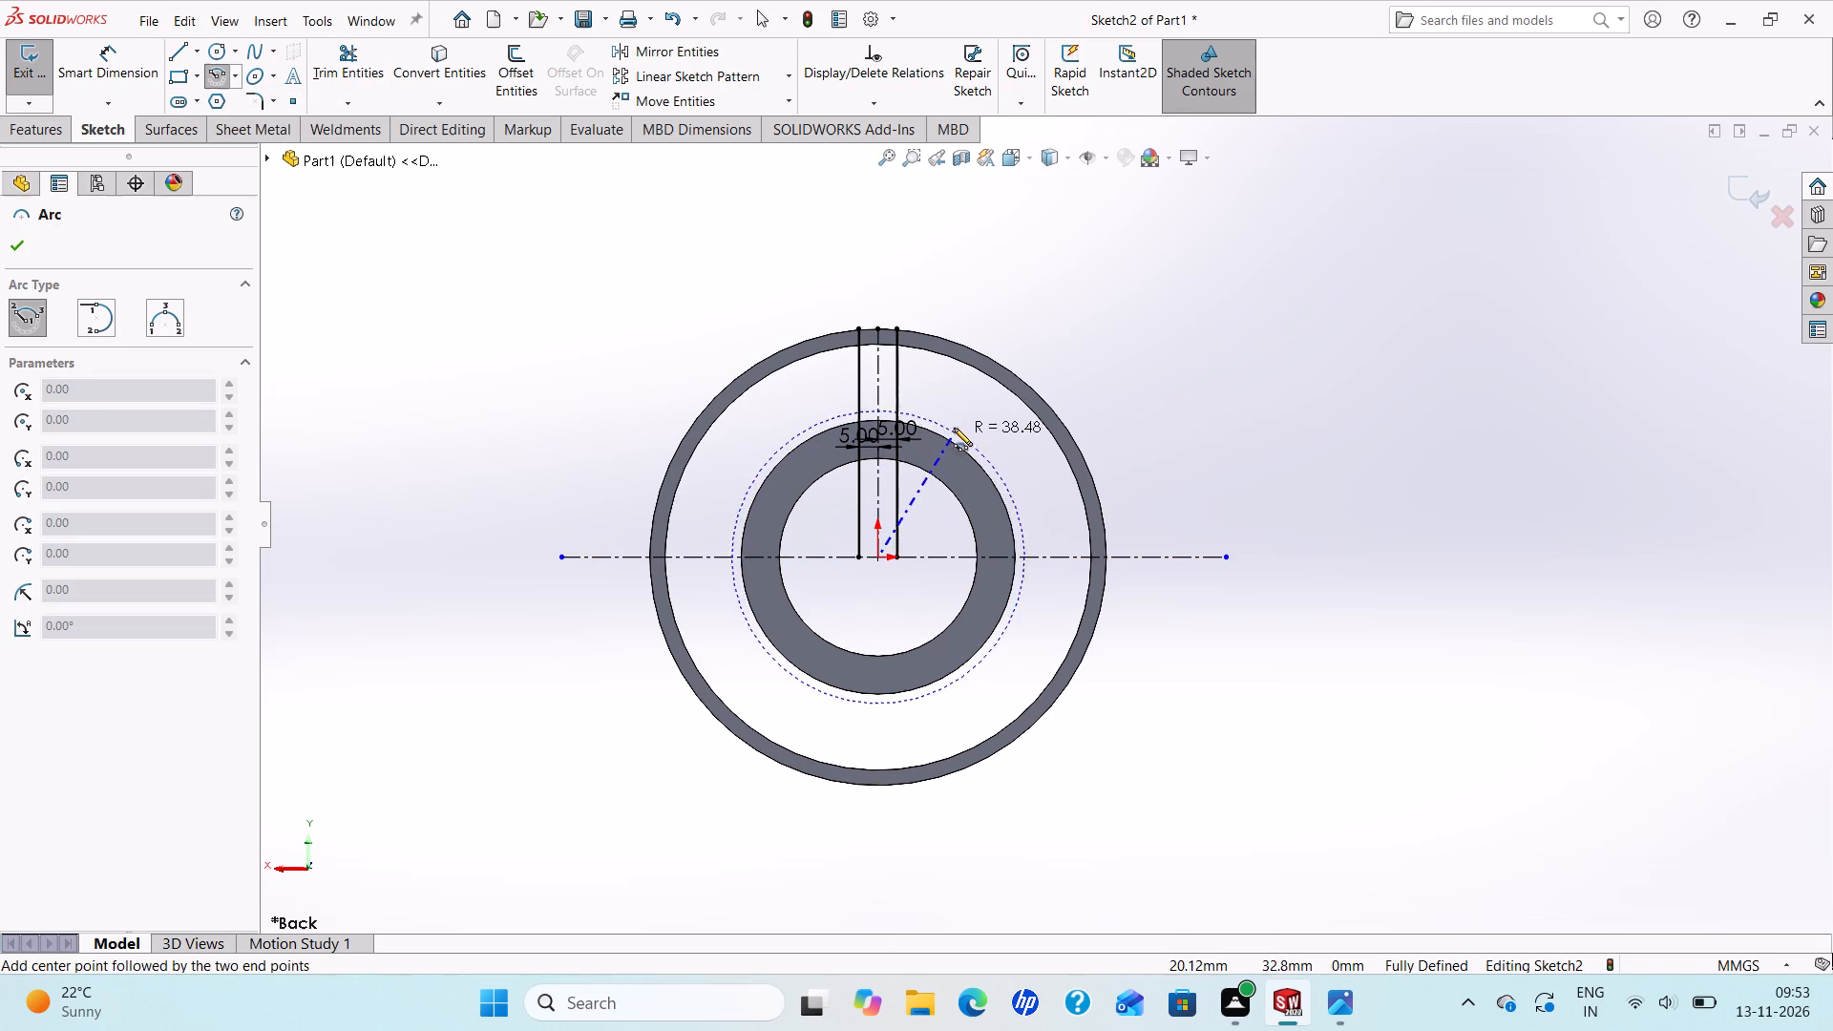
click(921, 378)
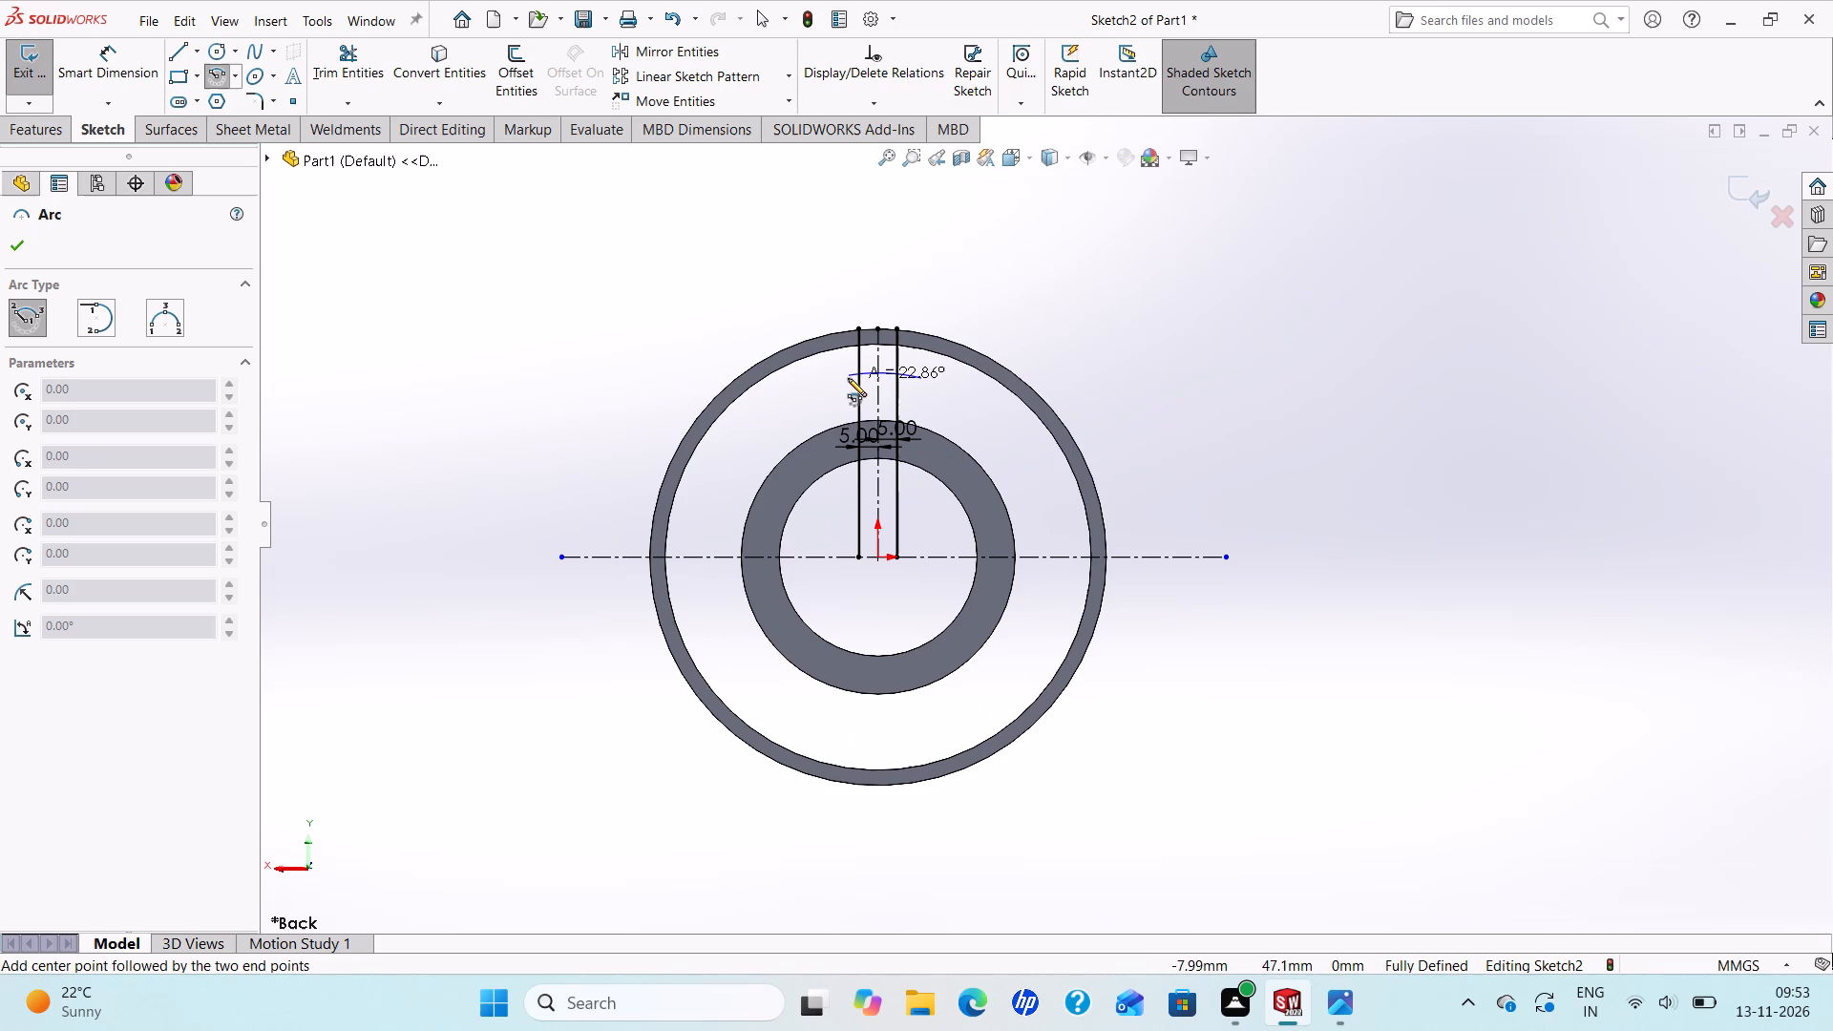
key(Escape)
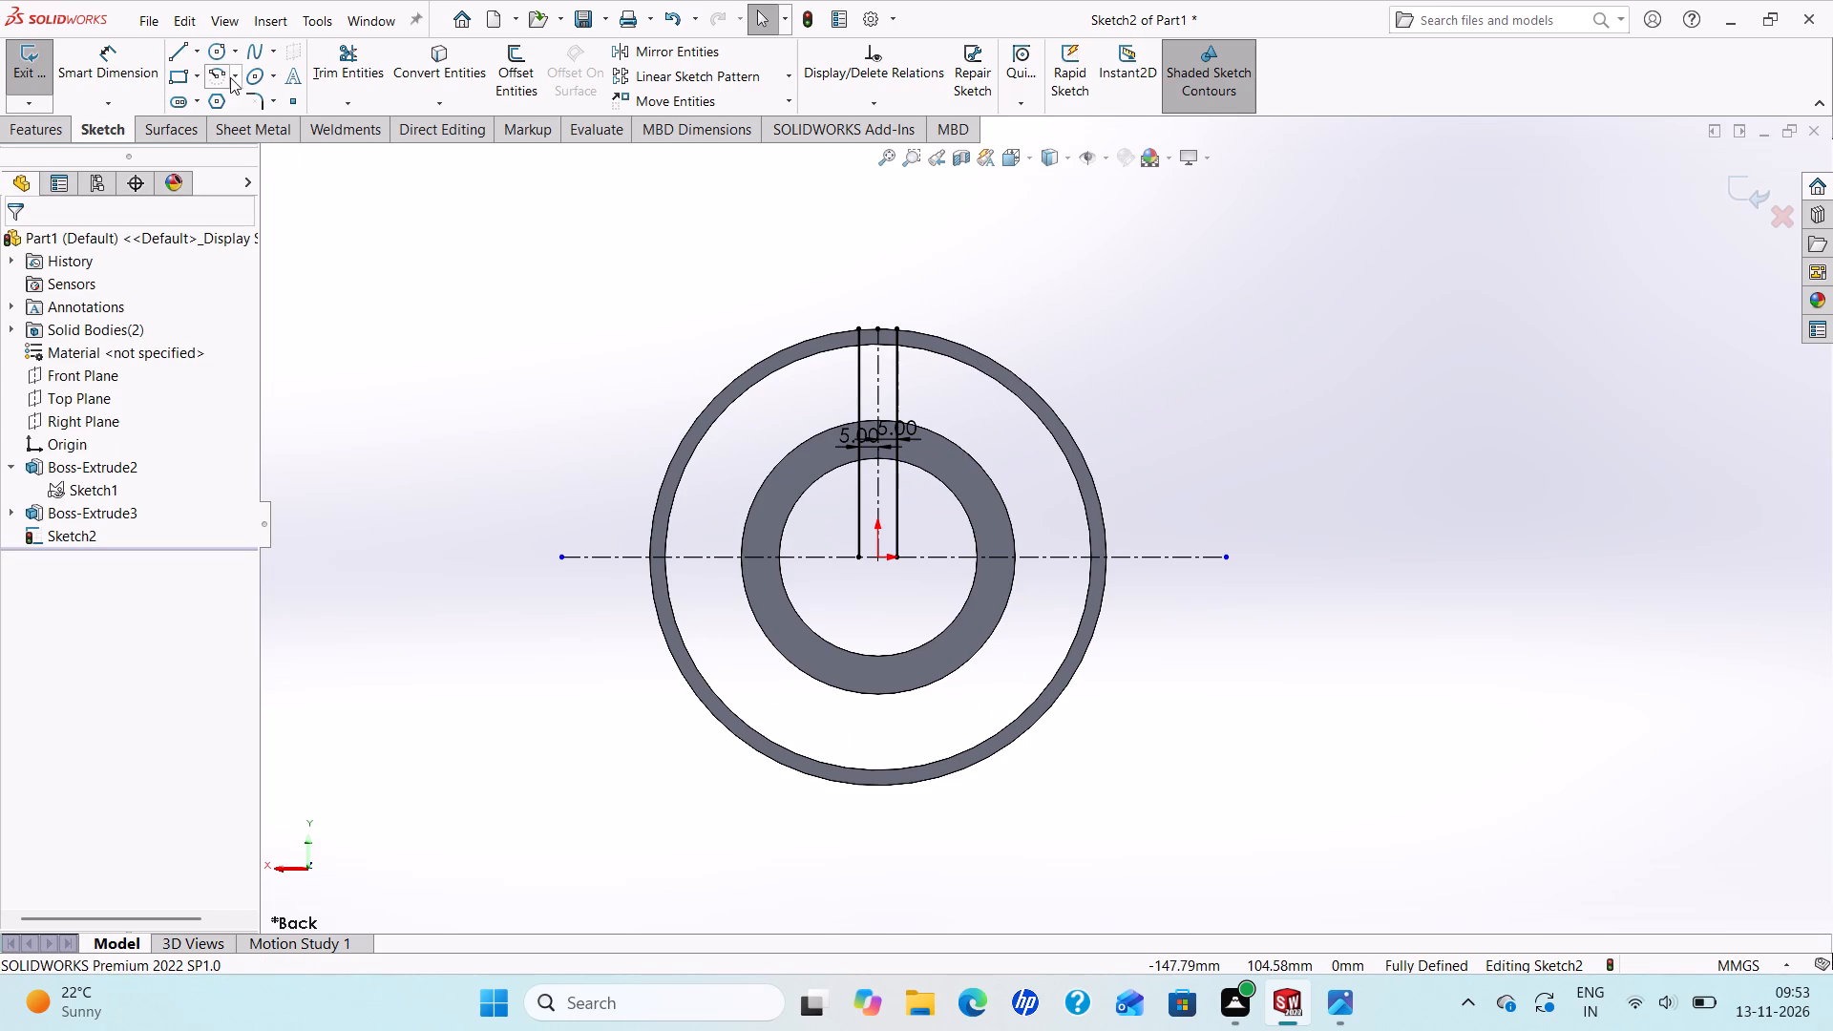
Sketch a centerpoint arc about the origin, radius about 47 mm and spanning about 60°, in the upper-right area between hub and outer ring.
click(222, 71)
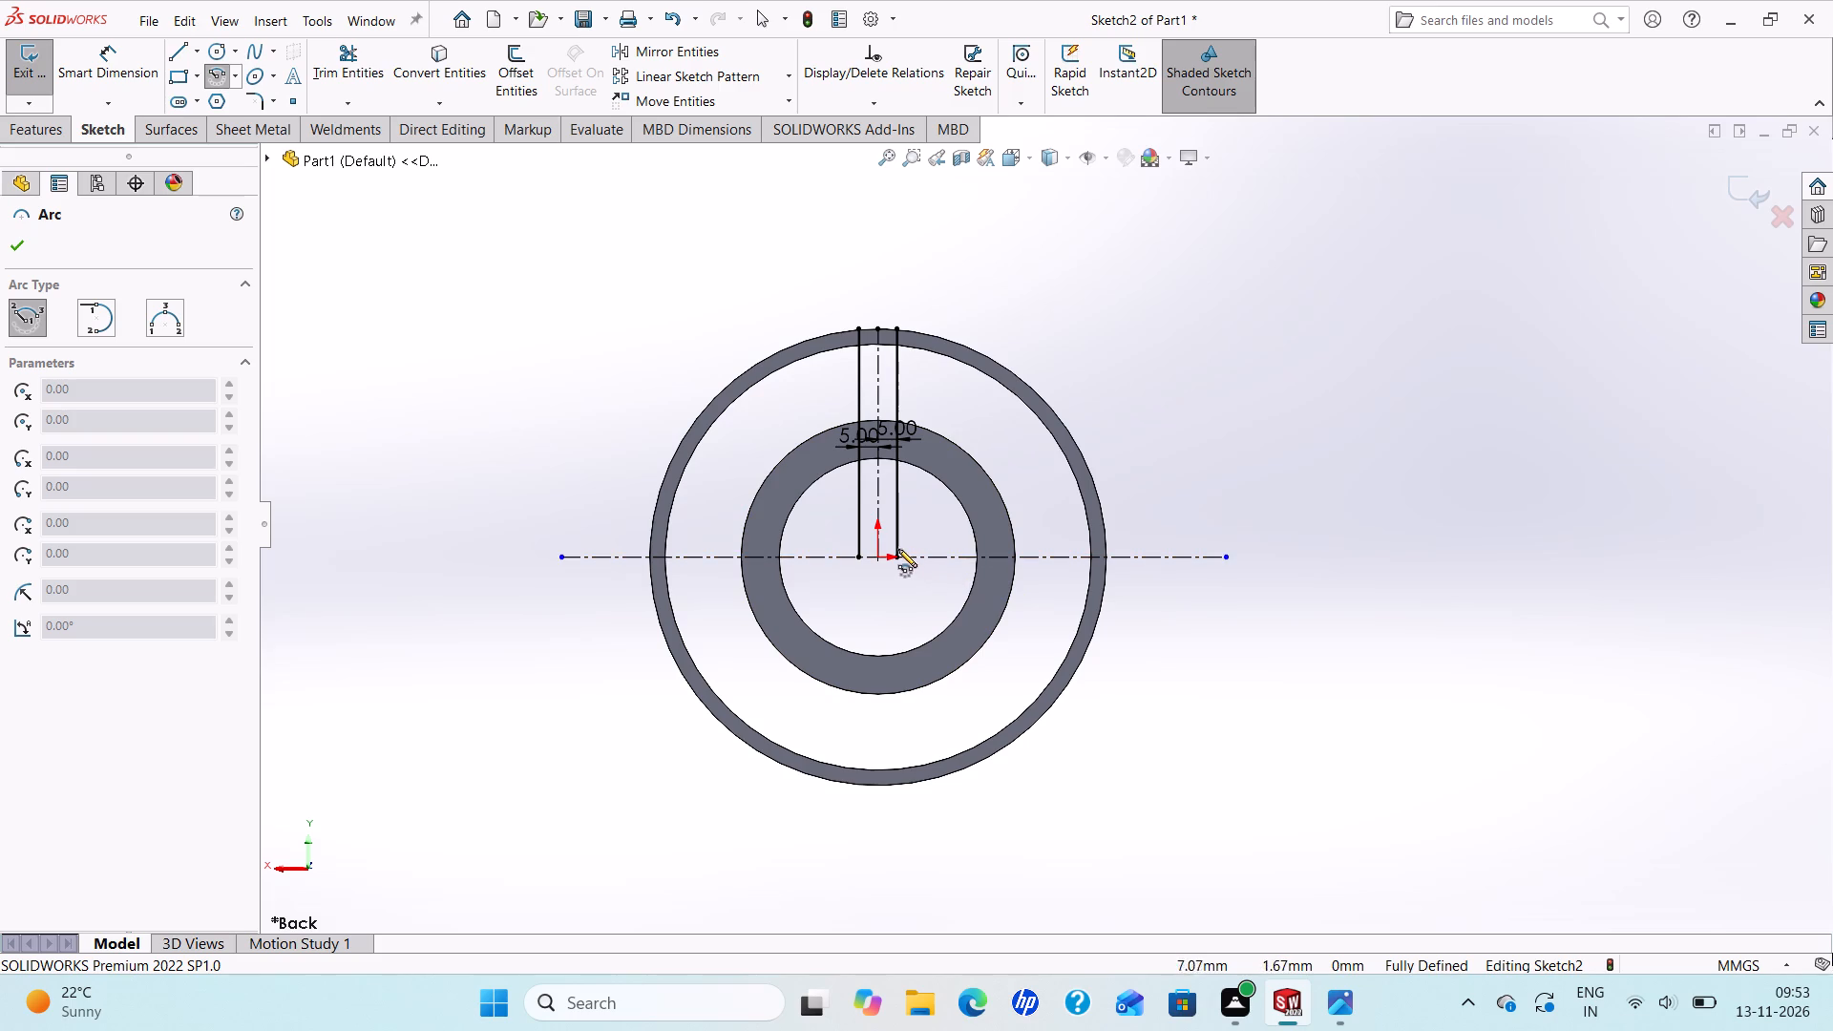
click(879, 555)
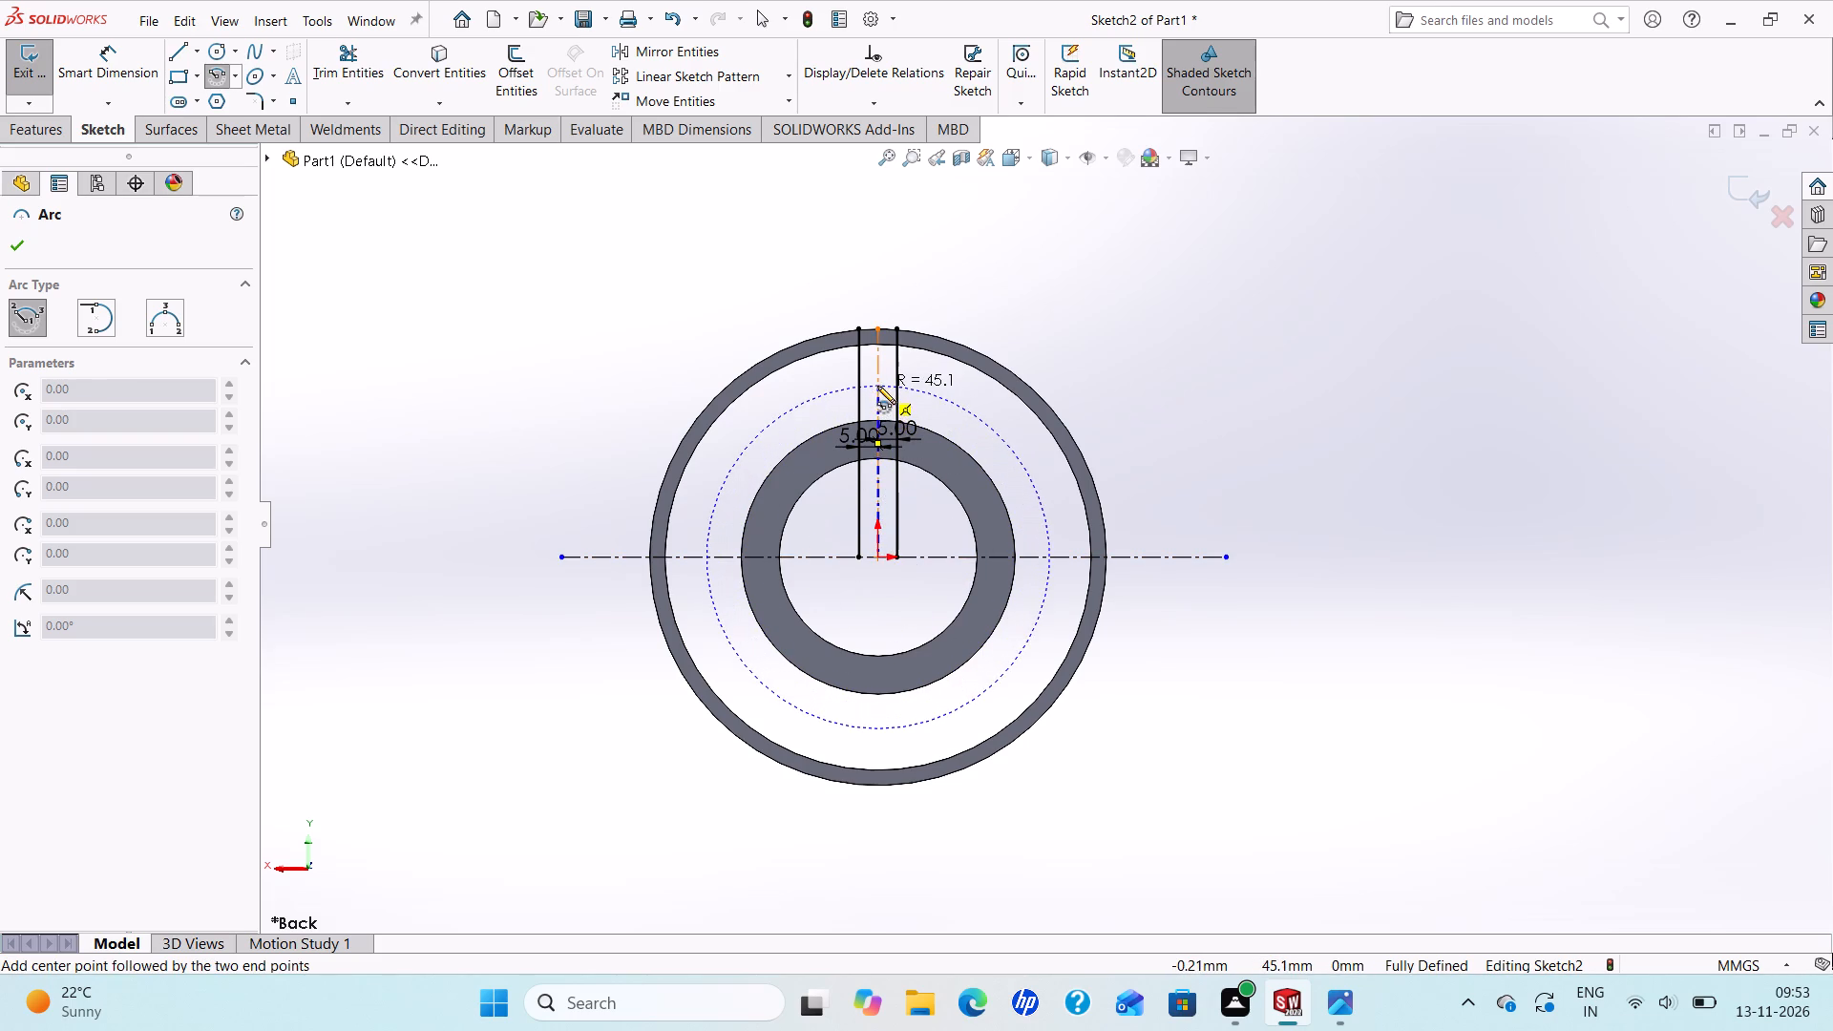
click(918, 383)
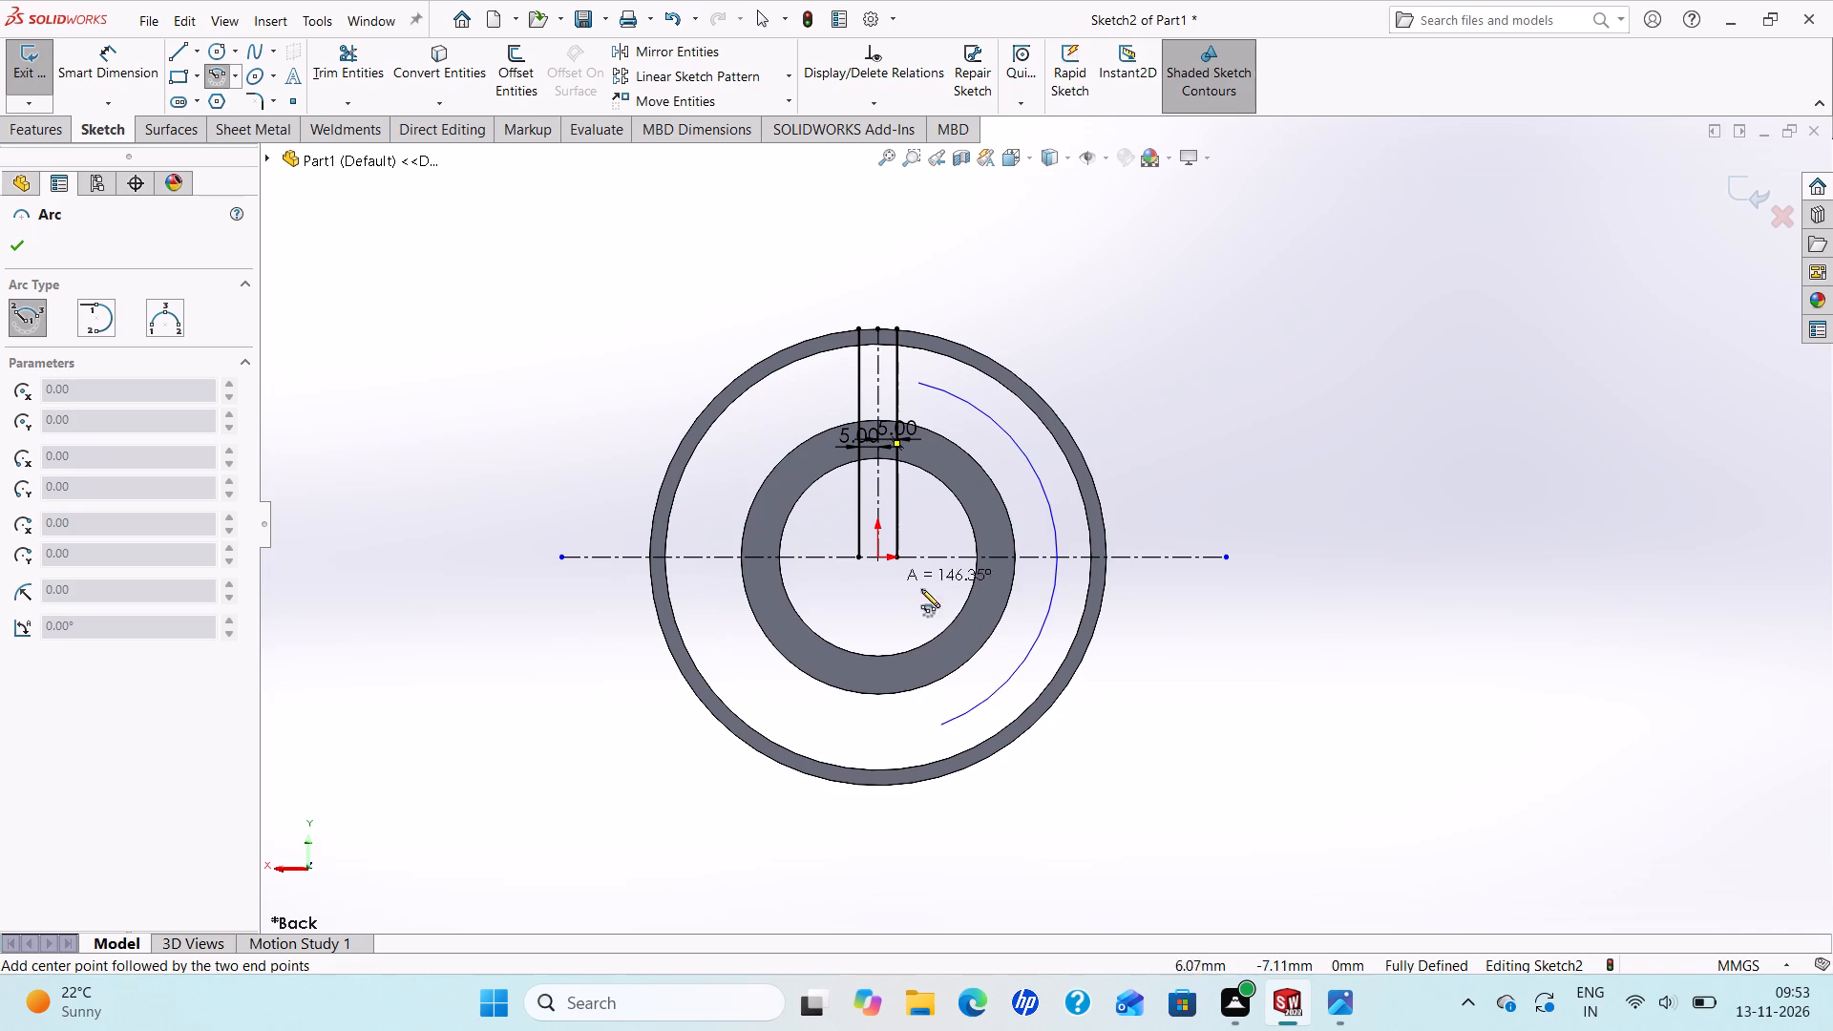
click(1043, 507)
right_click(1043, 507)
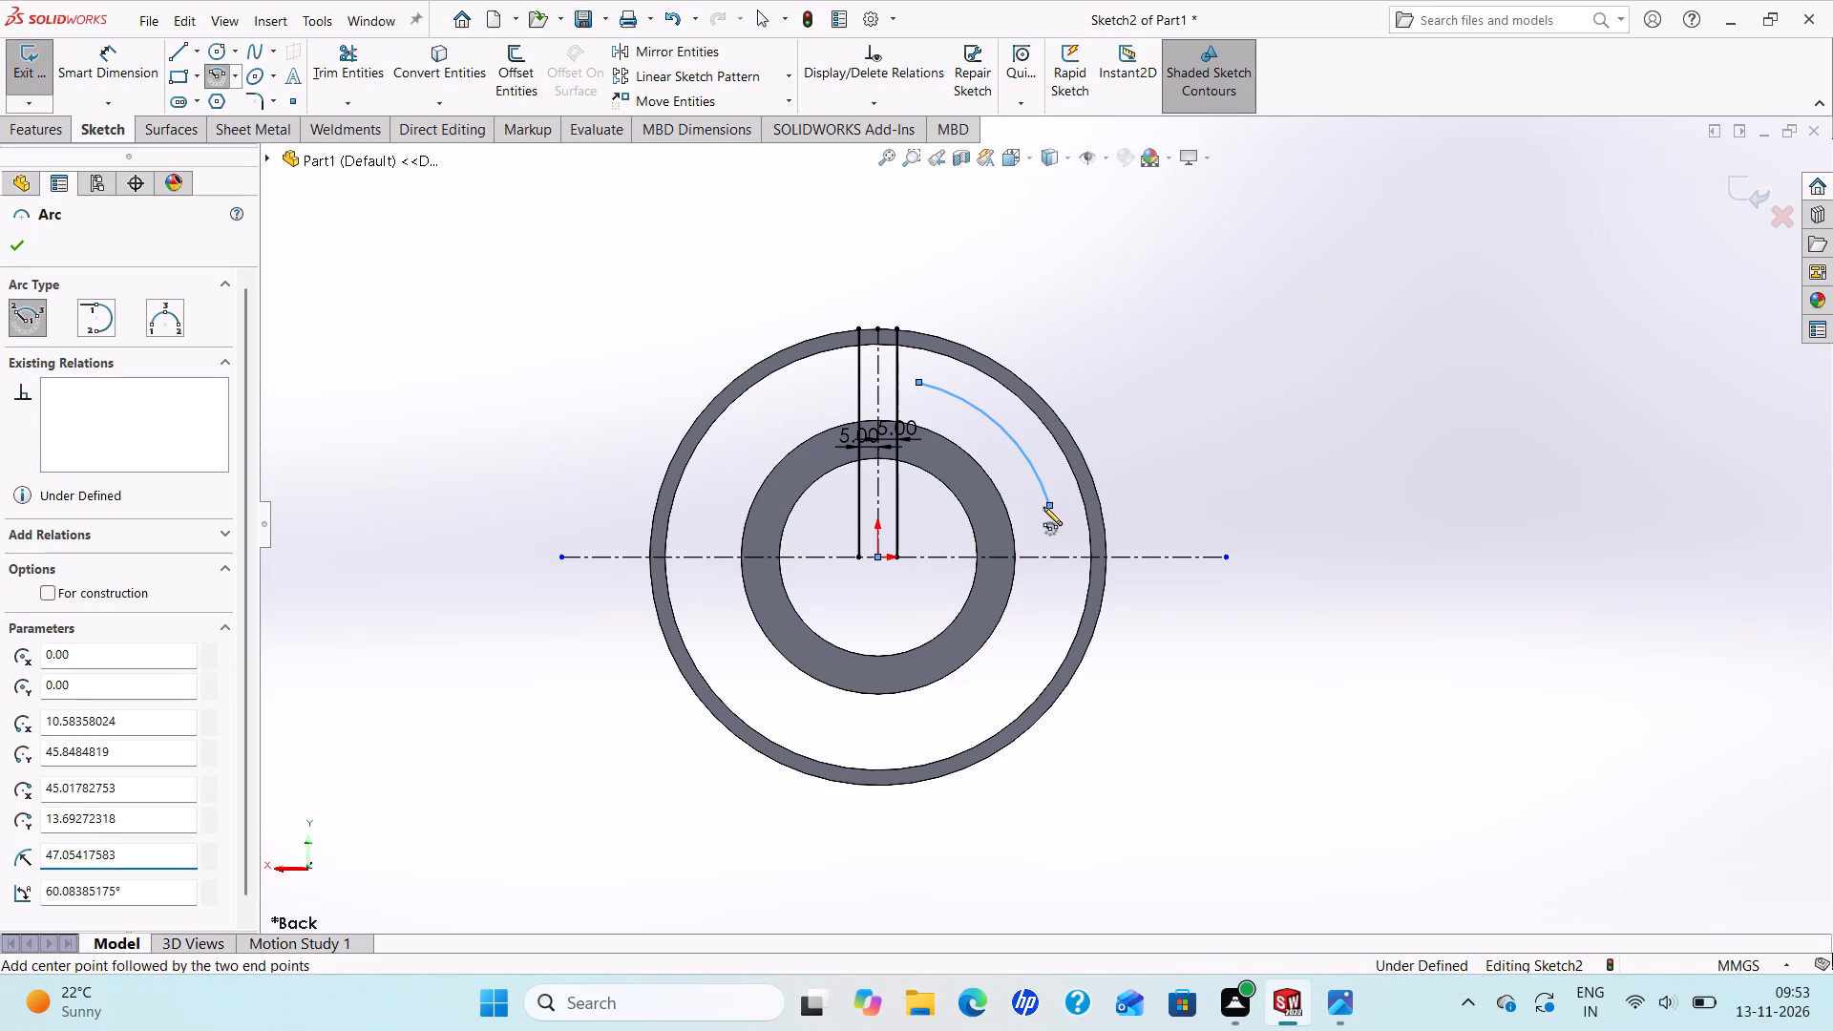
click(1085, 524)
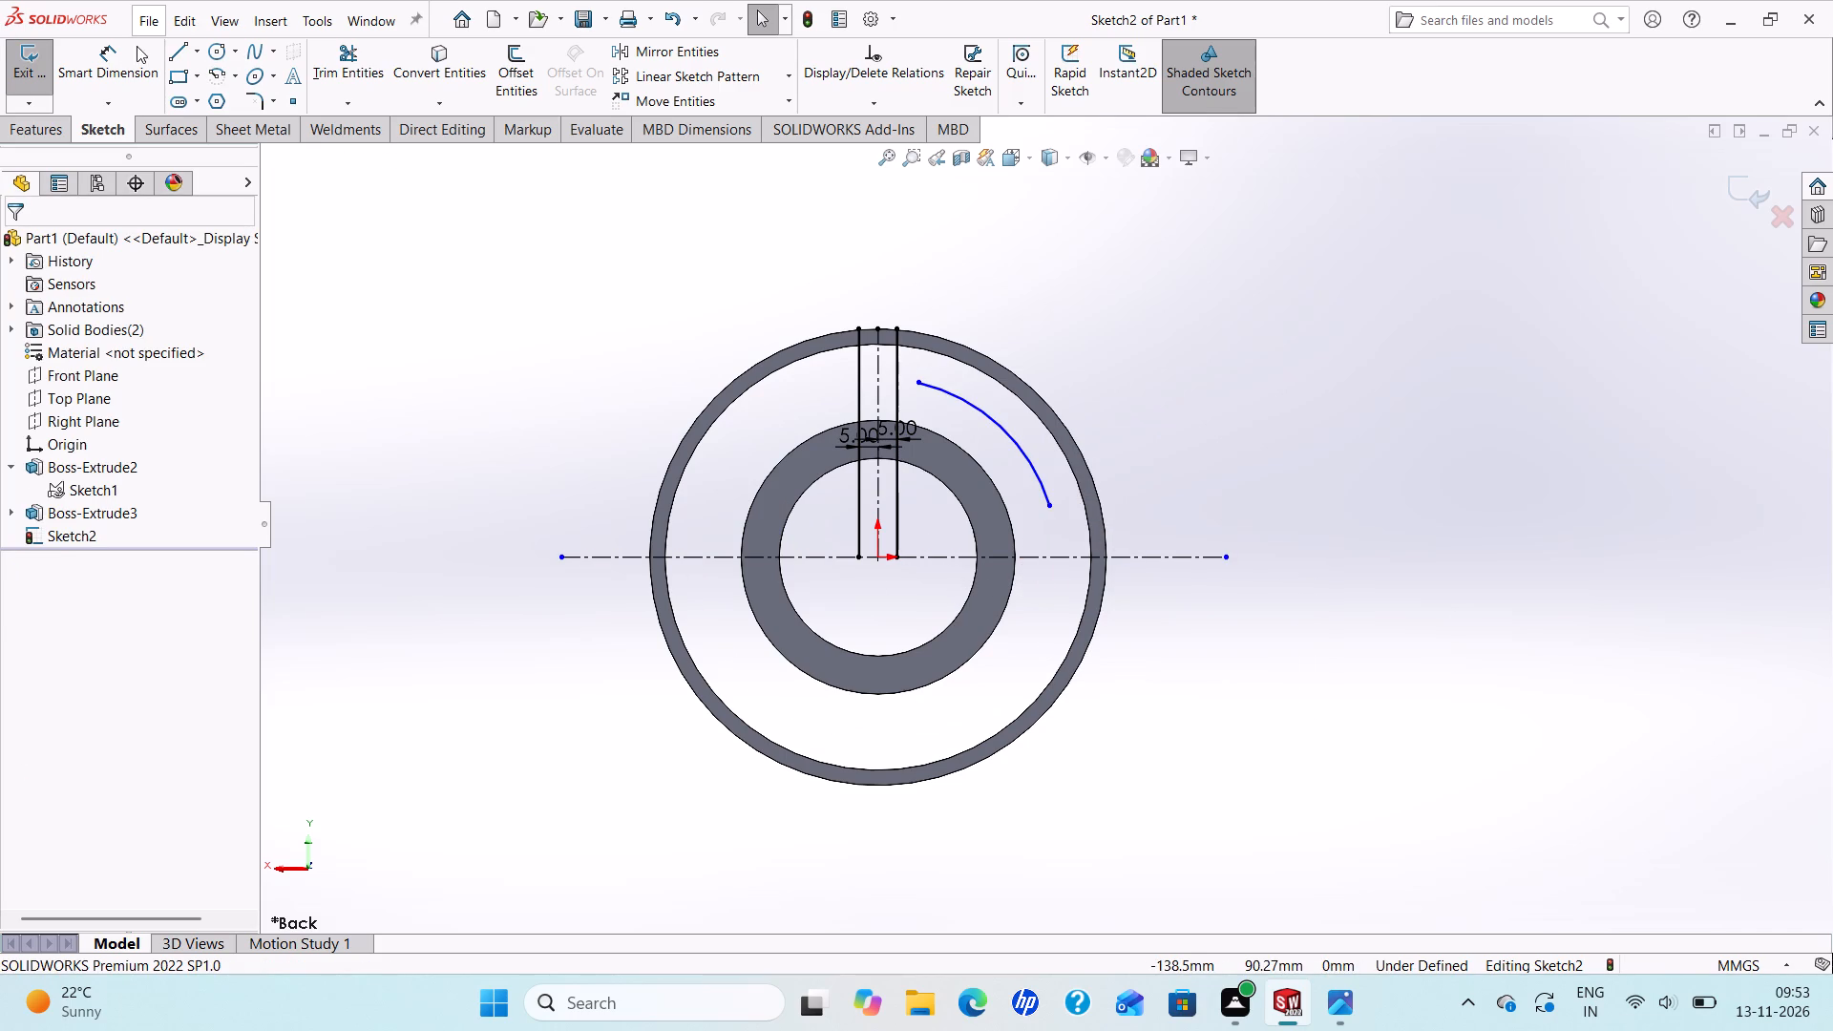
Check the reference drawing and dimension the new arc's radius to 49 mm.
click(124, 61)
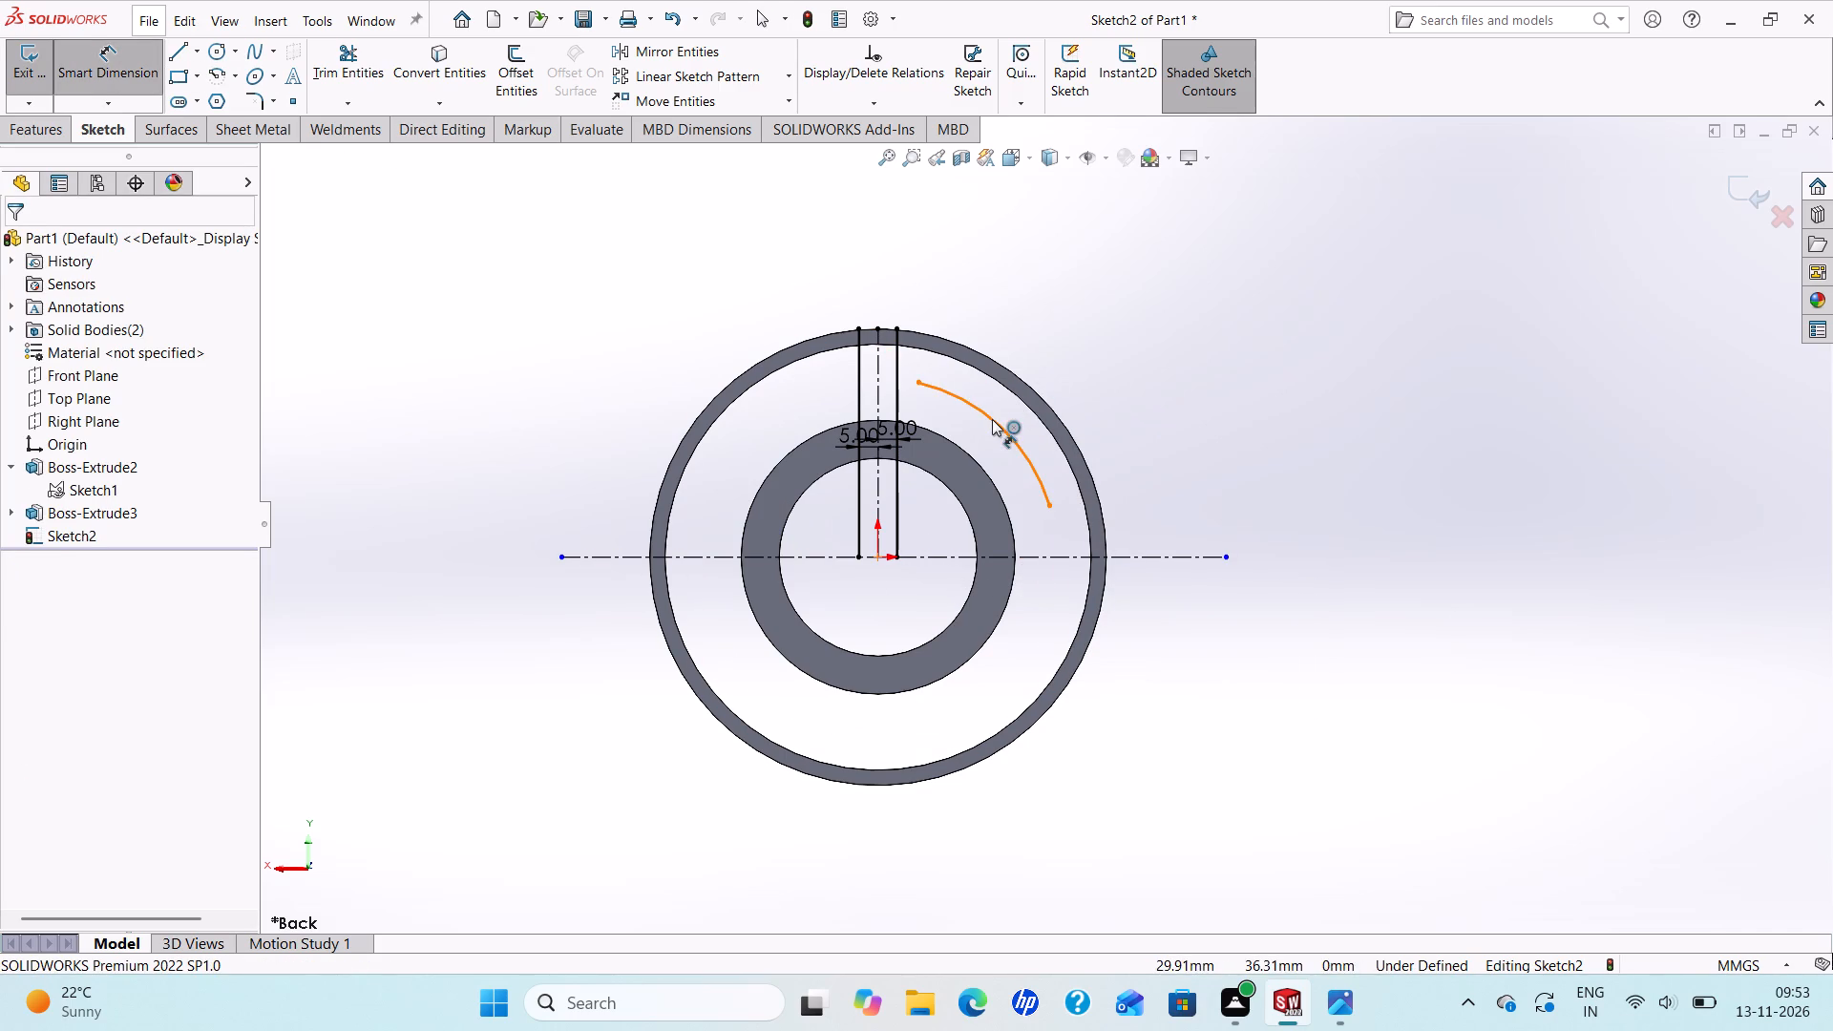
click(992, 419)
click(1254, 308)
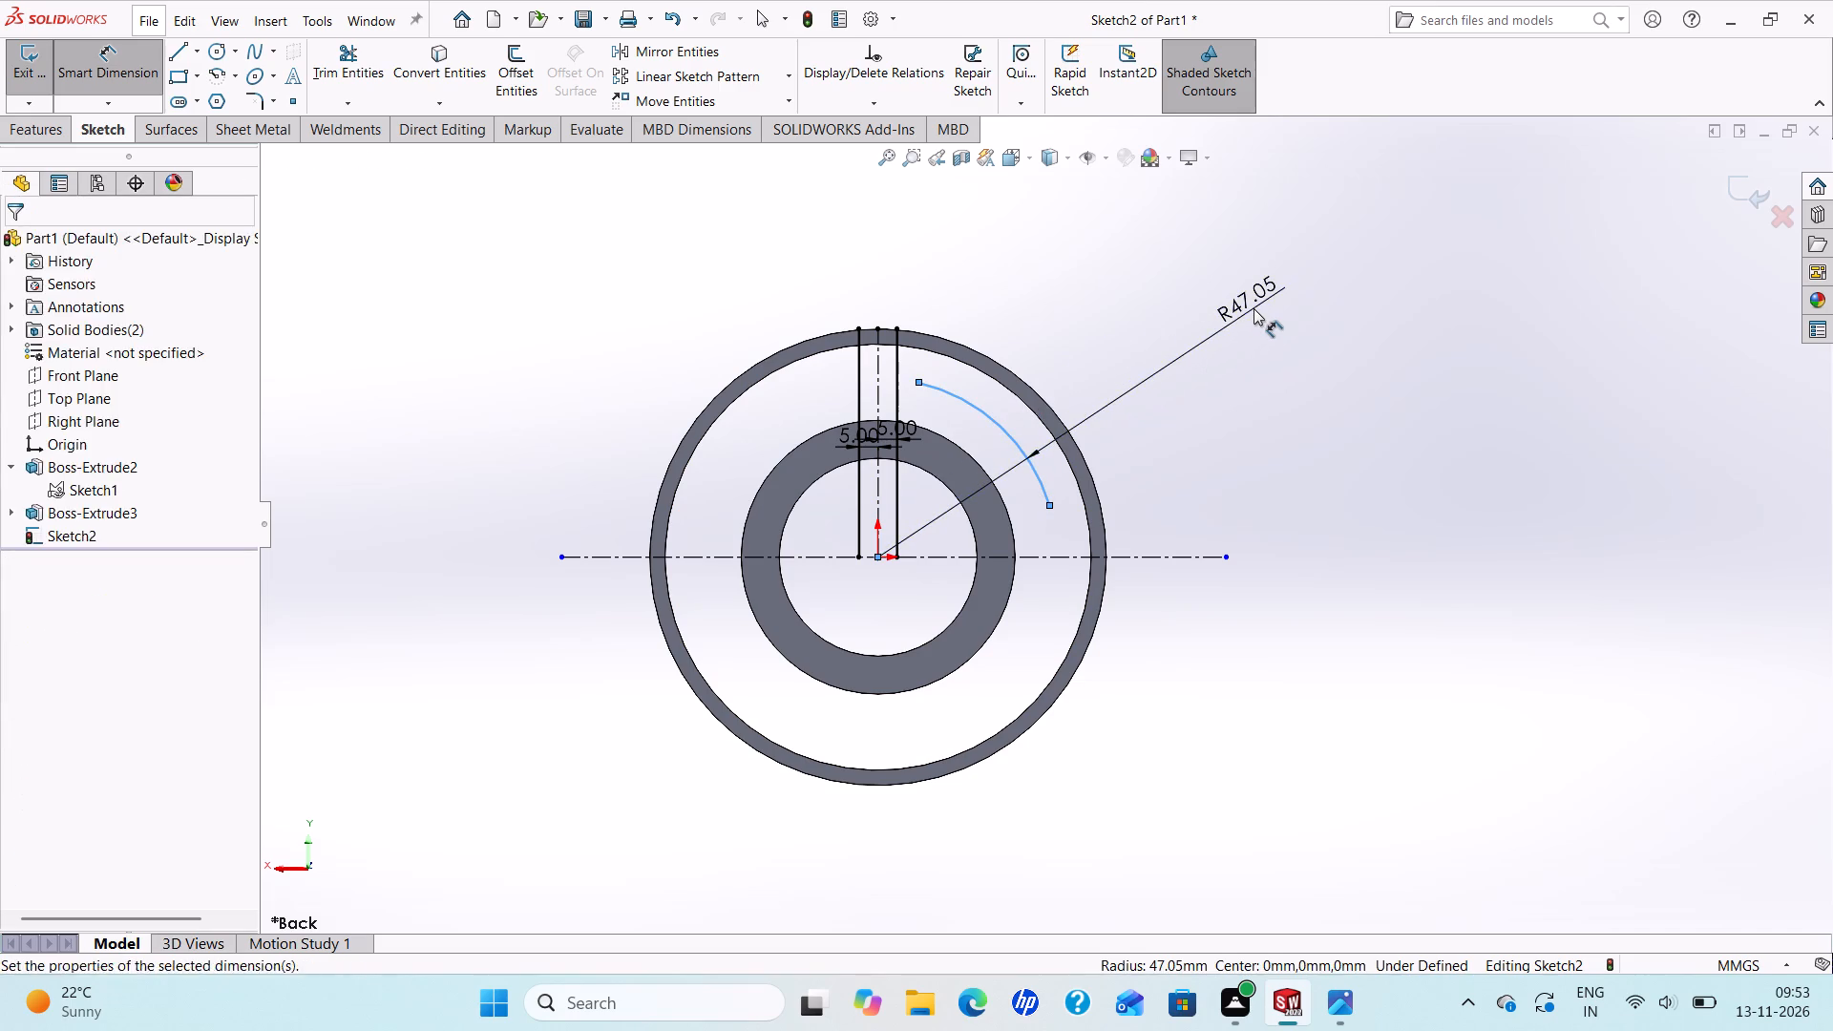
click(1338, 994)
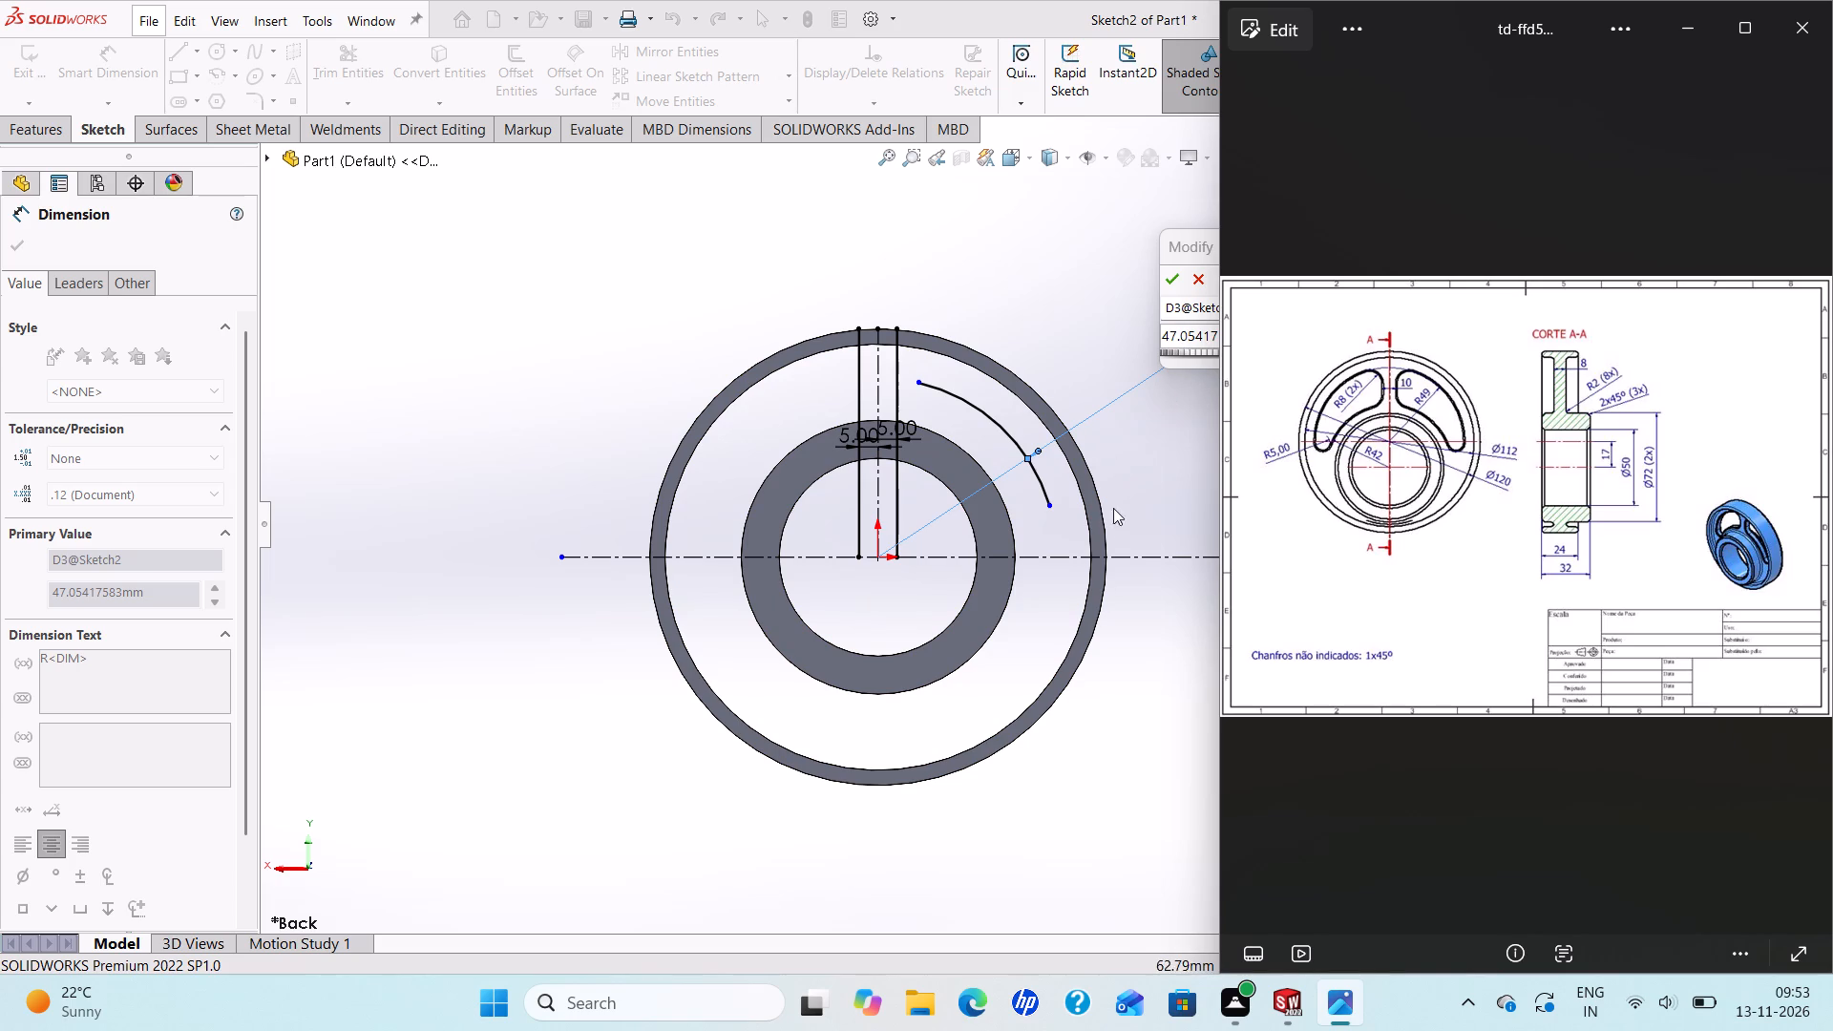
click(1140, 503)
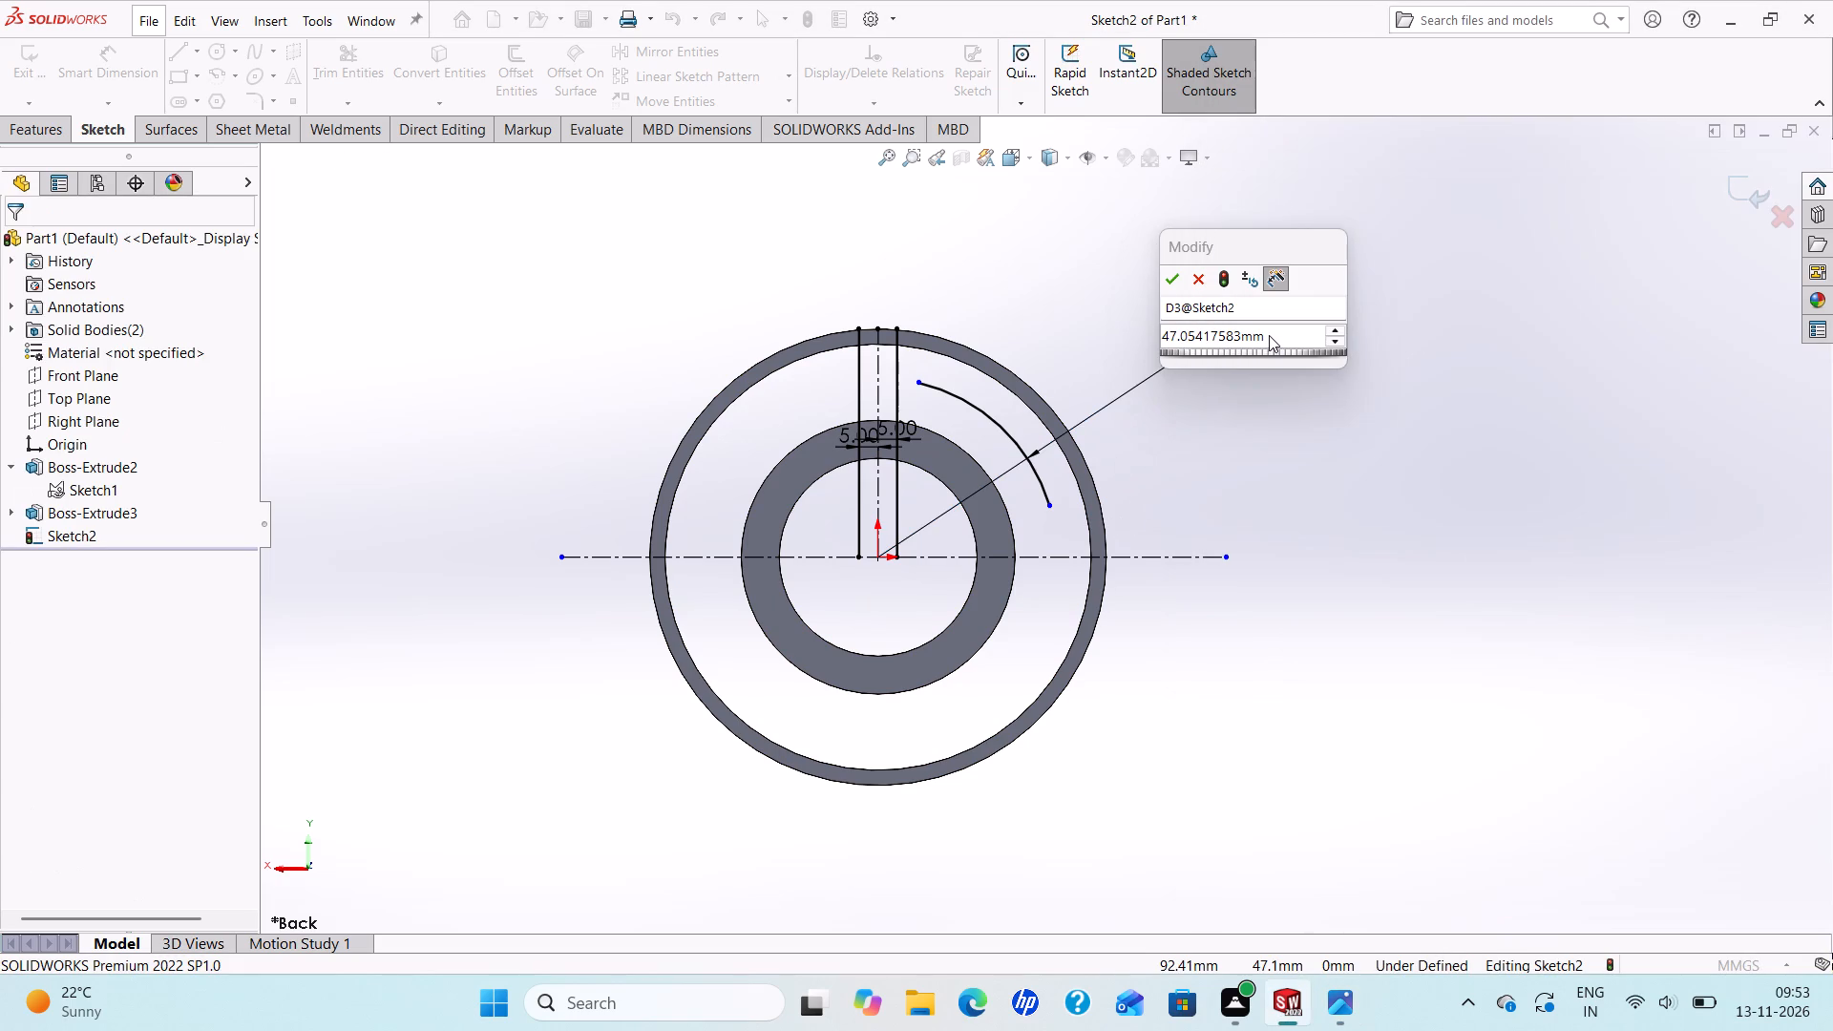
click(1273, 332)
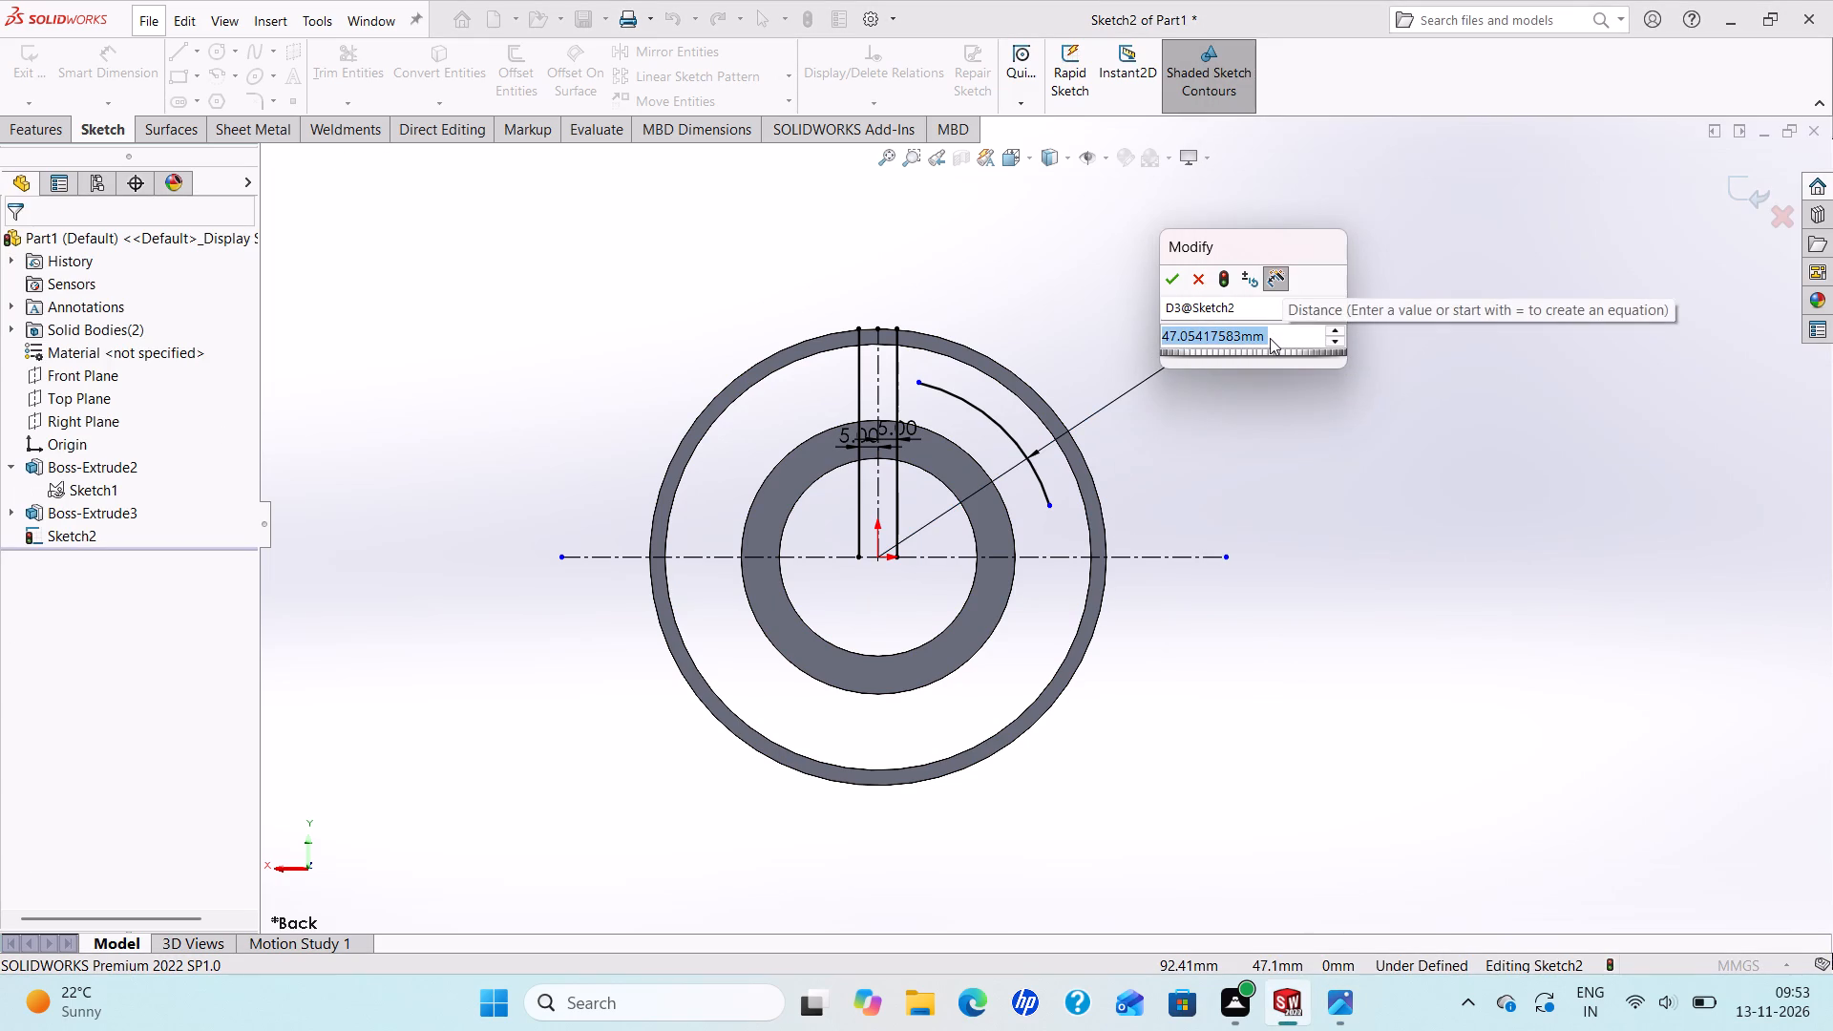
text(49)
key(Return)
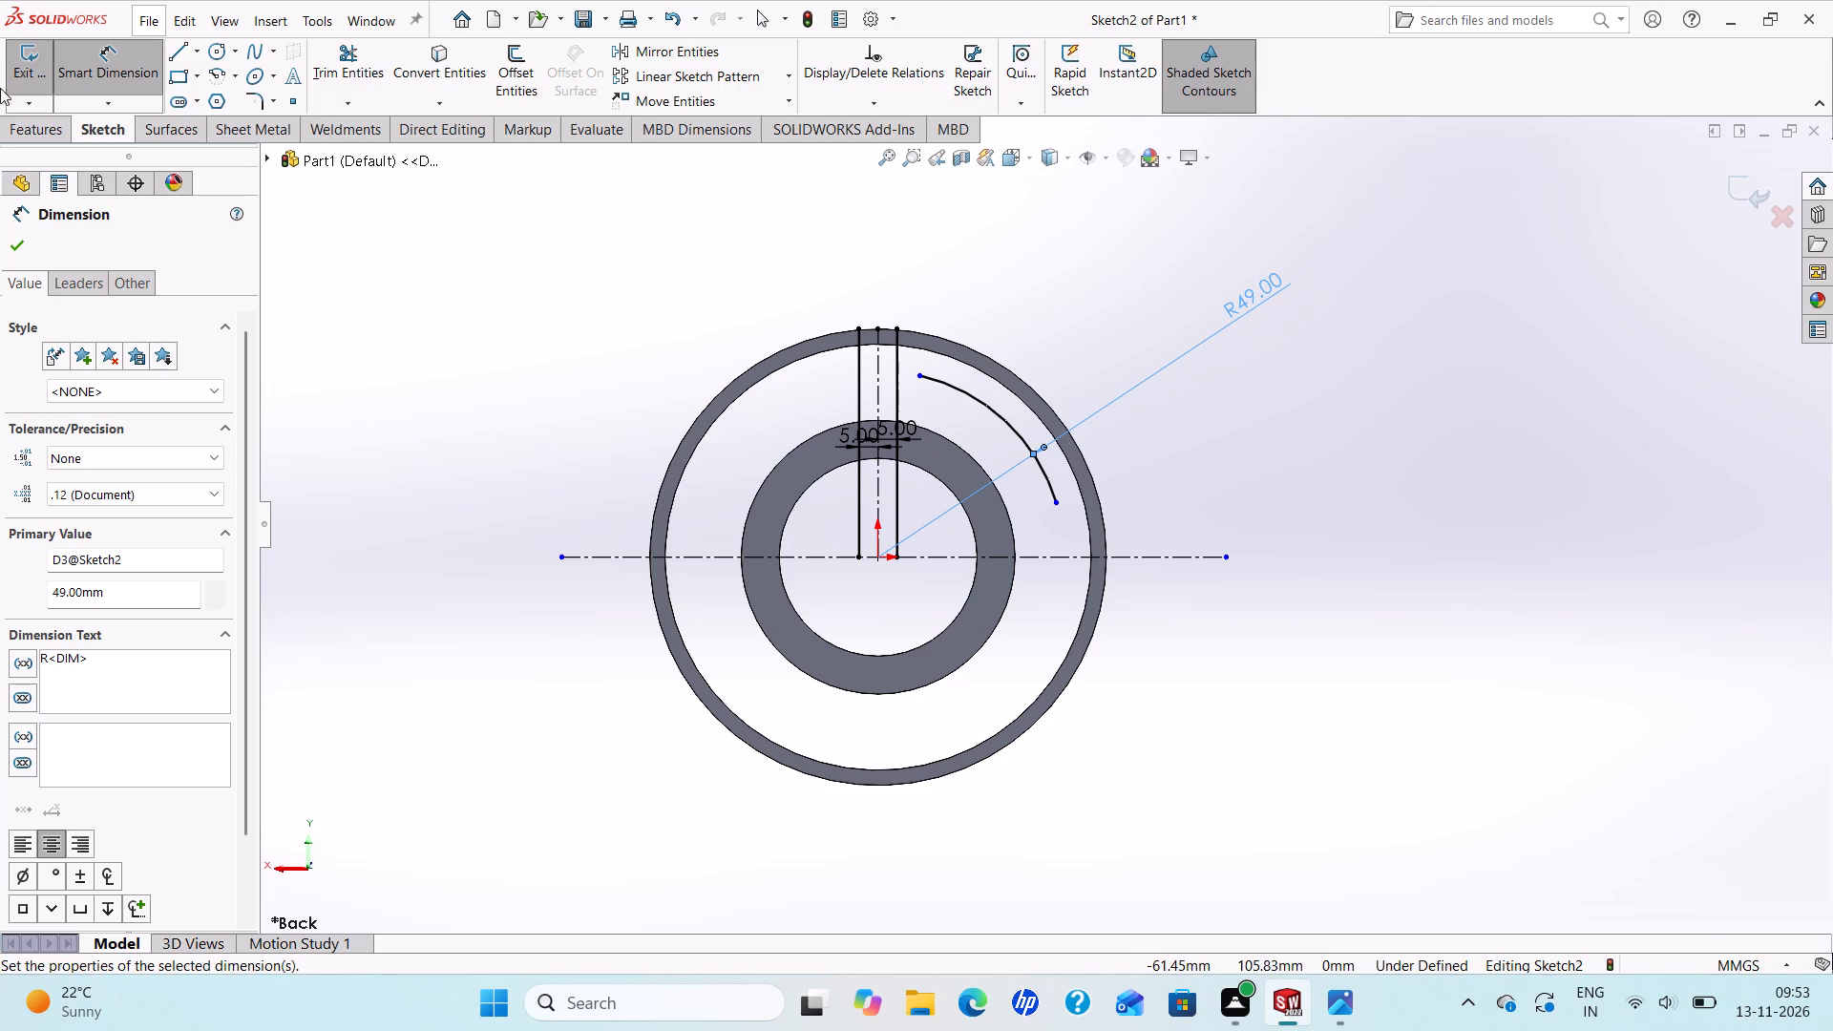
click(16, 250)
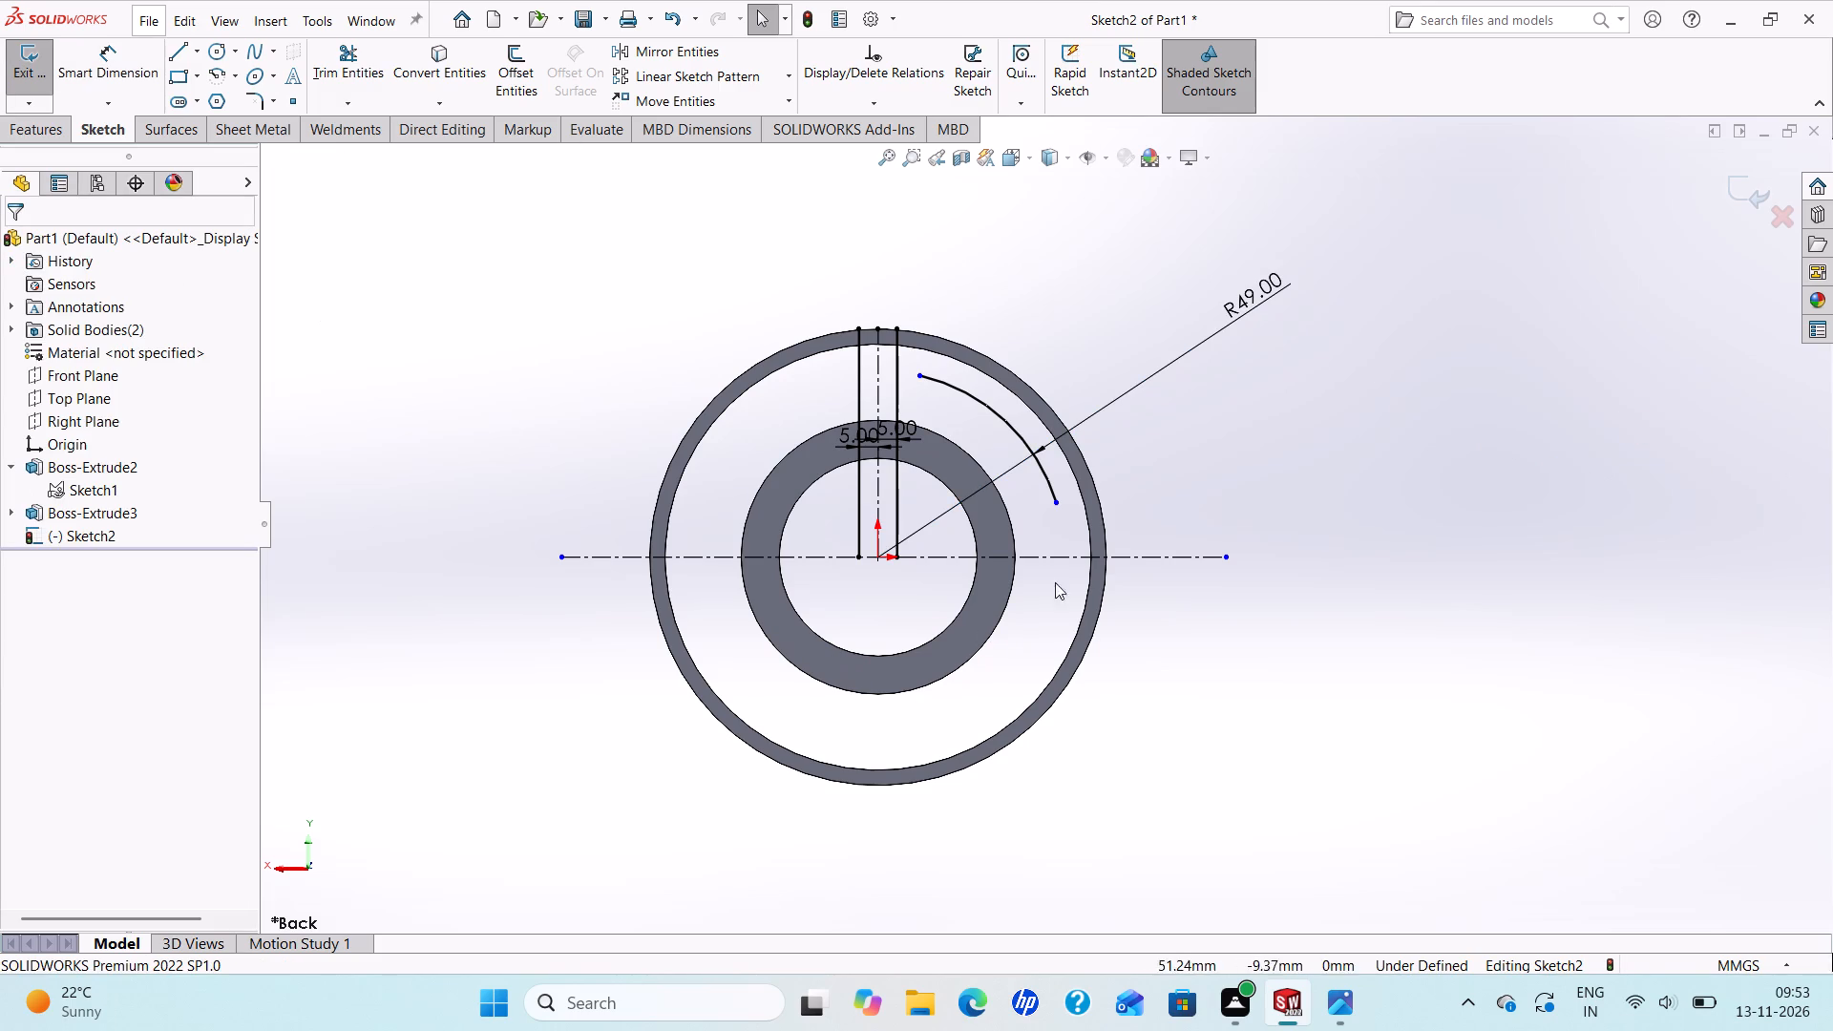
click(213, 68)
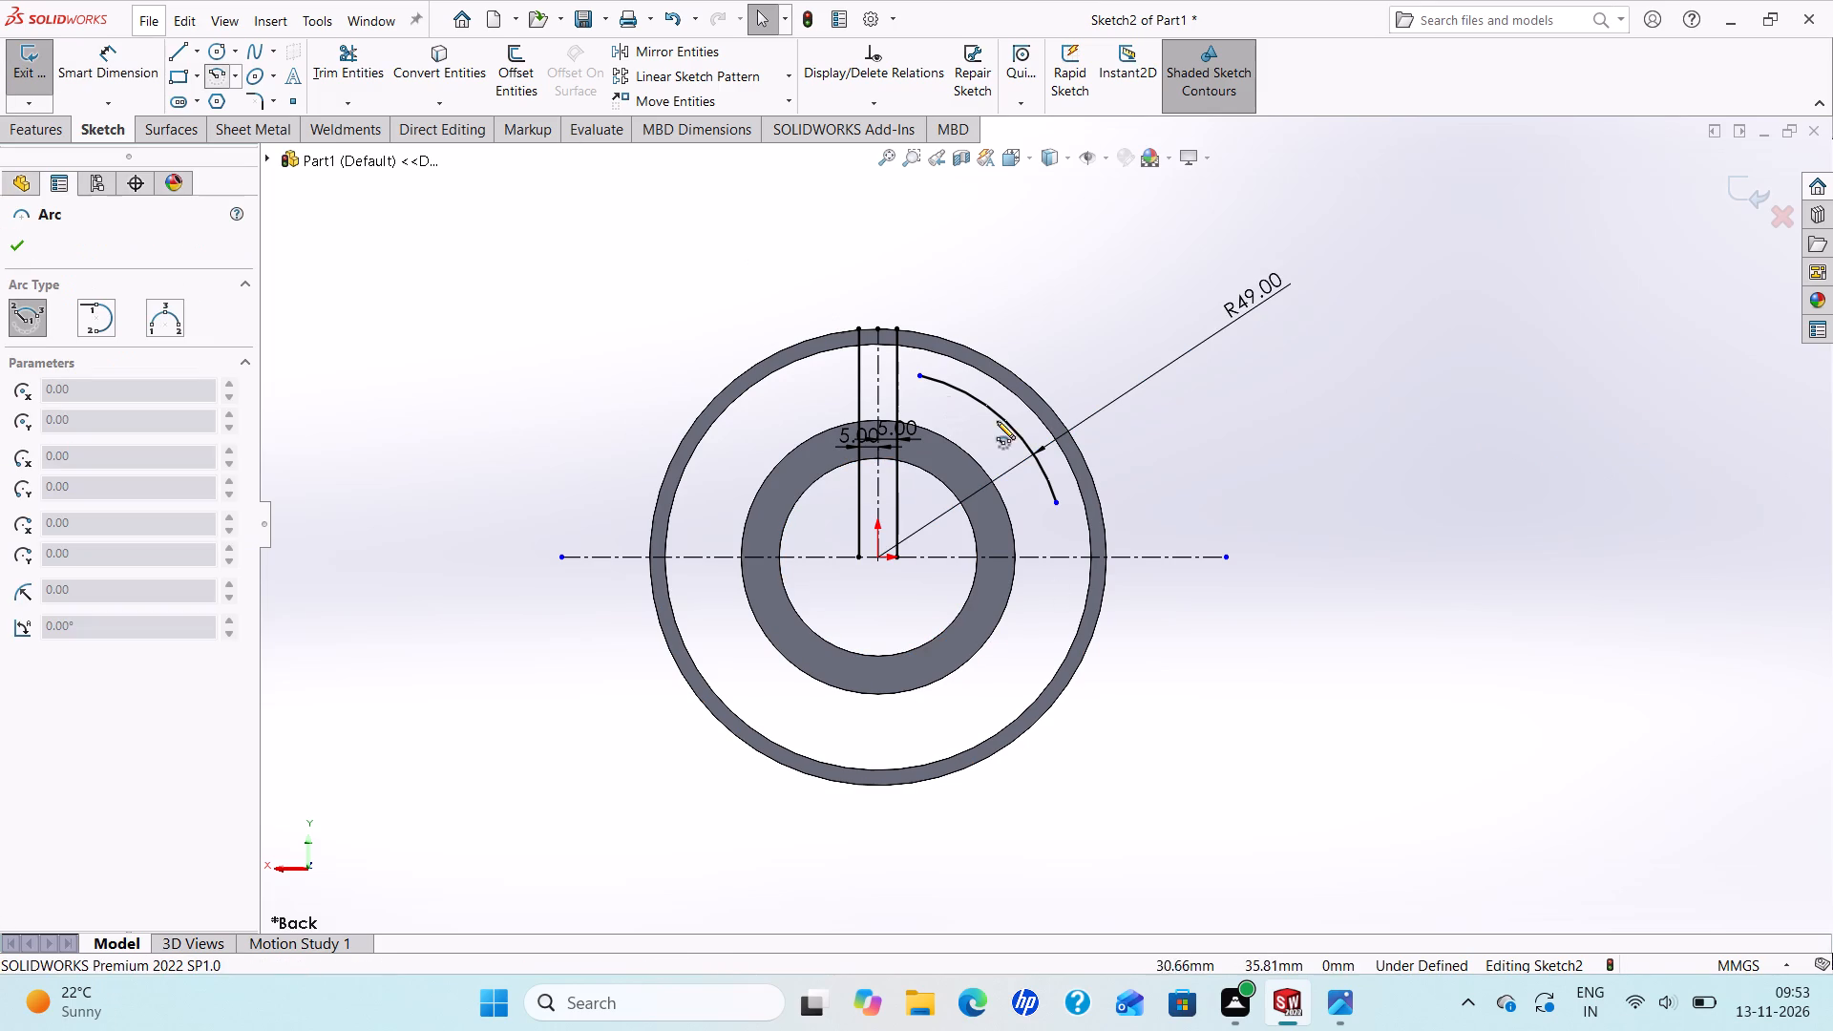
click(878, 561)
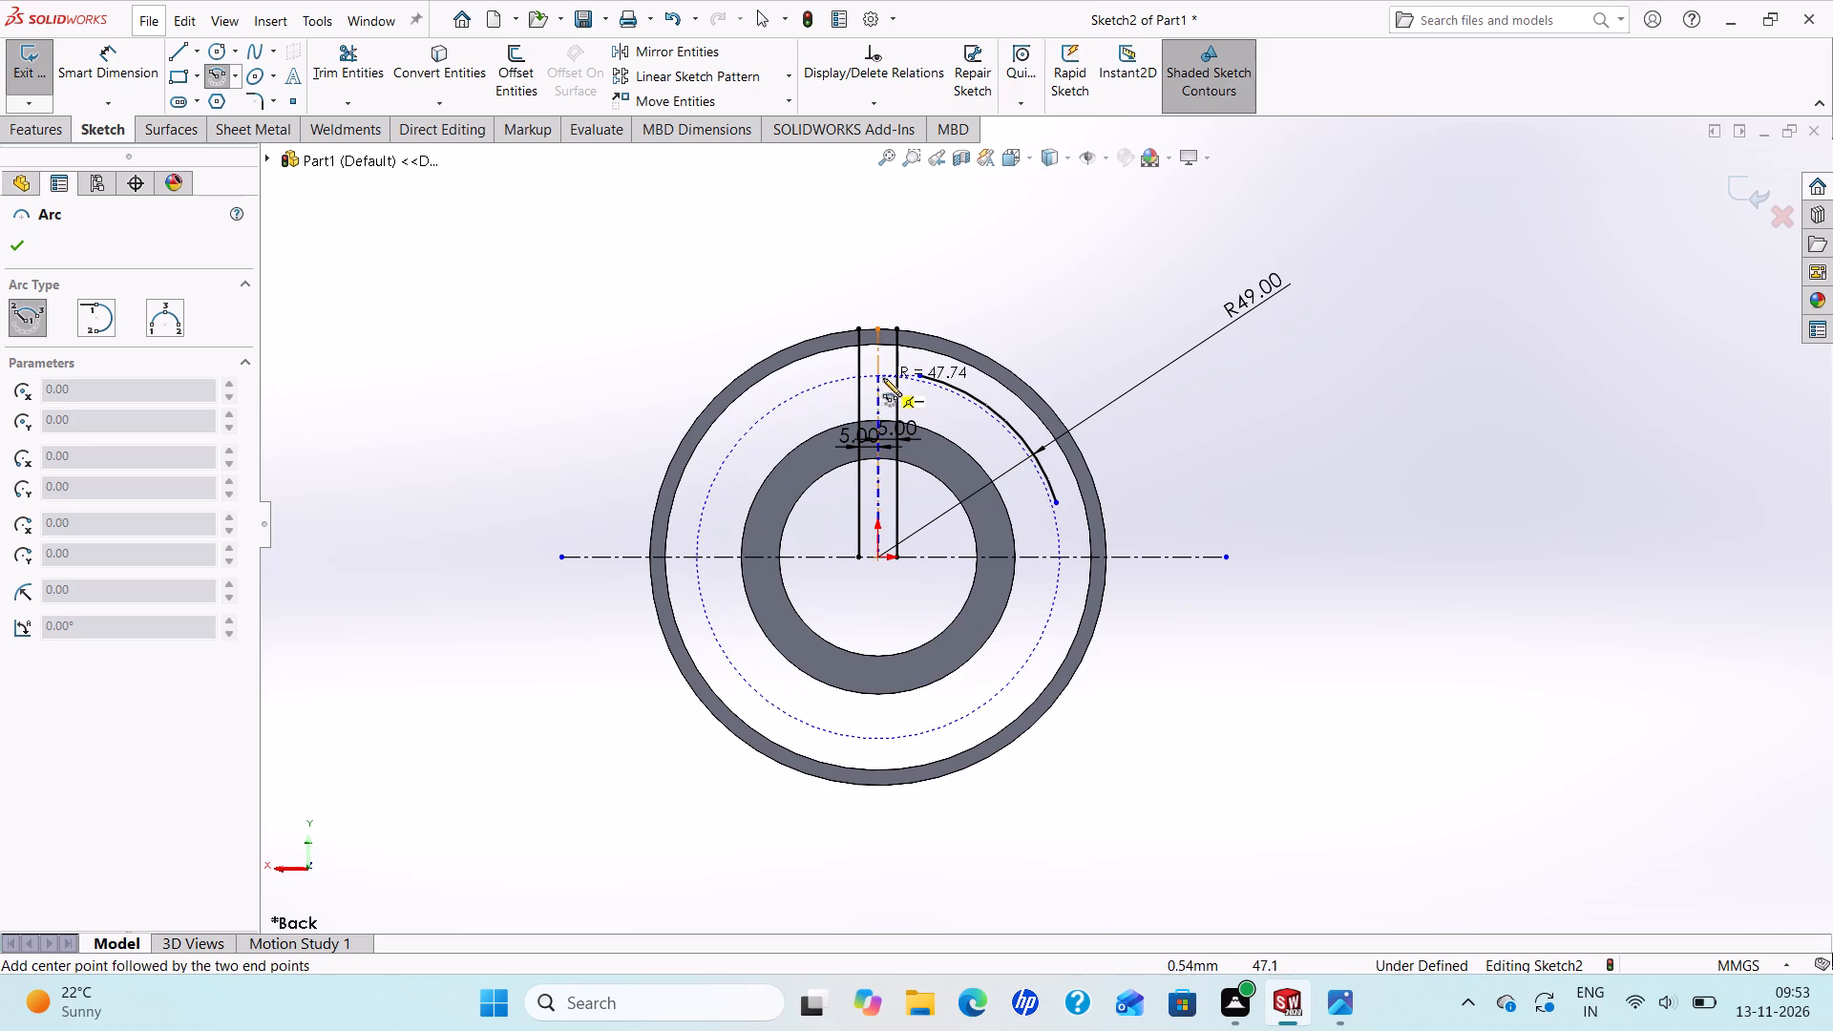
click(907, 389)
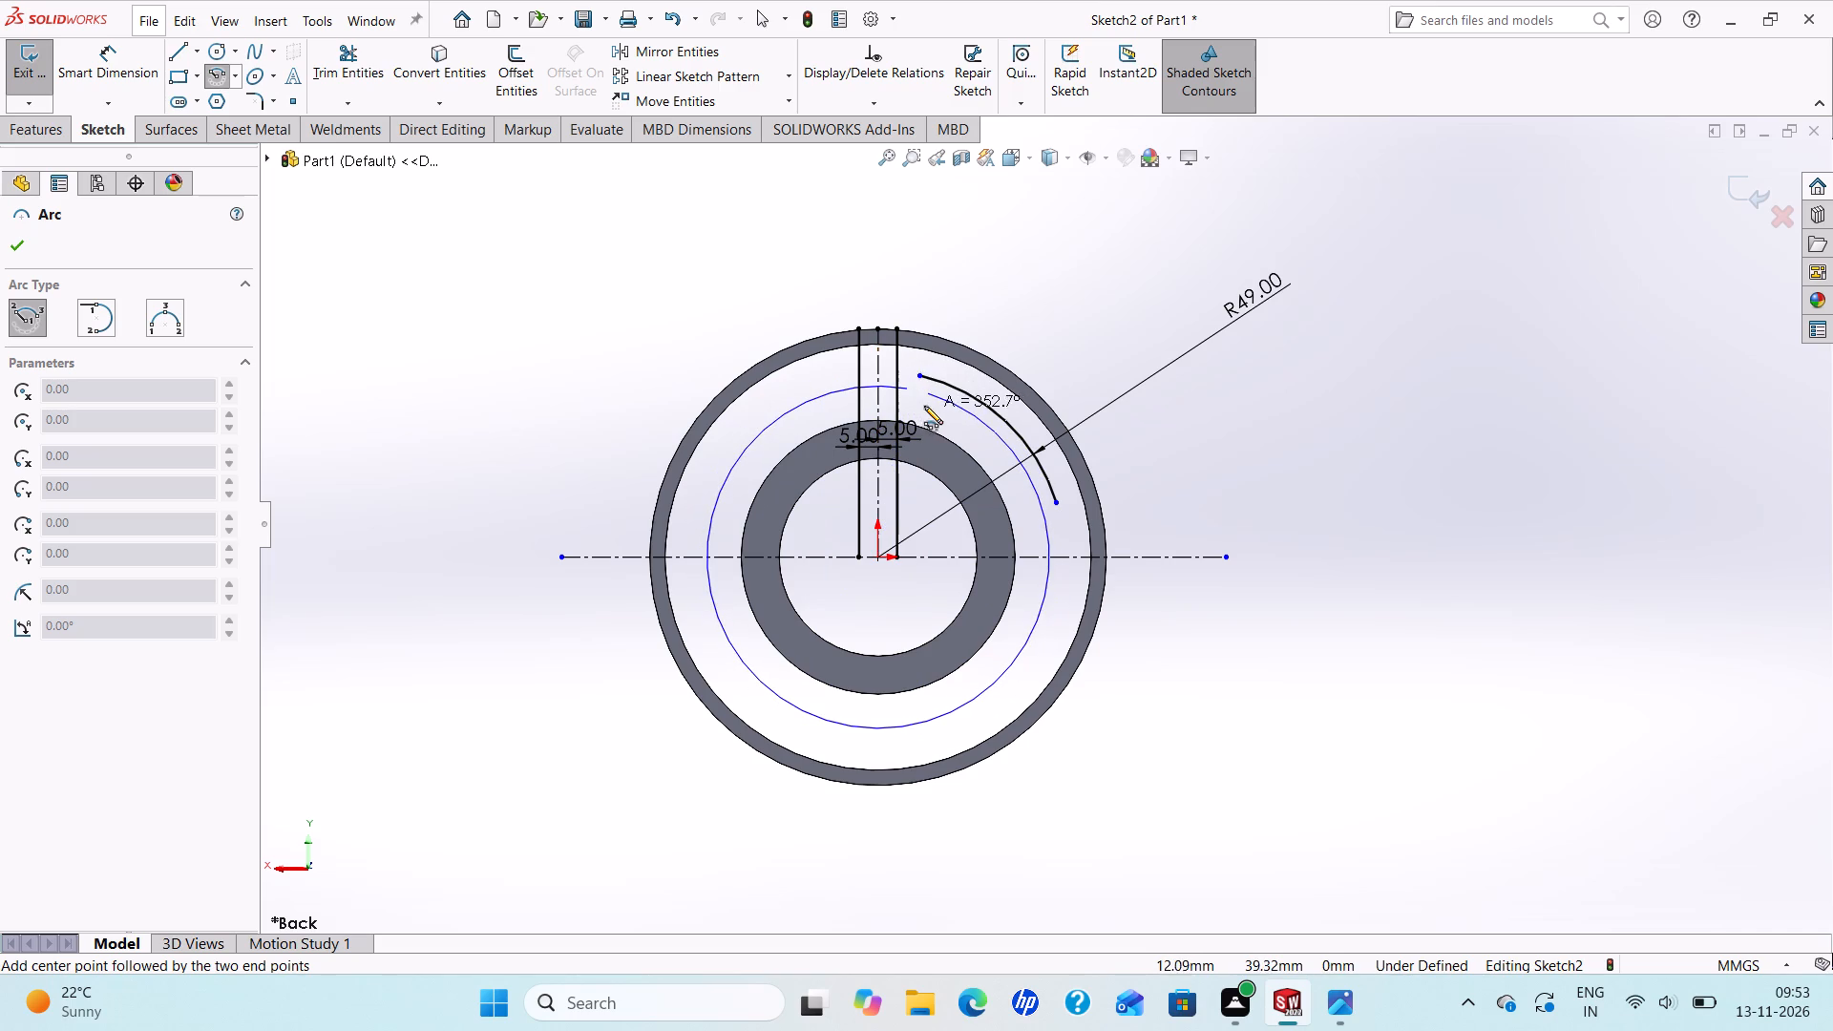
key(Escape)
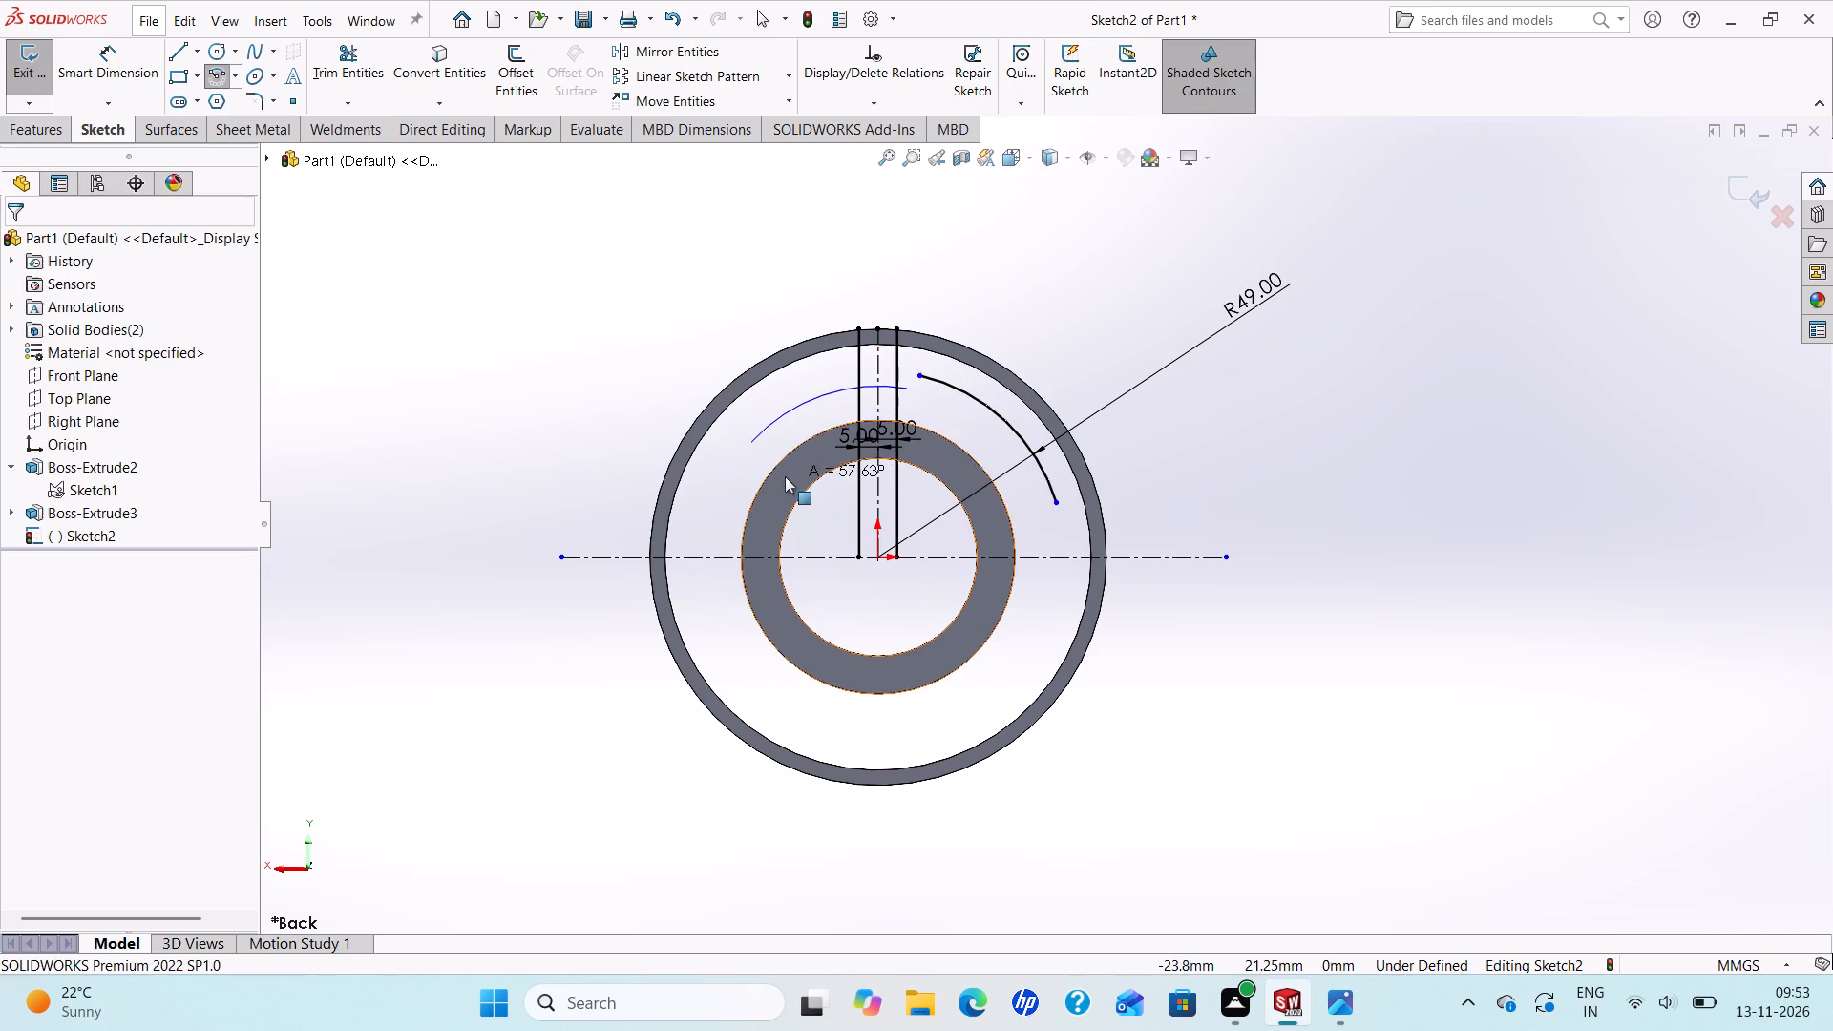
Sketch a second centerpoint arc about the origin just inside the R49 arc, radius about 46 mm and spanning about 61°.
click(216, 73)
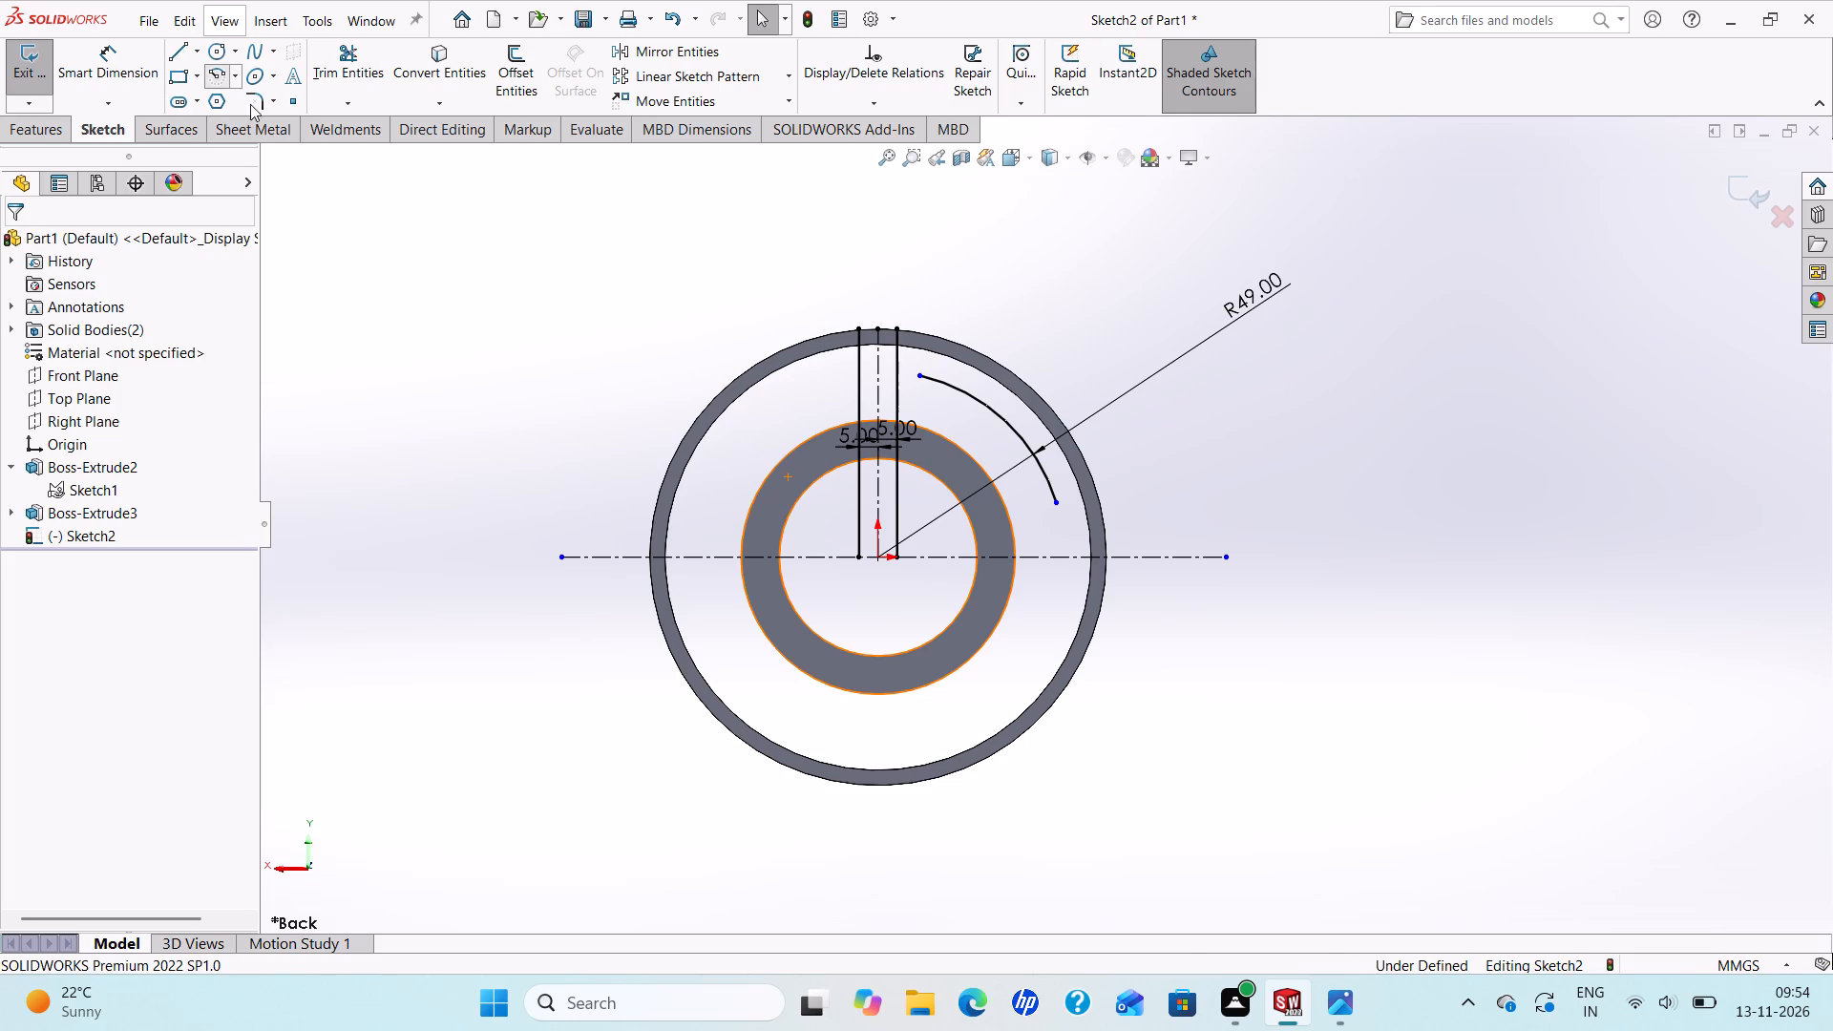
click(873, 557)
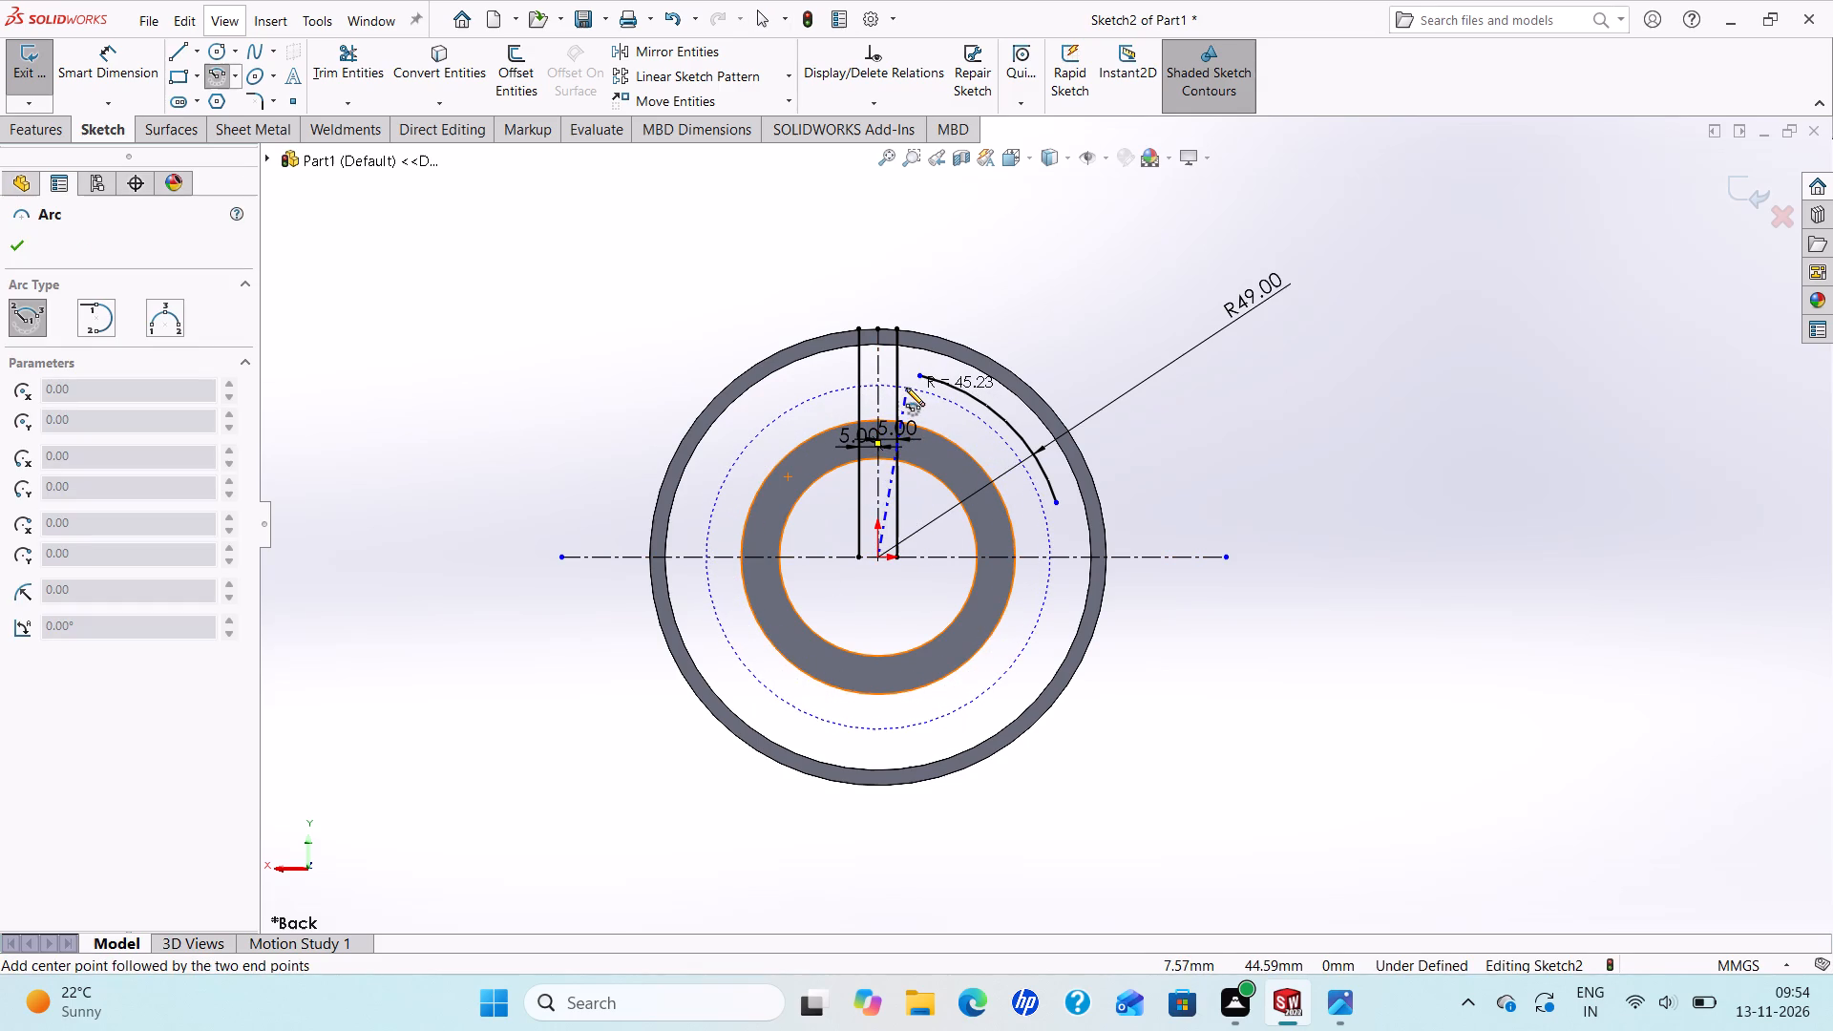
click(914, 388)
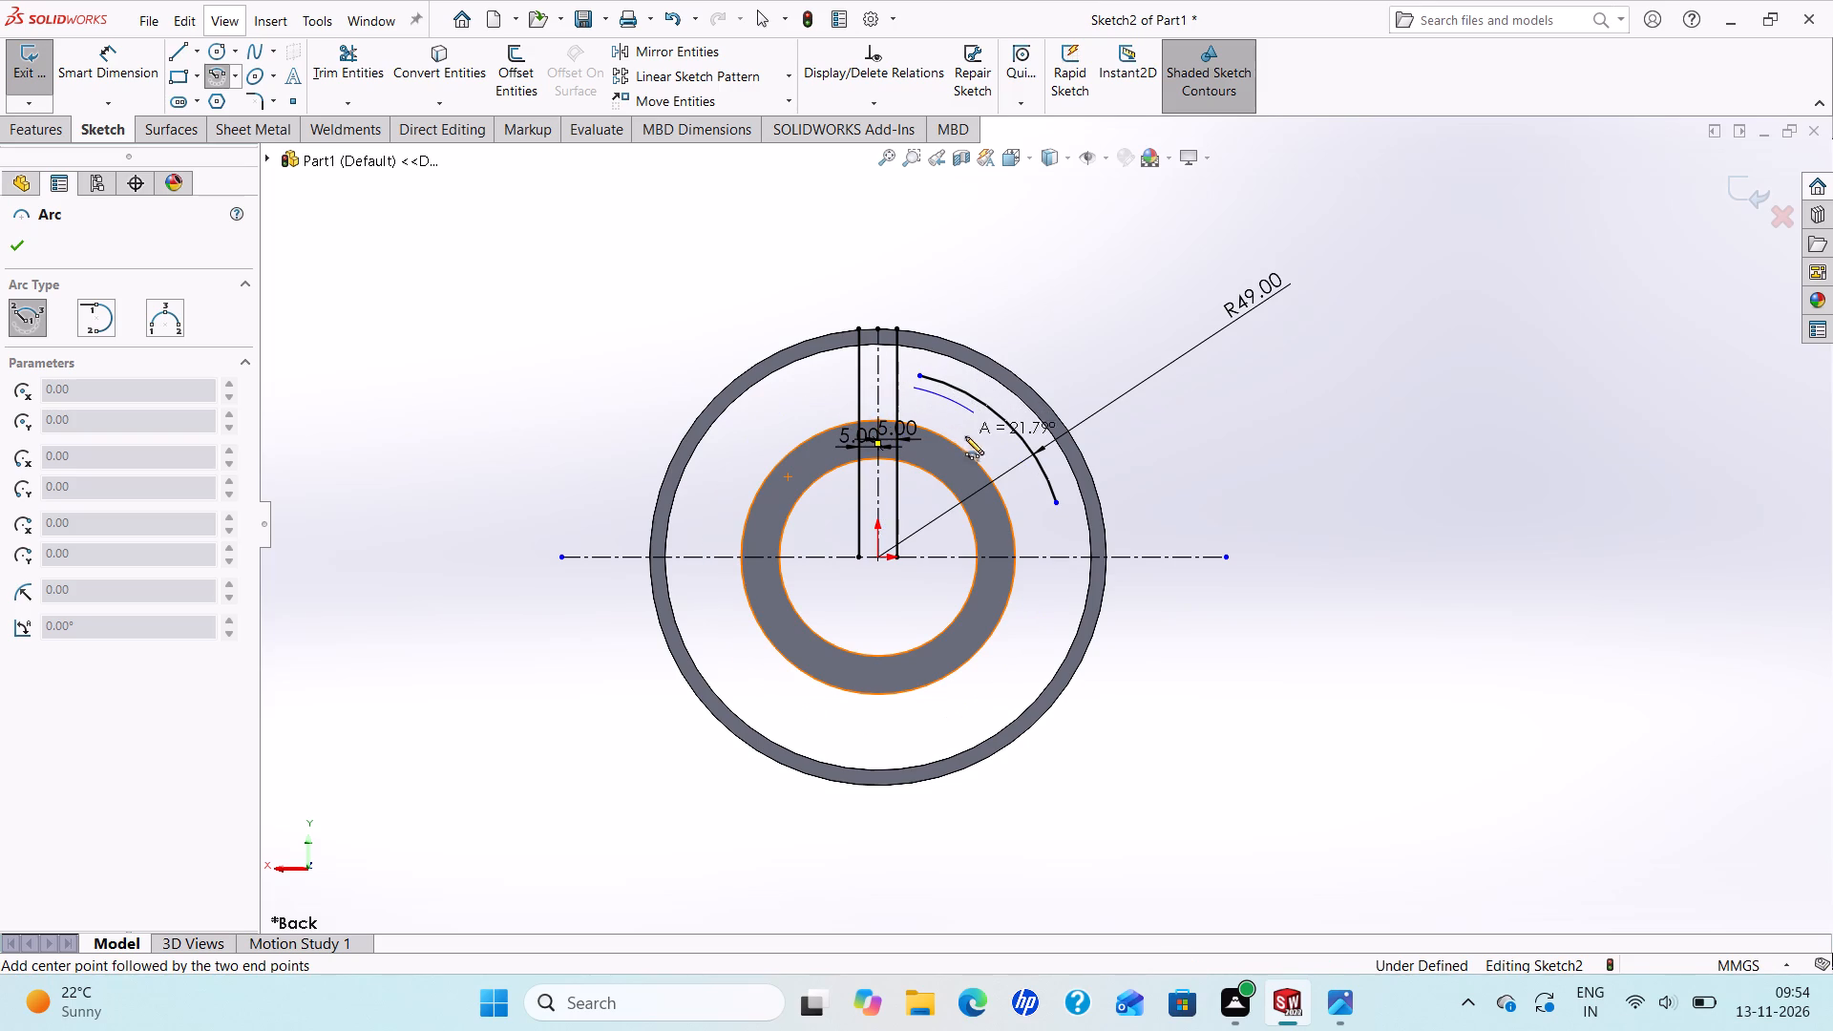
click(1015, 515)
right_click(1015, 515)
click(1043, 524)
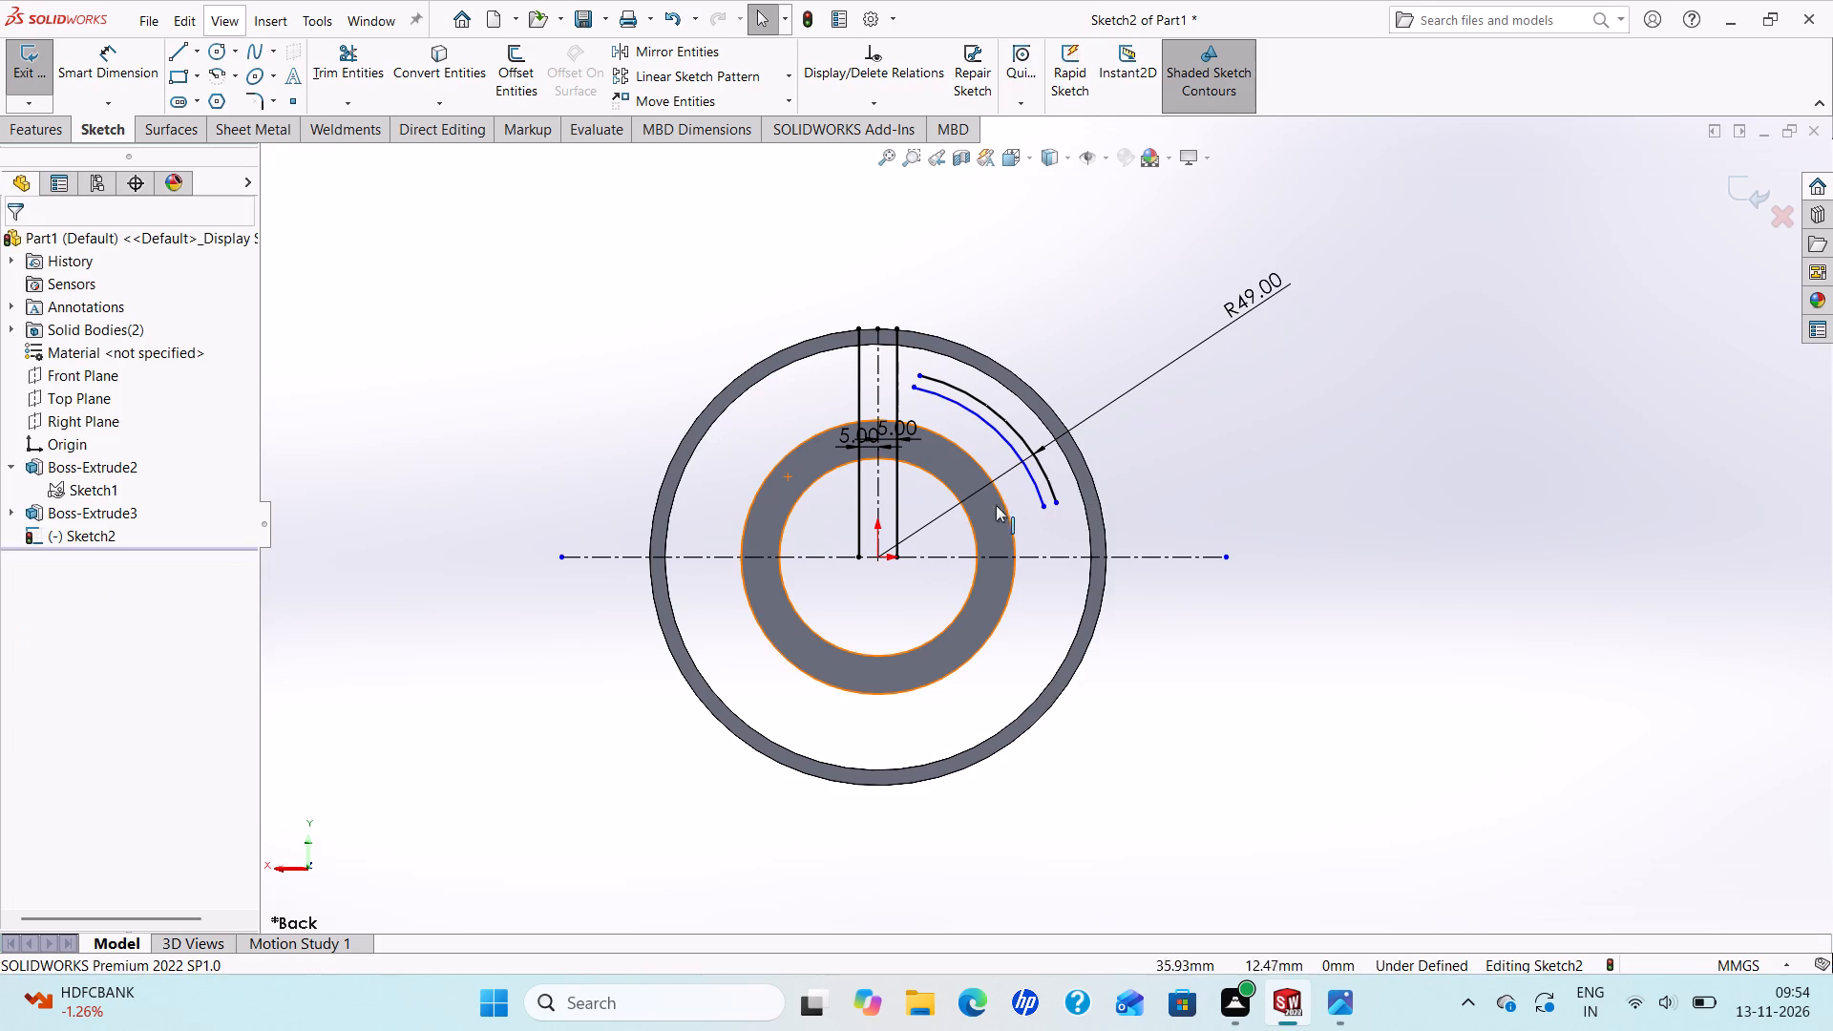
Dimension the new inner arc's radius to 42 mm.
click(135, 77)
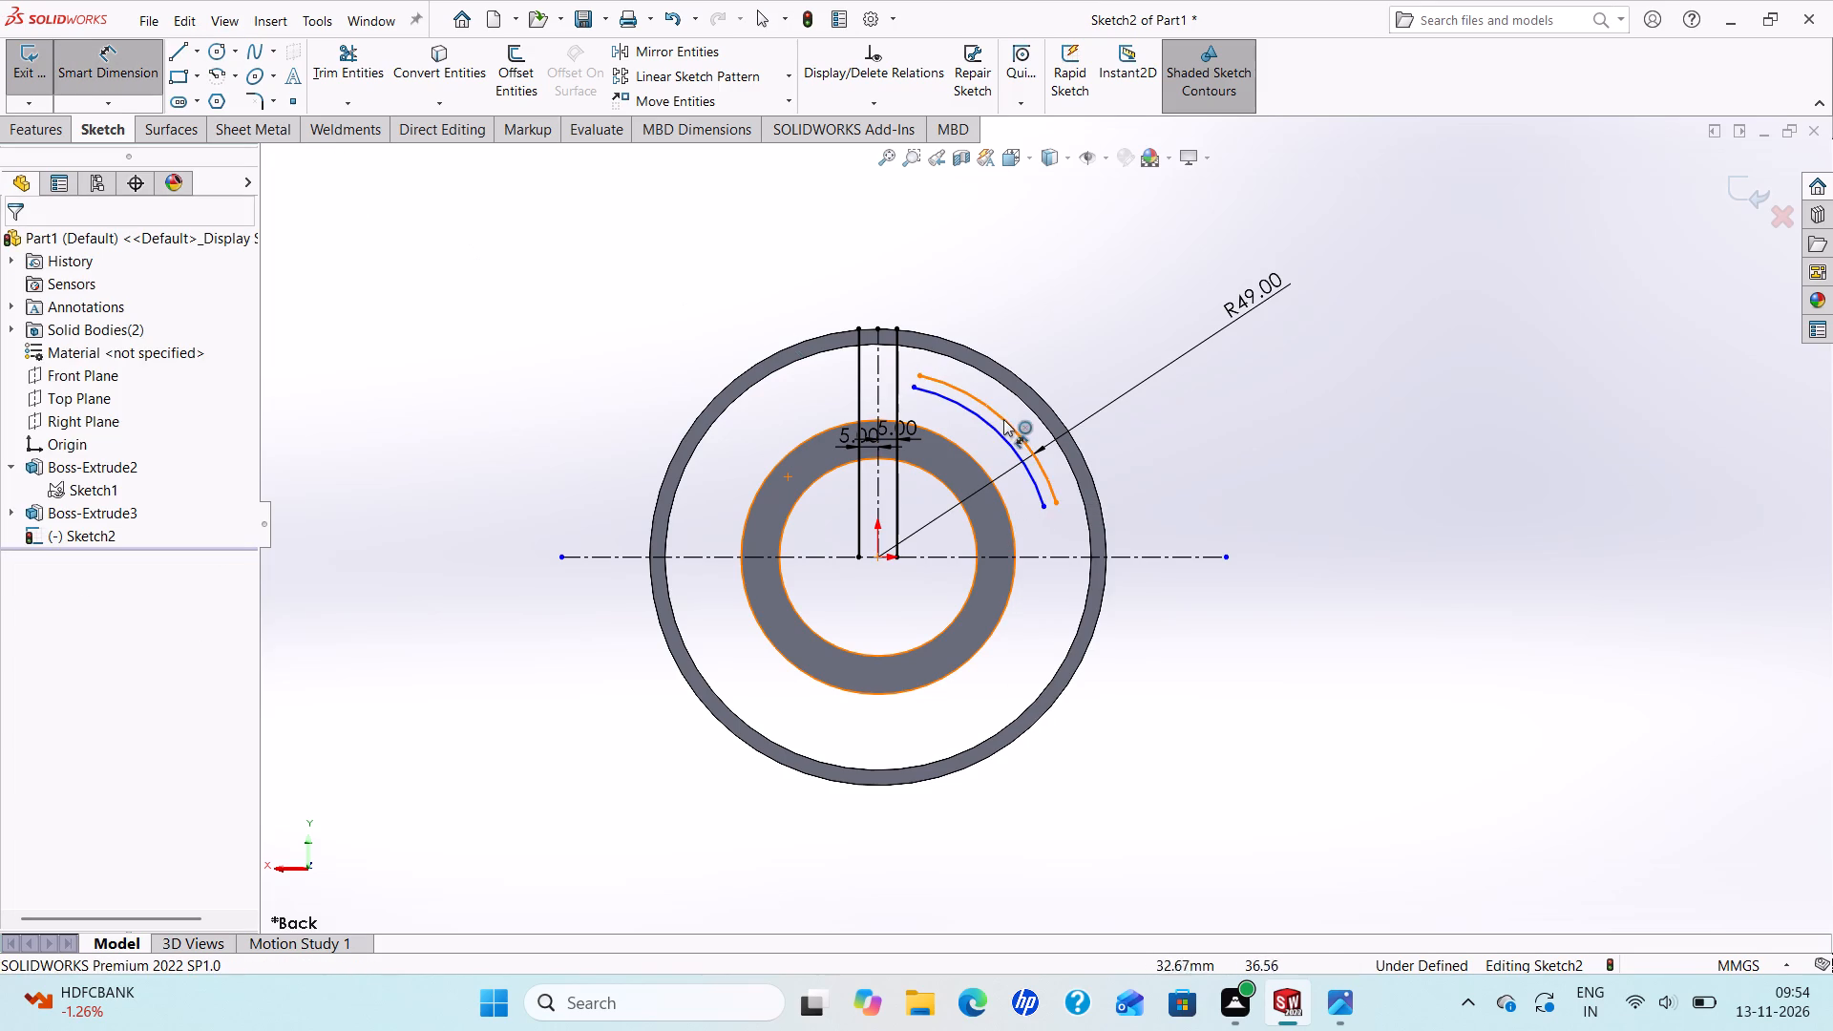
click(988, 426)
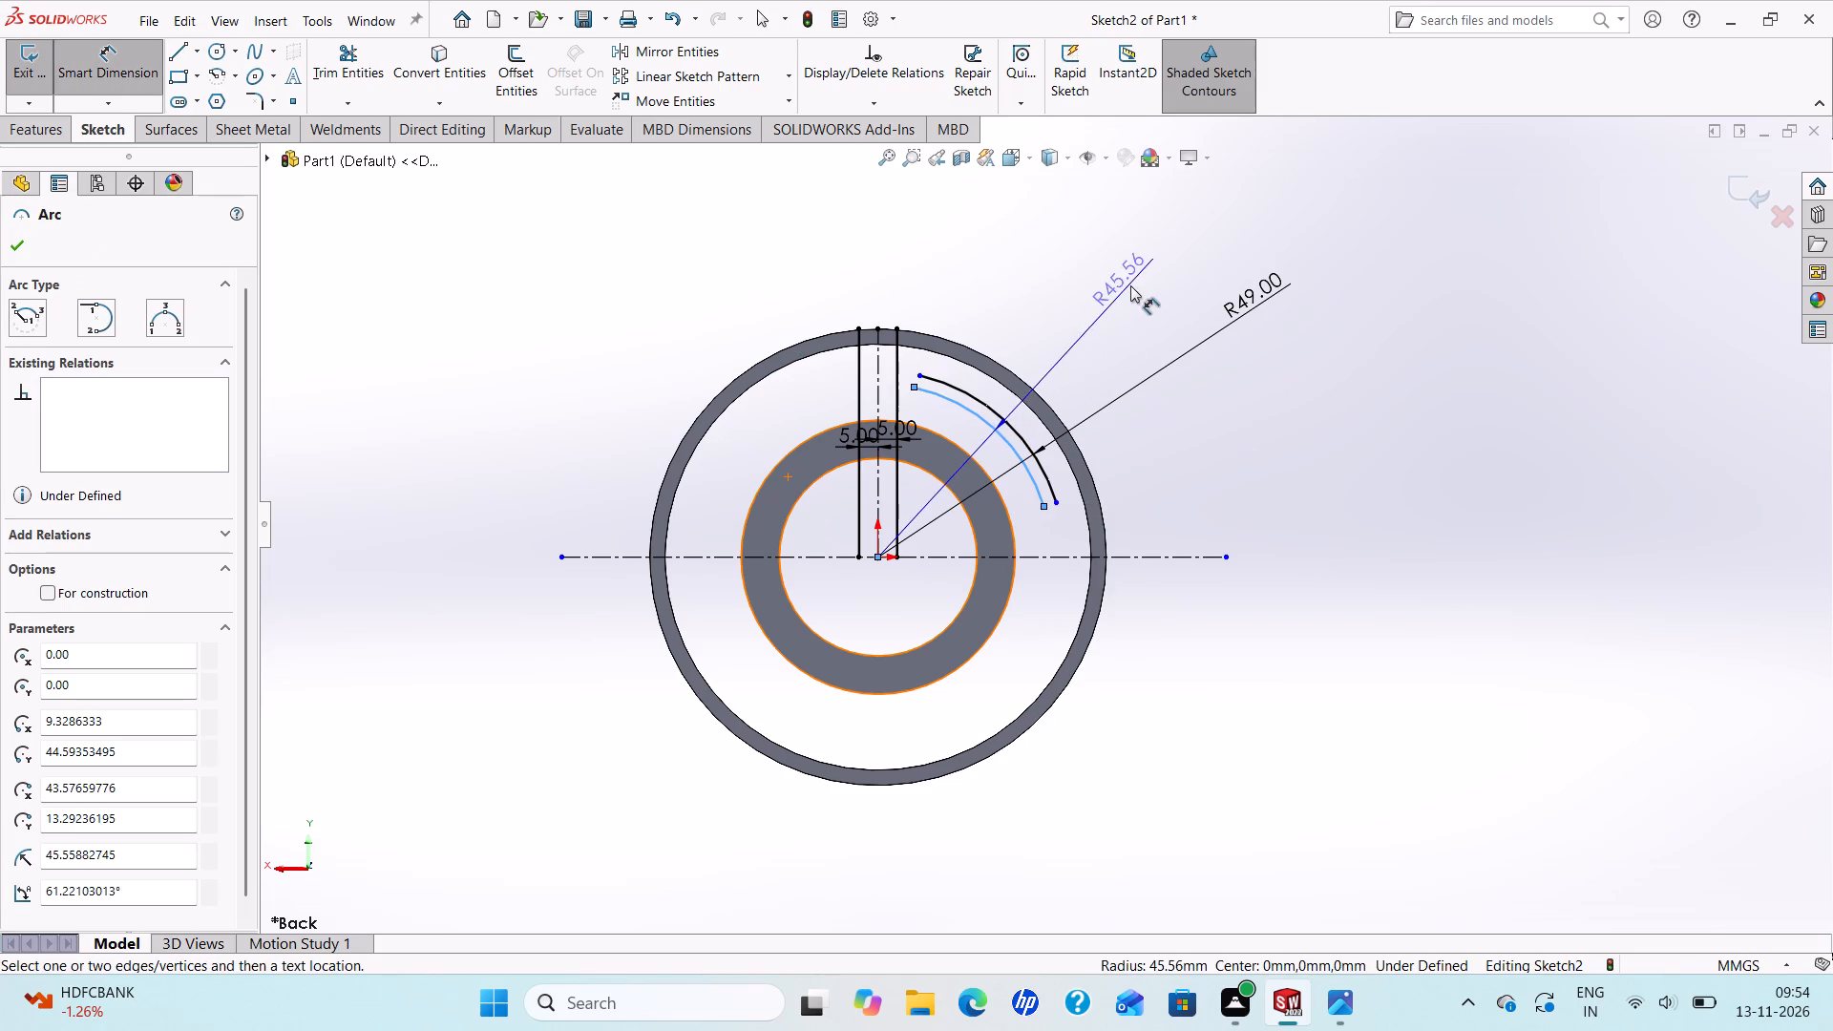
click(1126, 261)
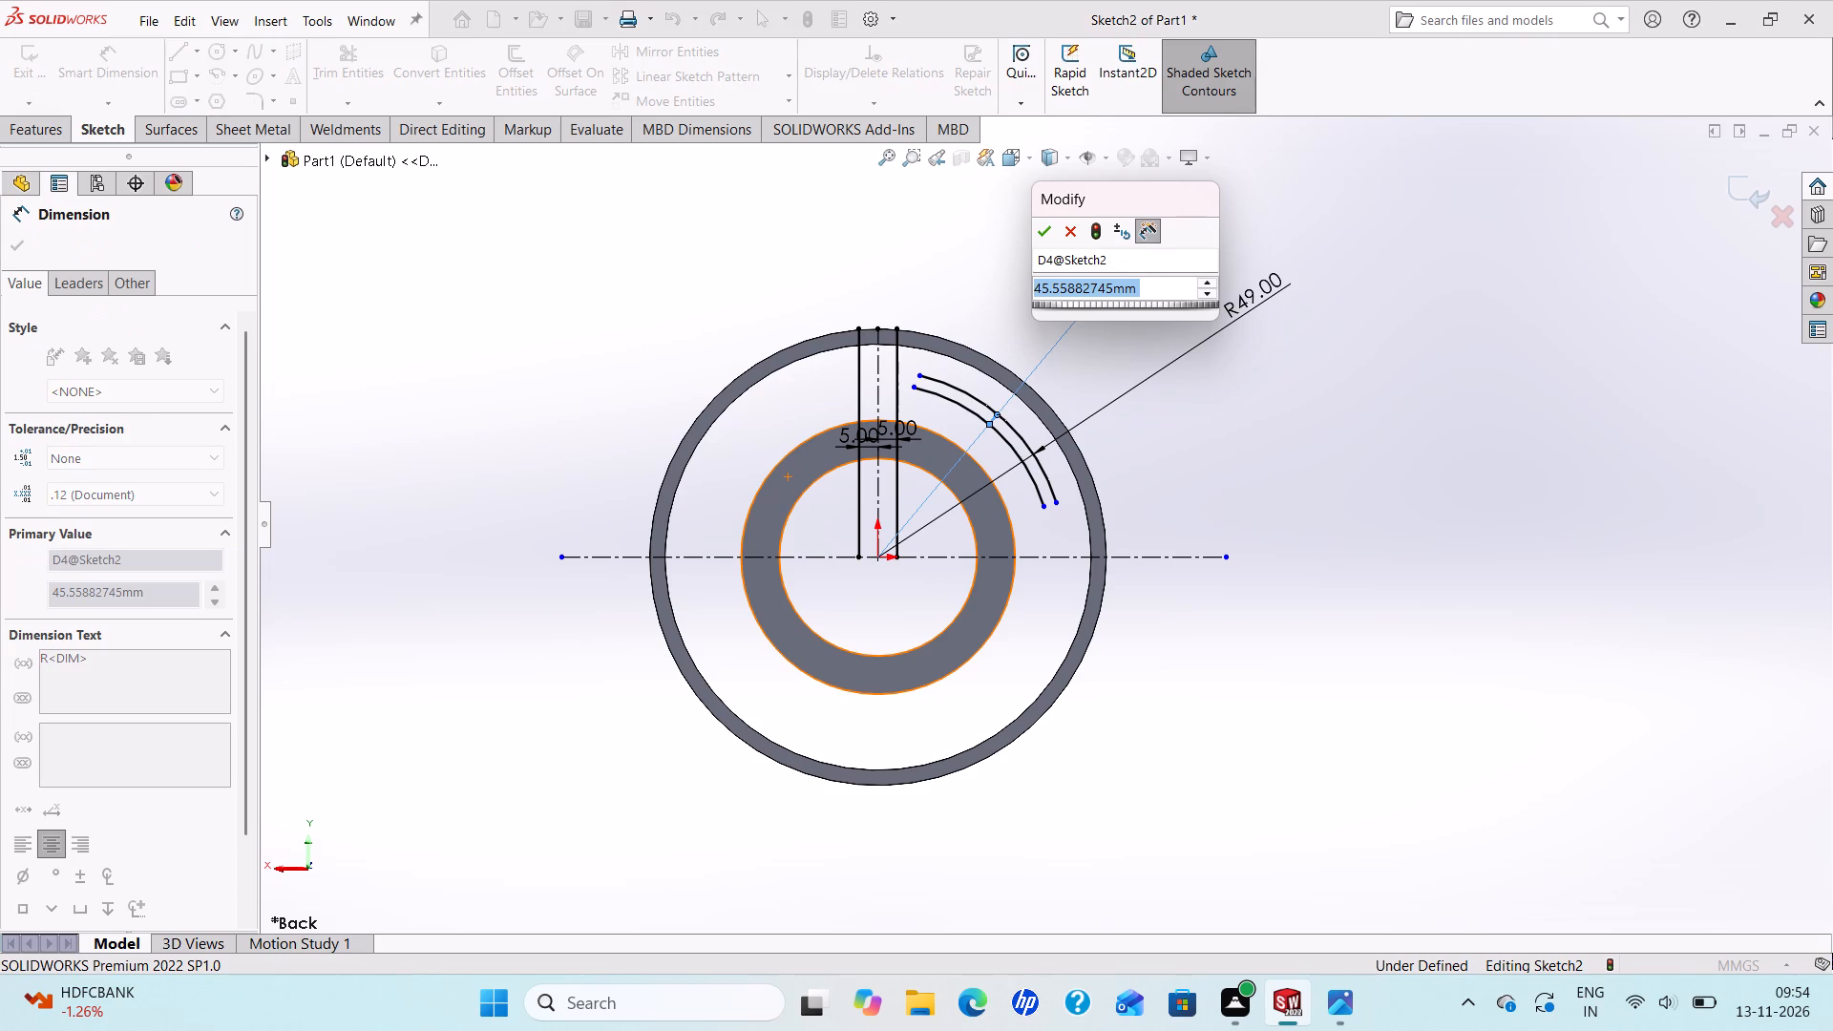
text(42)
key(Return)
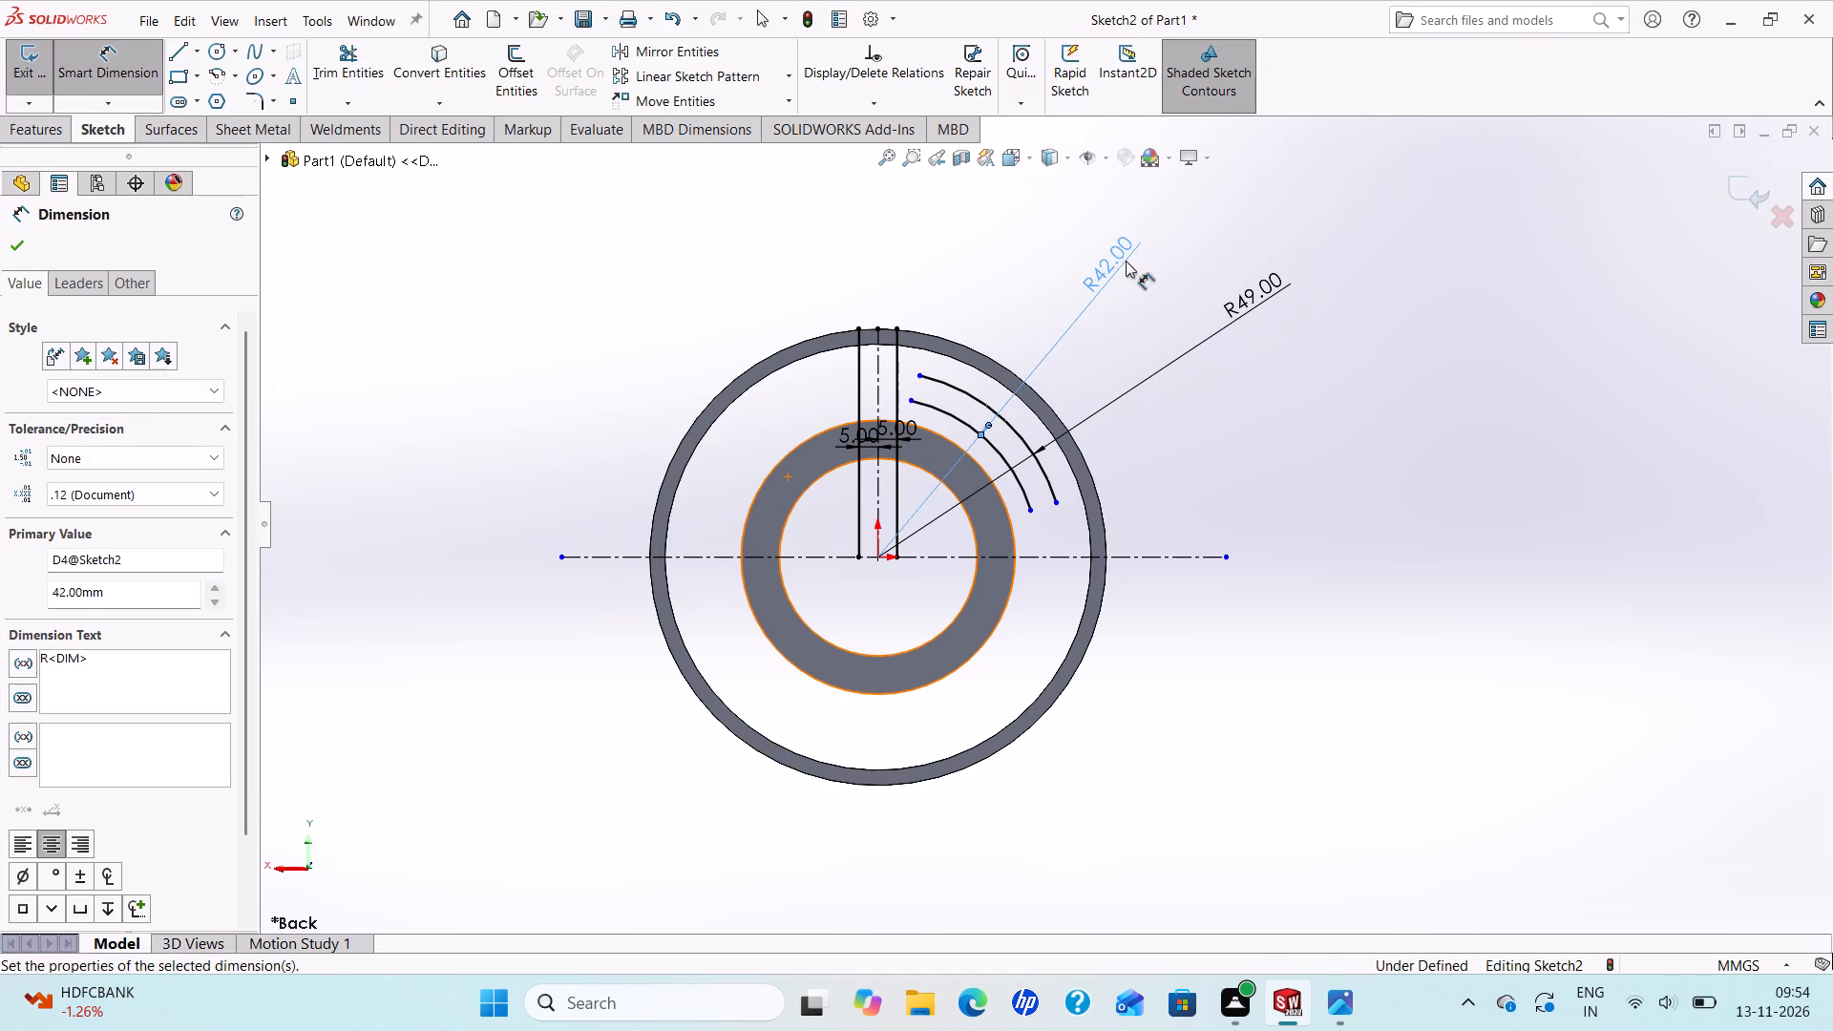
Examine the reference drawing's arc slots and their radii against the two sketched arcs.
click(1358, 1007)
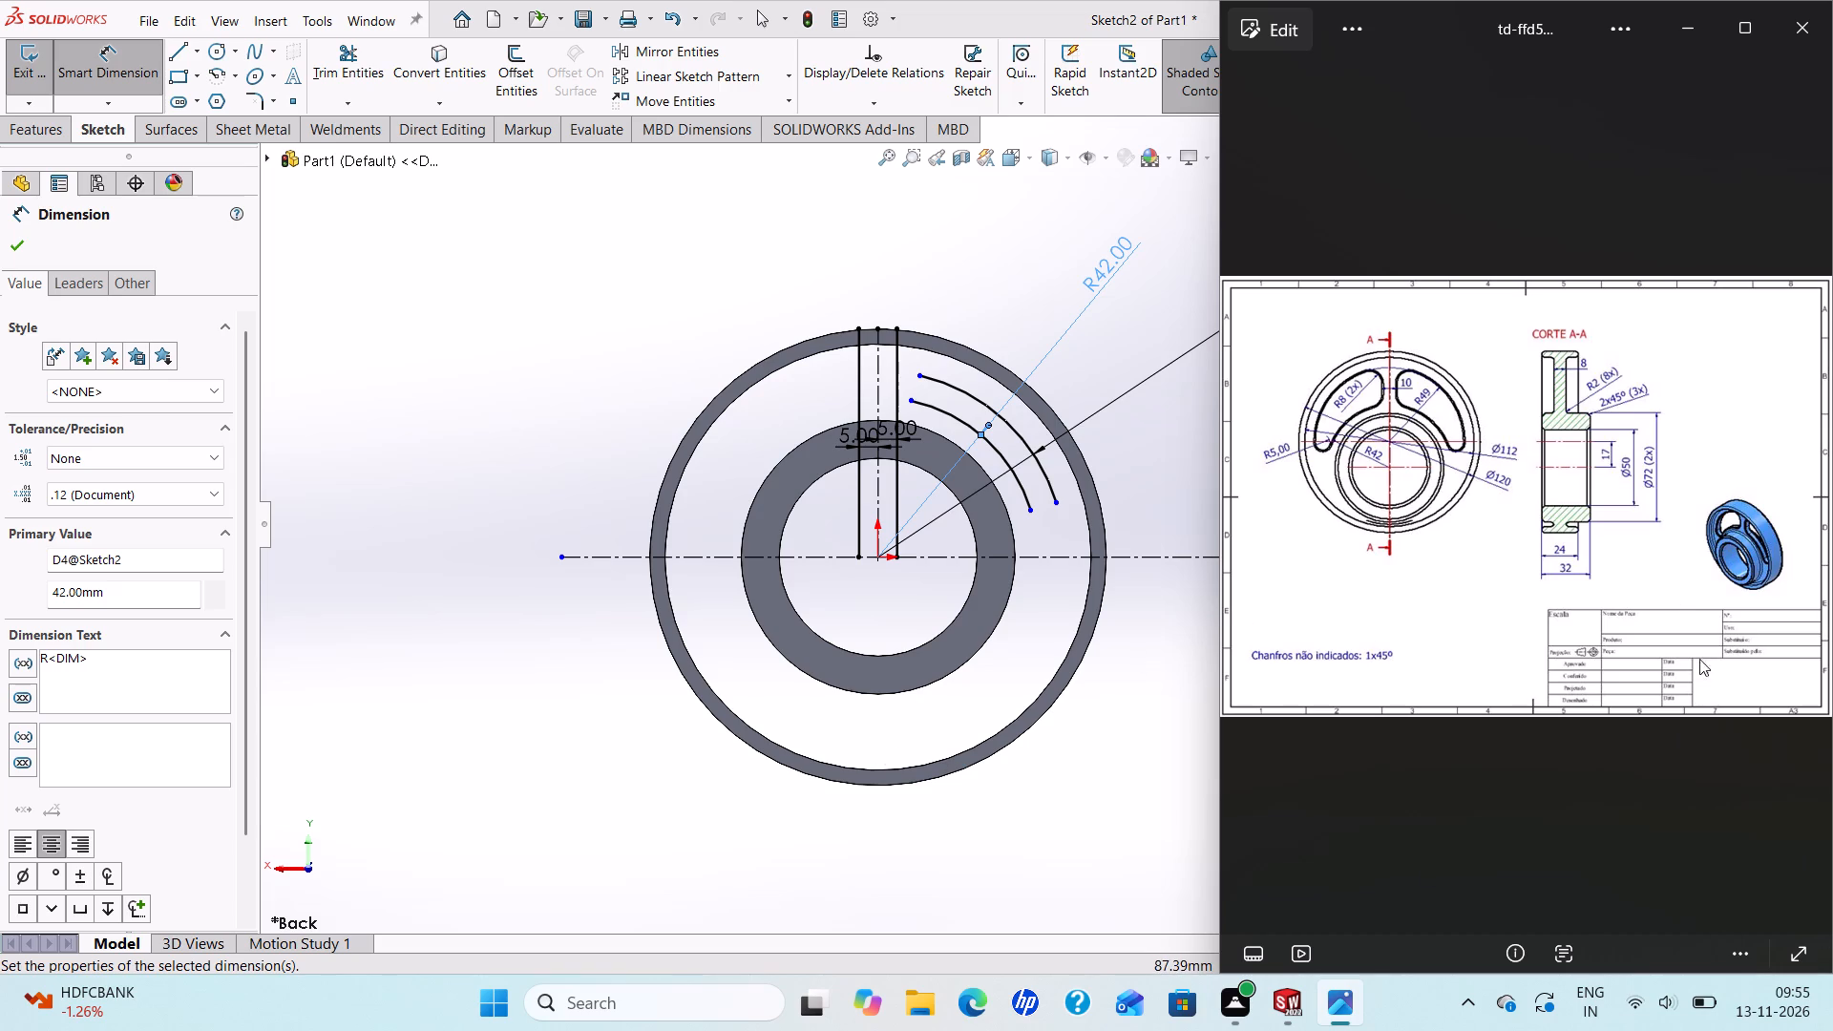
scroll(1690, 614, up, 2)
scroll(1690, 614, down, 1)
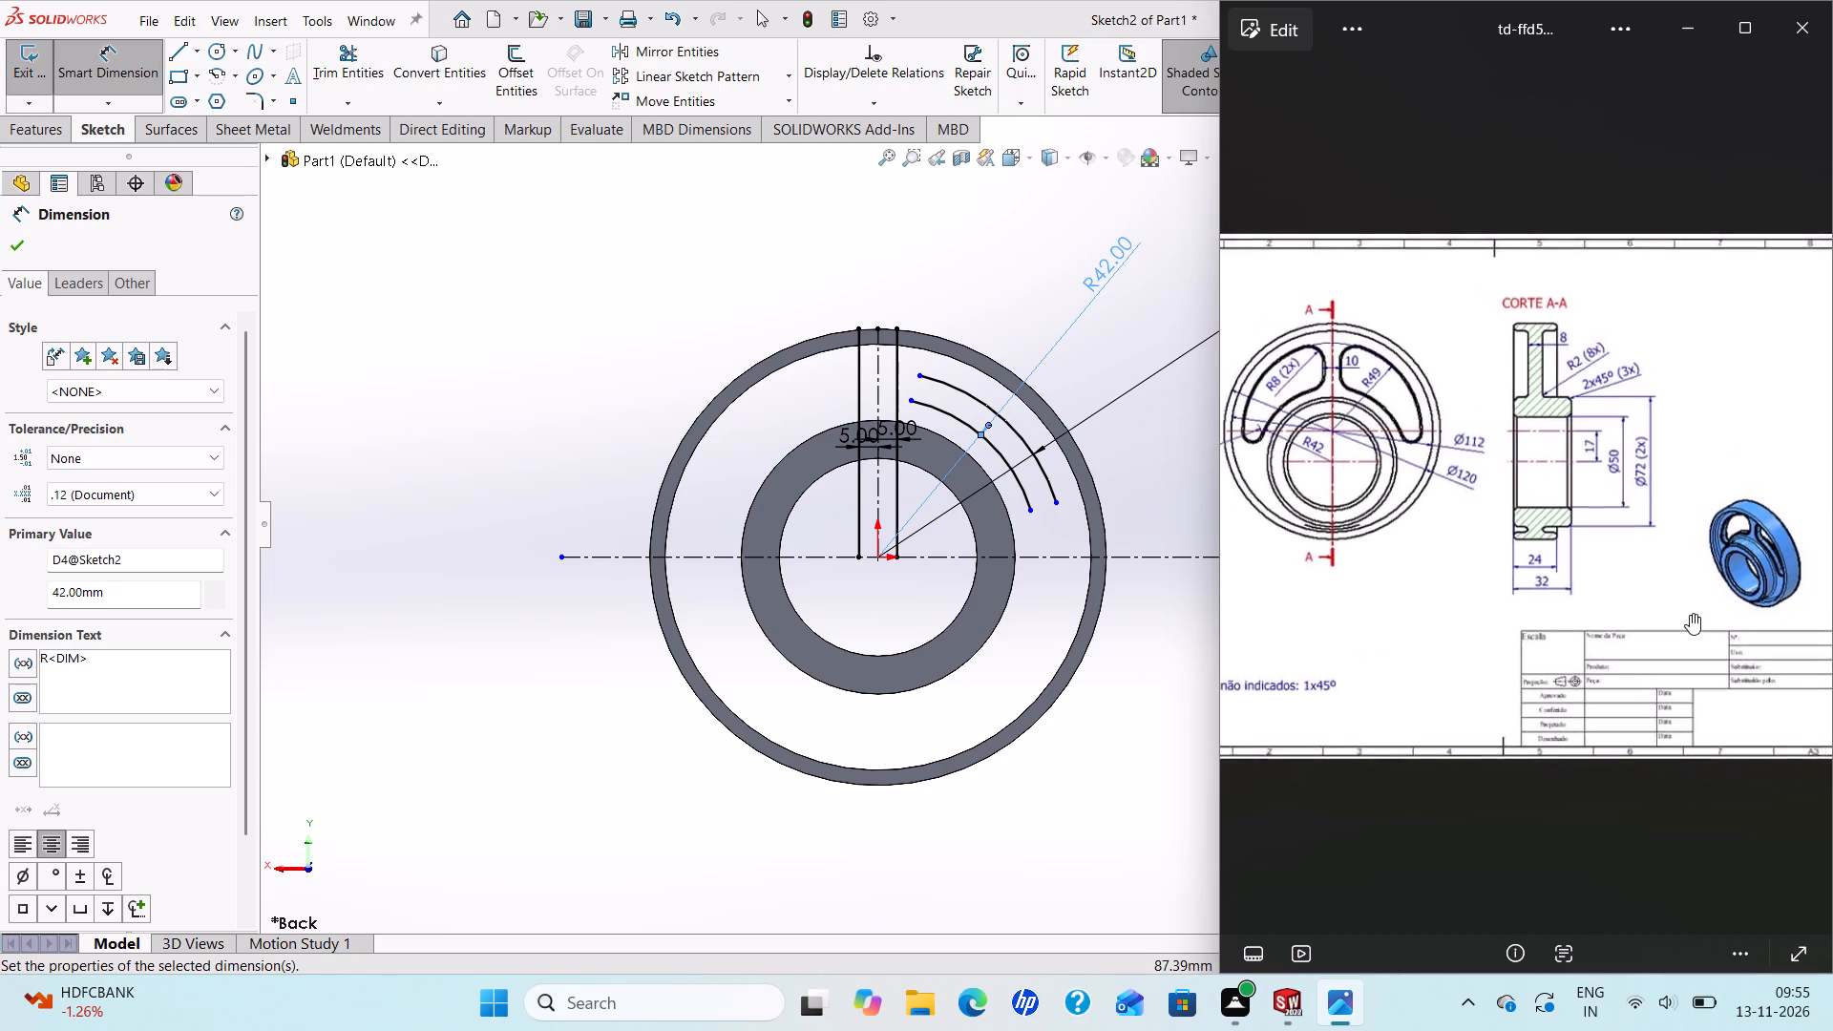
scroll(1690, 614, down, 1)
scroll(1457, 594, up, 1)
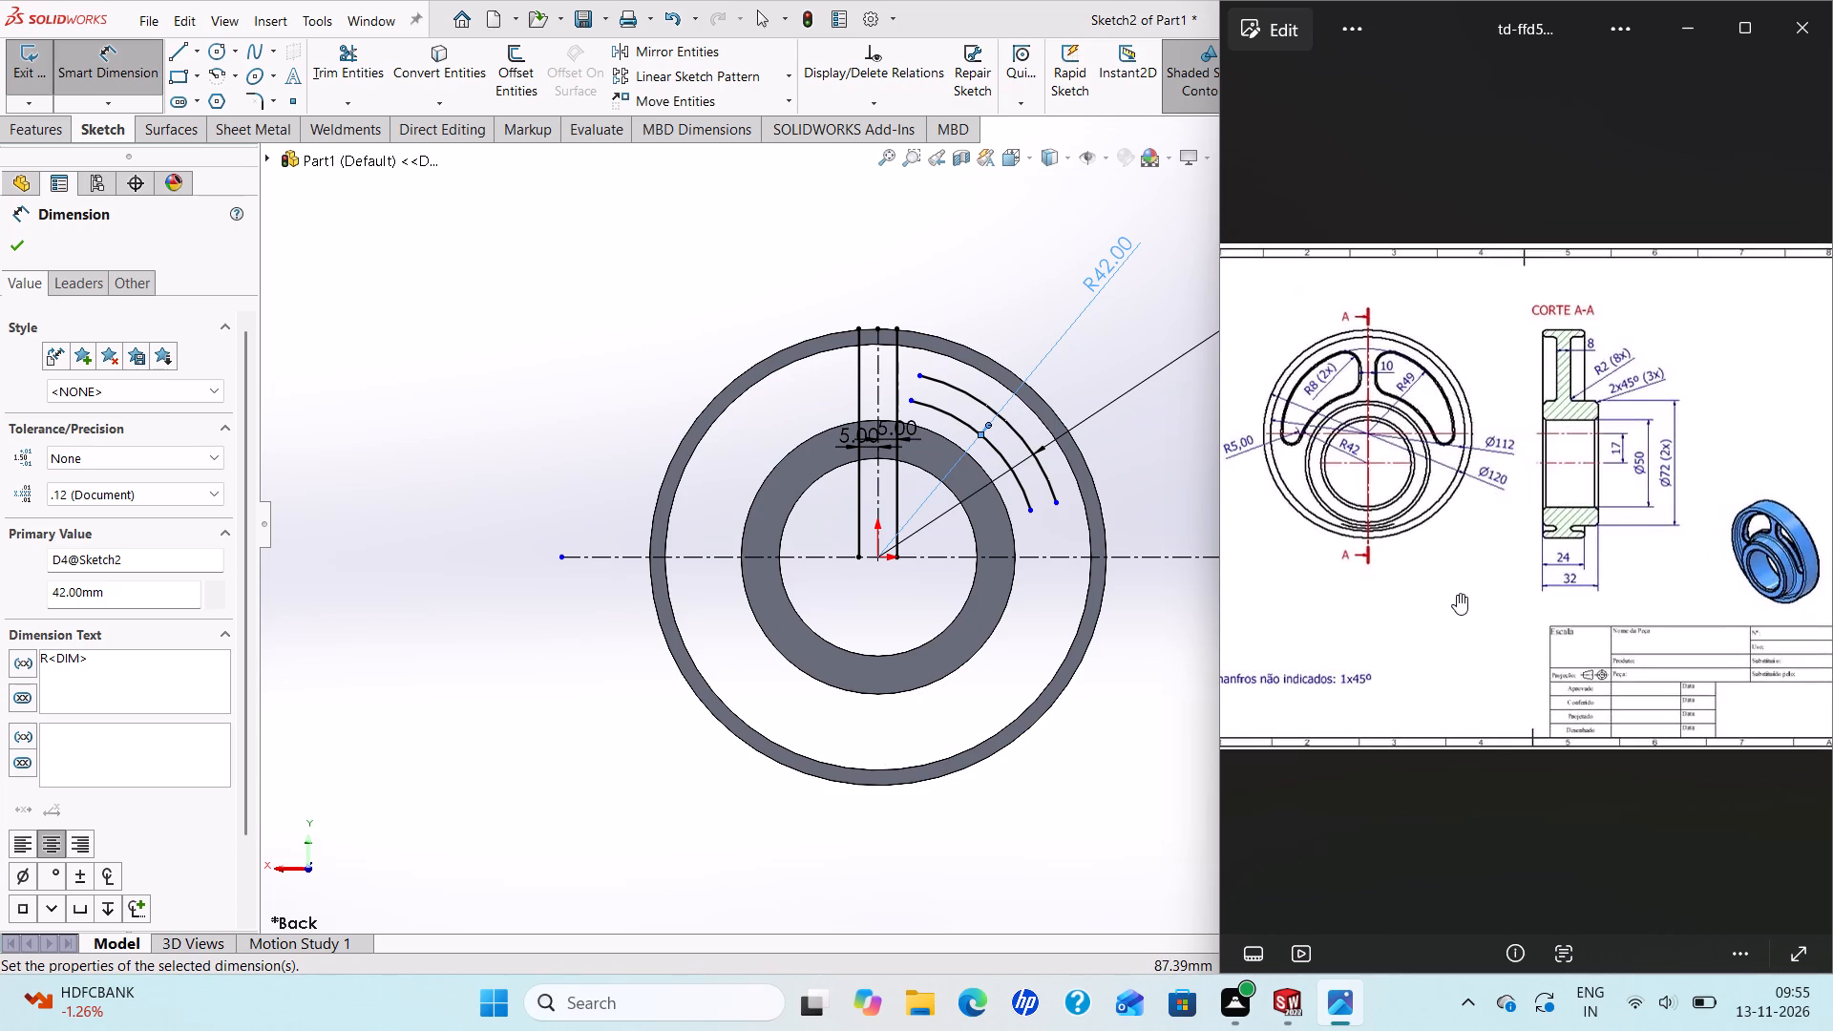
scroll(1457, 594, down, 1)
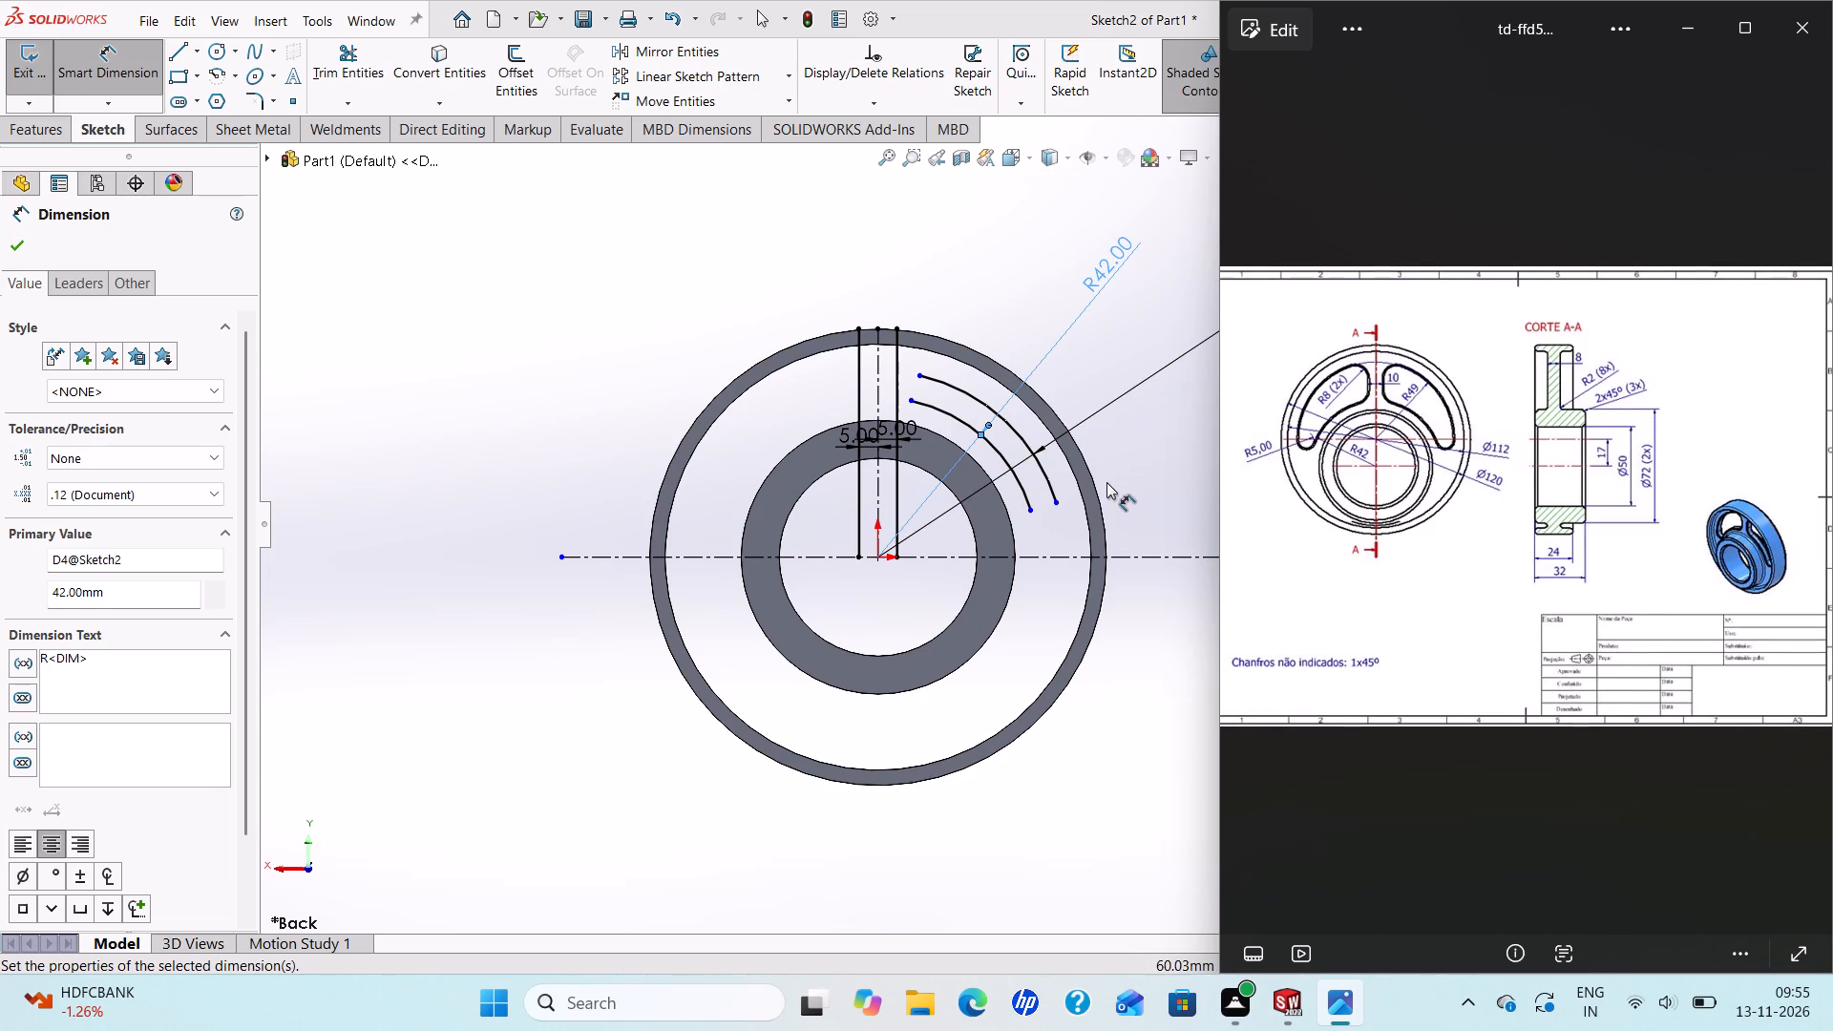
scroll(1151, 464, up, 2)
scroll(1158, 470, down, 1)
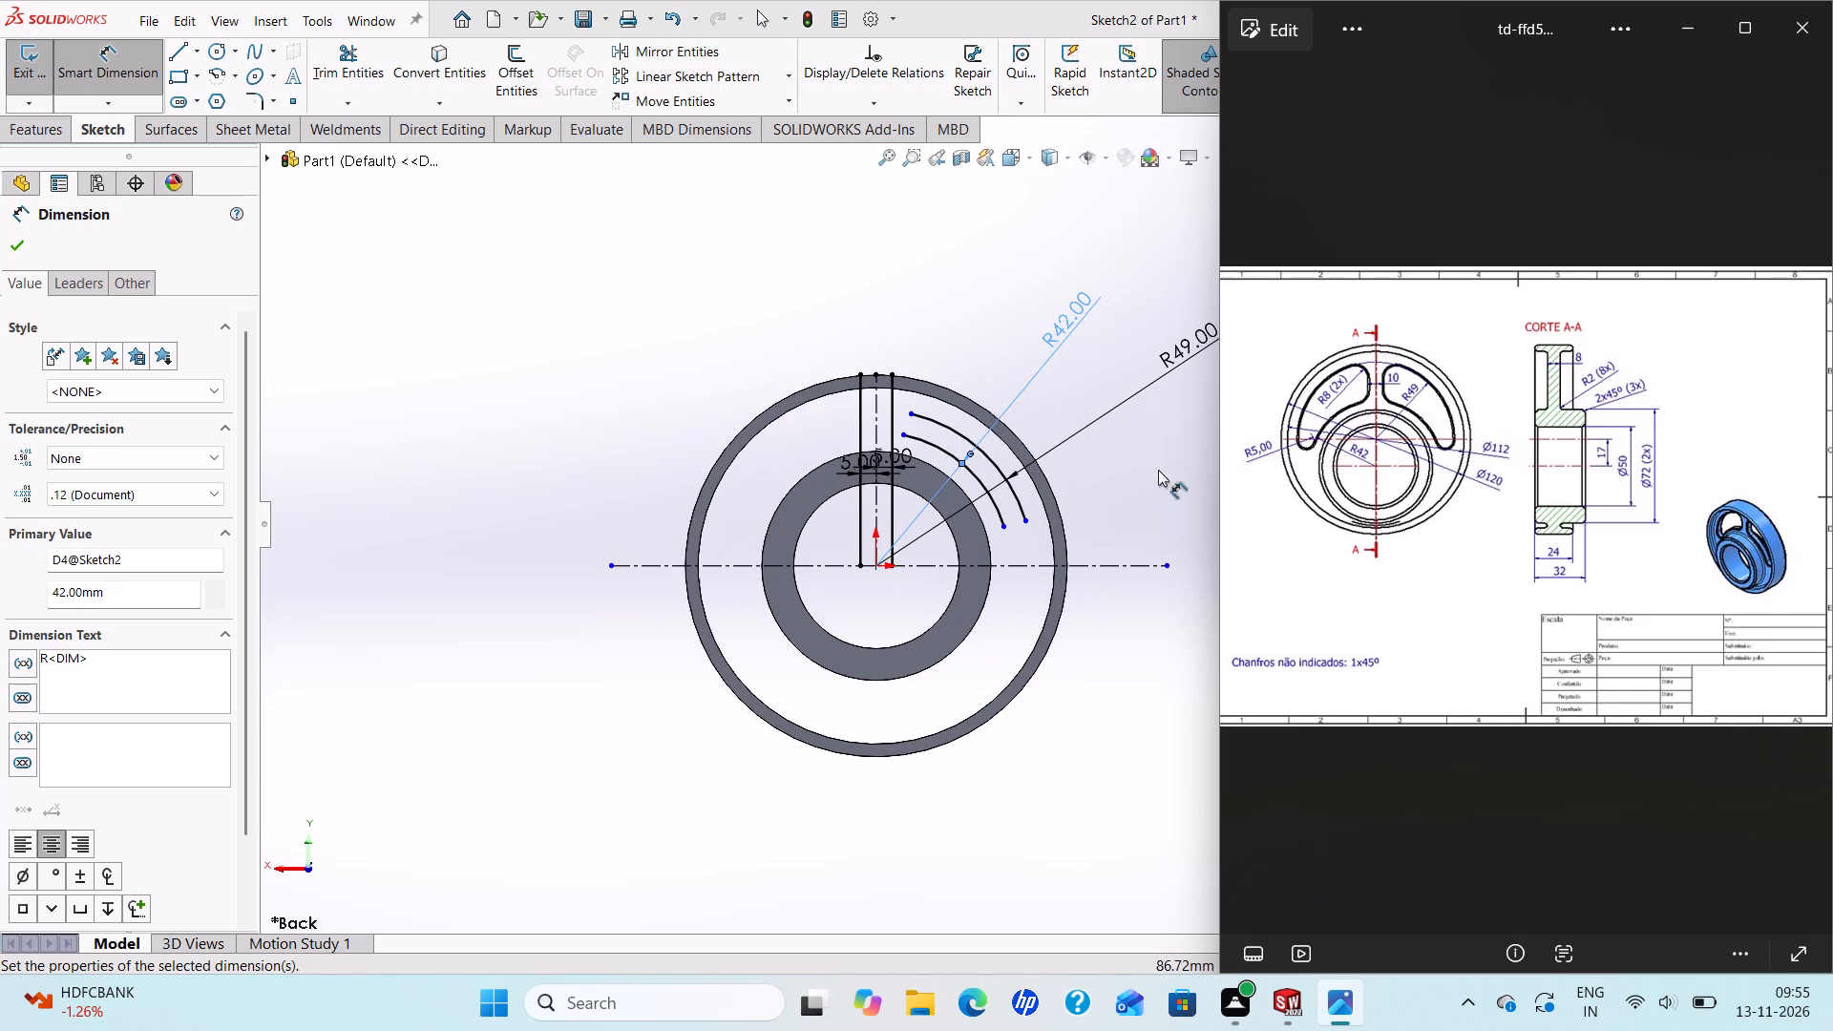
scroll(1158, 470, up, 1)
scroll(1157, 470, down, 1)
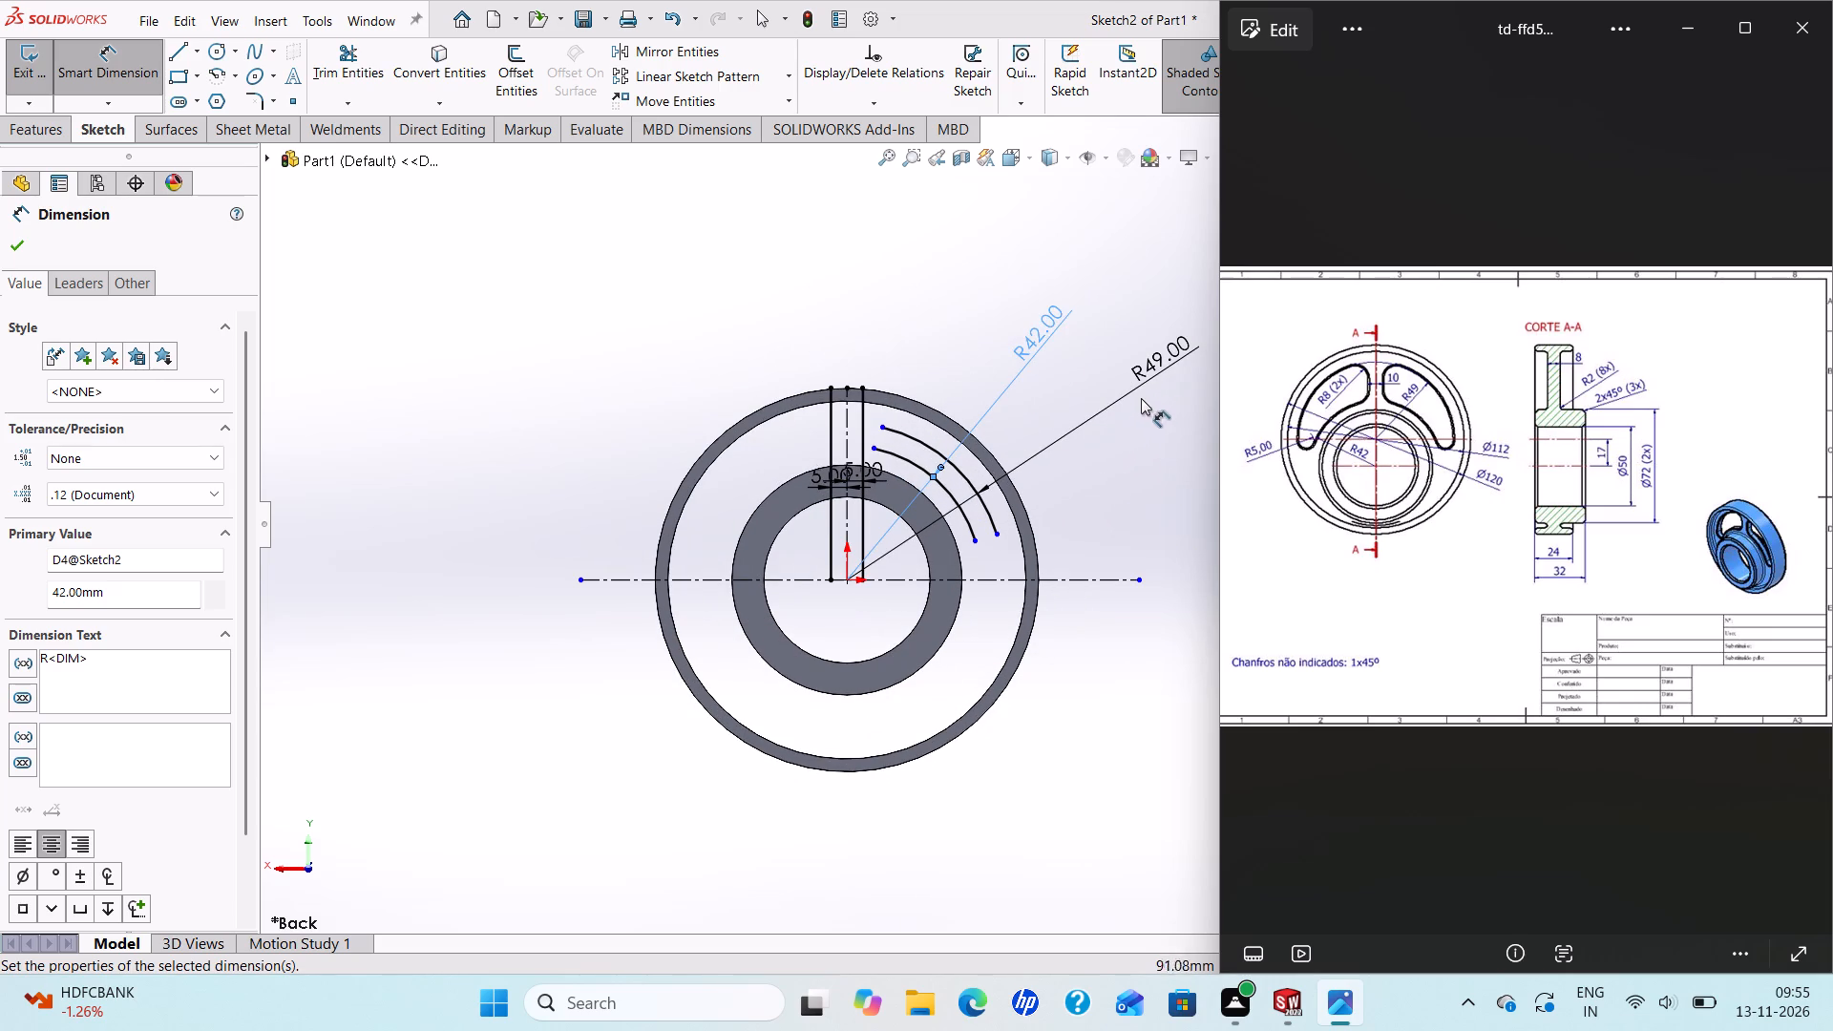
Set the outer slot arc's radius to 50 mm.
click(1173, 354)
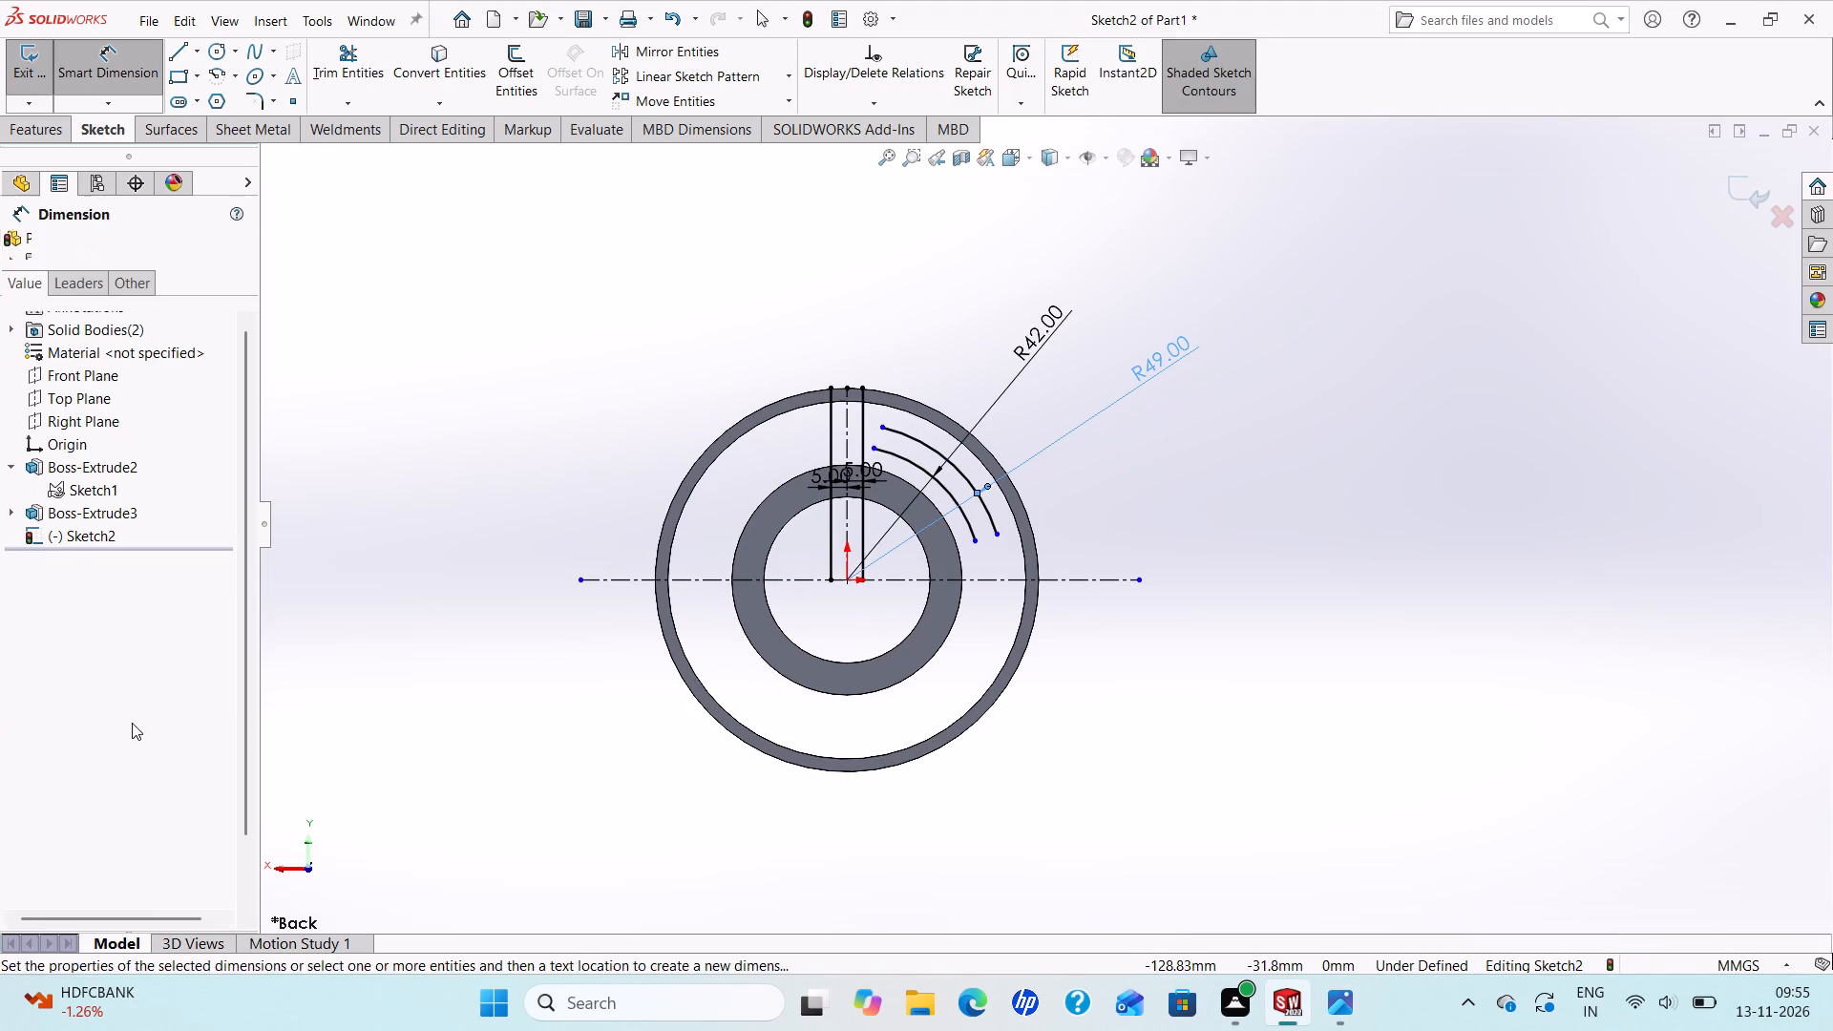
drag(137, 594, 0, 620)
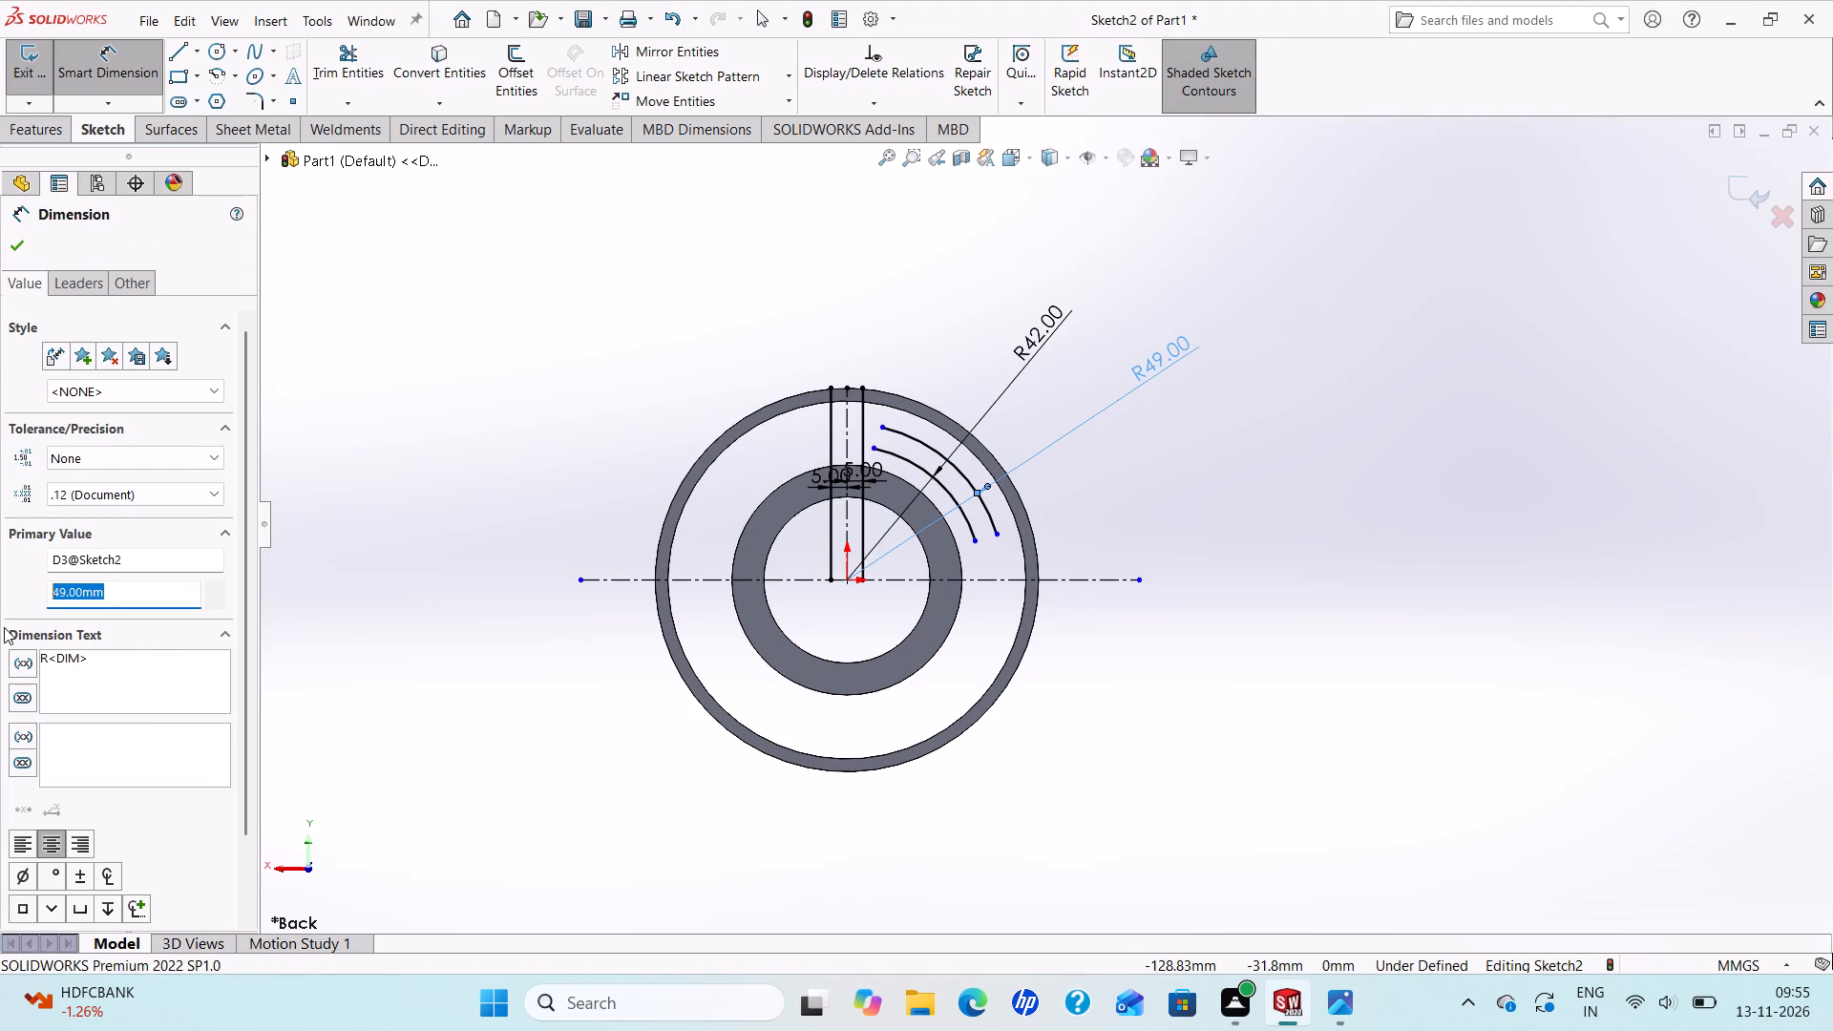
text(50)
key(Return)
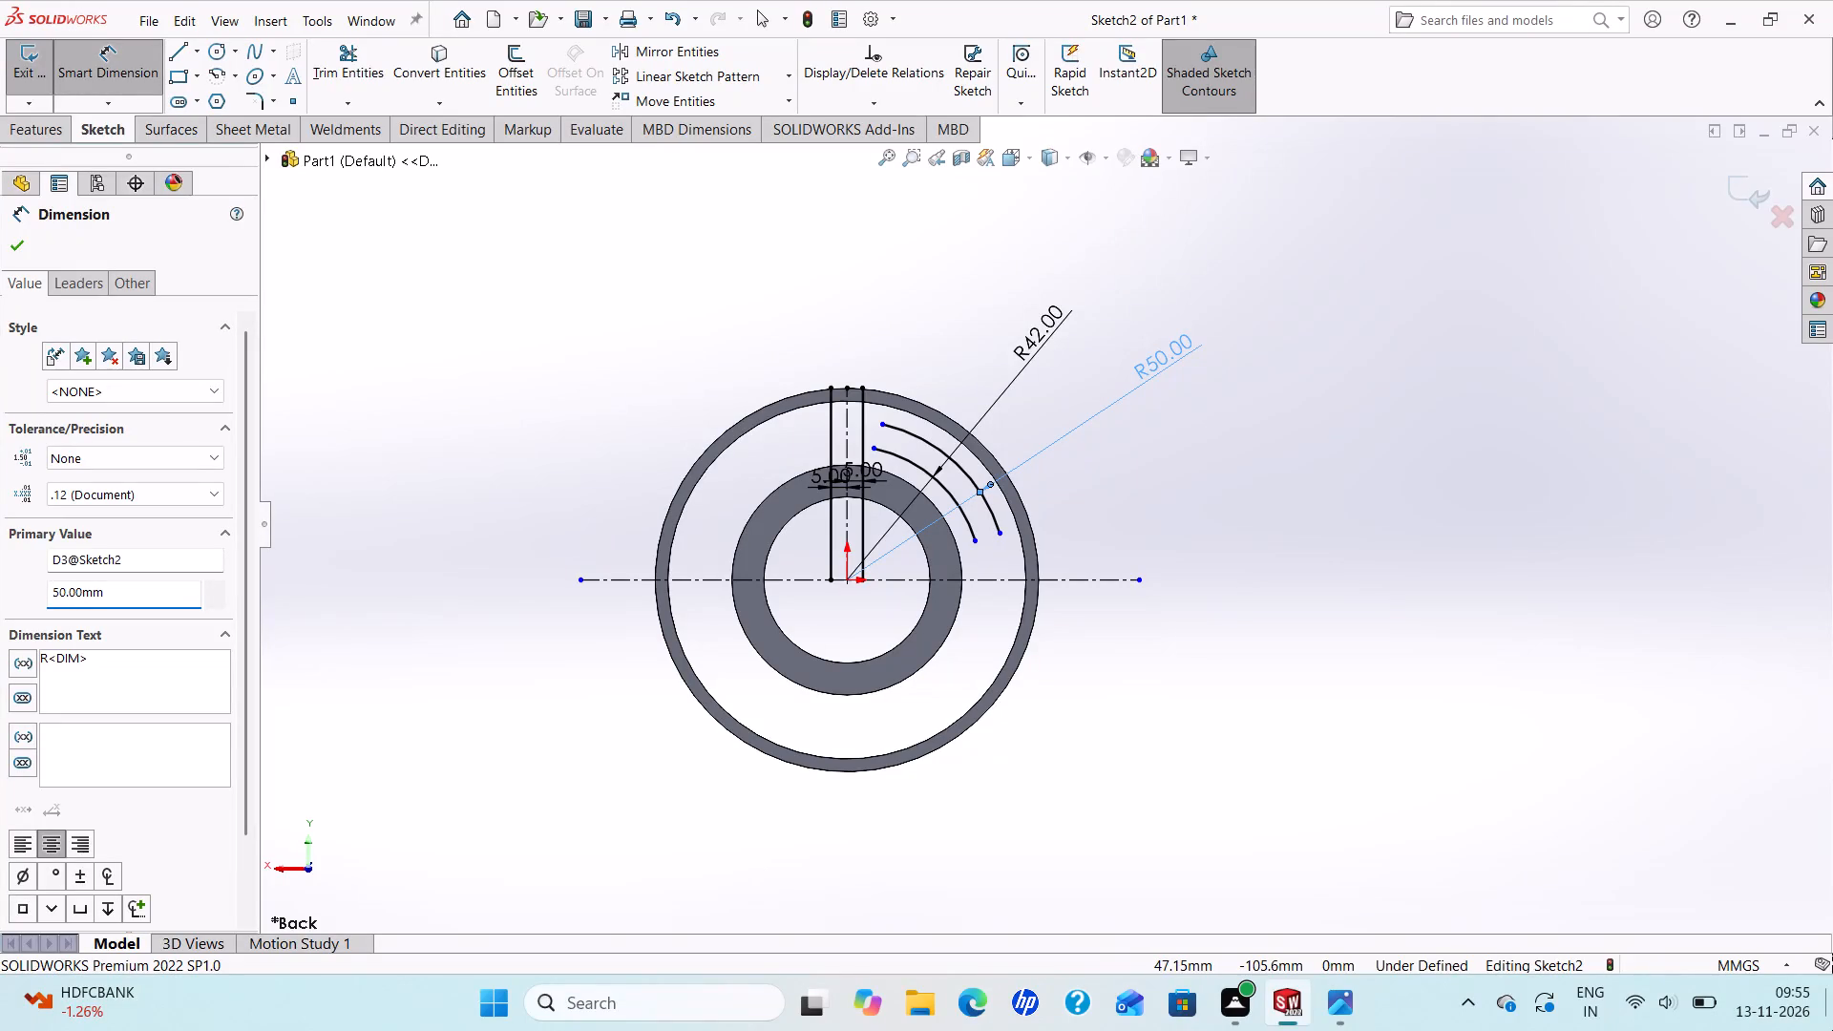
Set the outer slot arc's radius to 52 mm.
drag(117, 594, 44, 592)
drag(44, 592, 0, 612)
text(52)
key(Return)
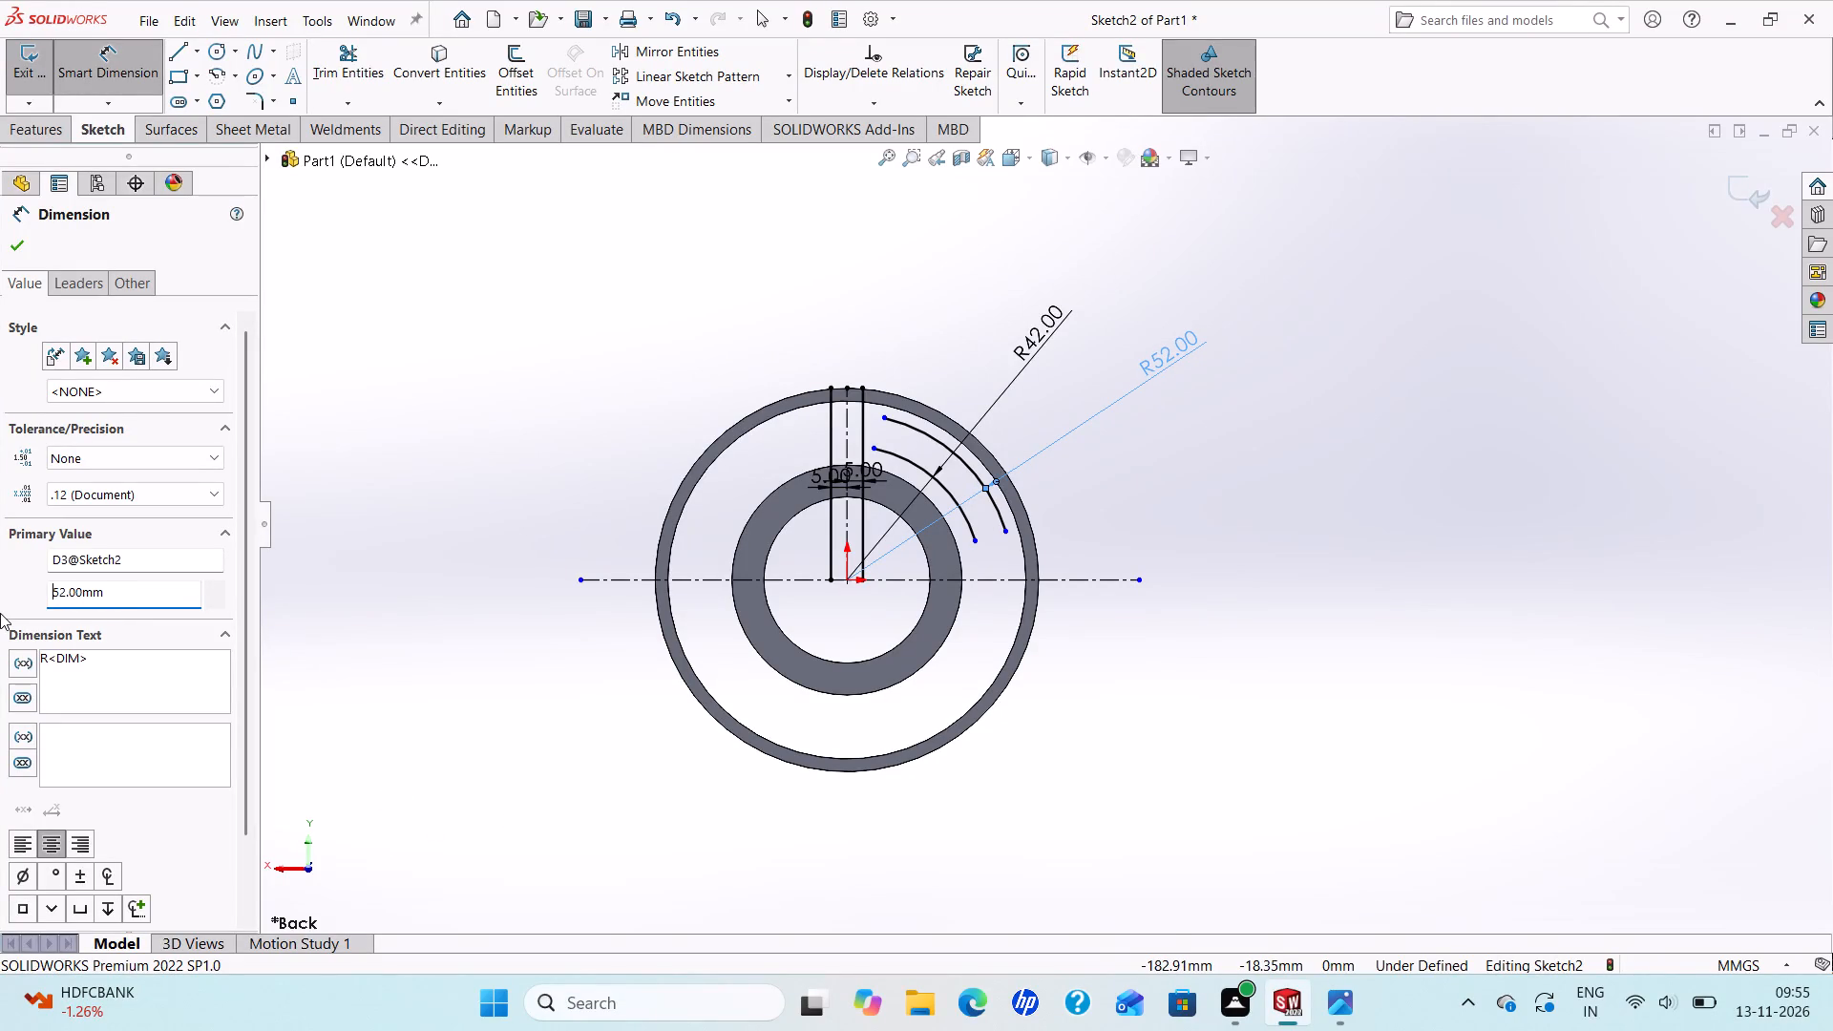
Set the inner slot arc's radius to 40 mm and finish dimensioning.
click(1042, 328)
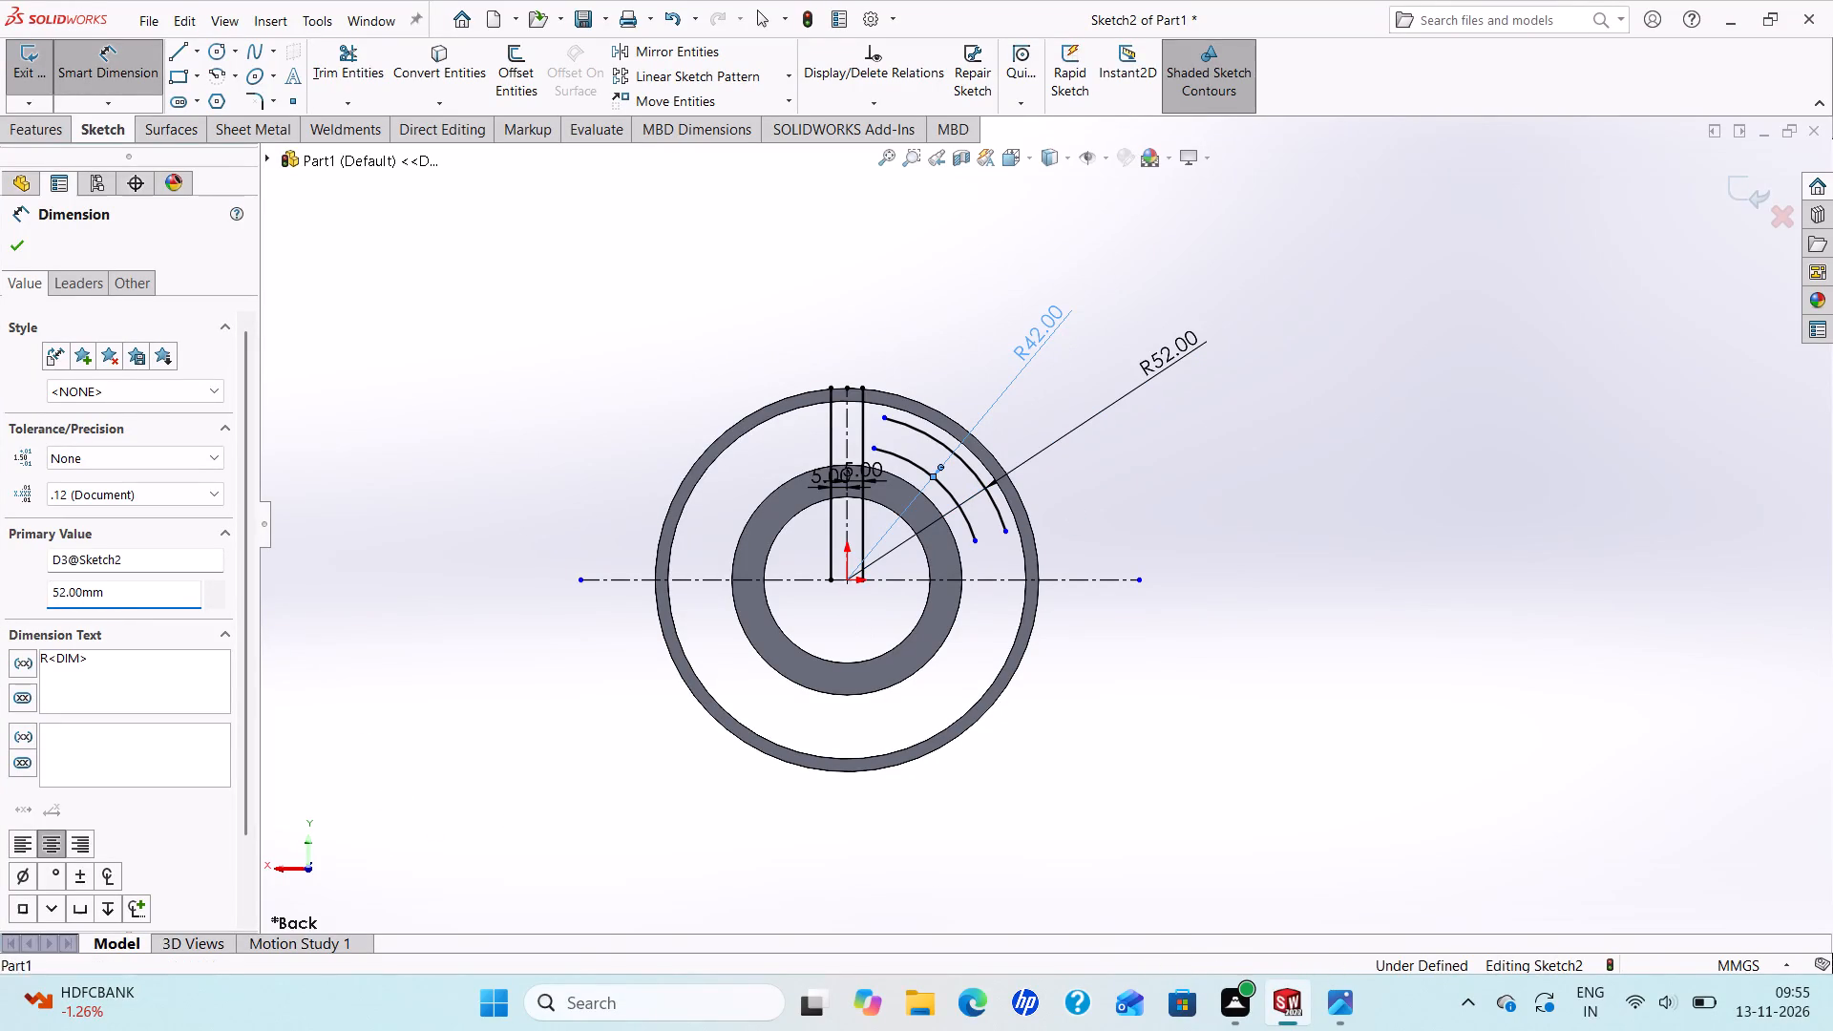
drag(128, 600, 63, 590)
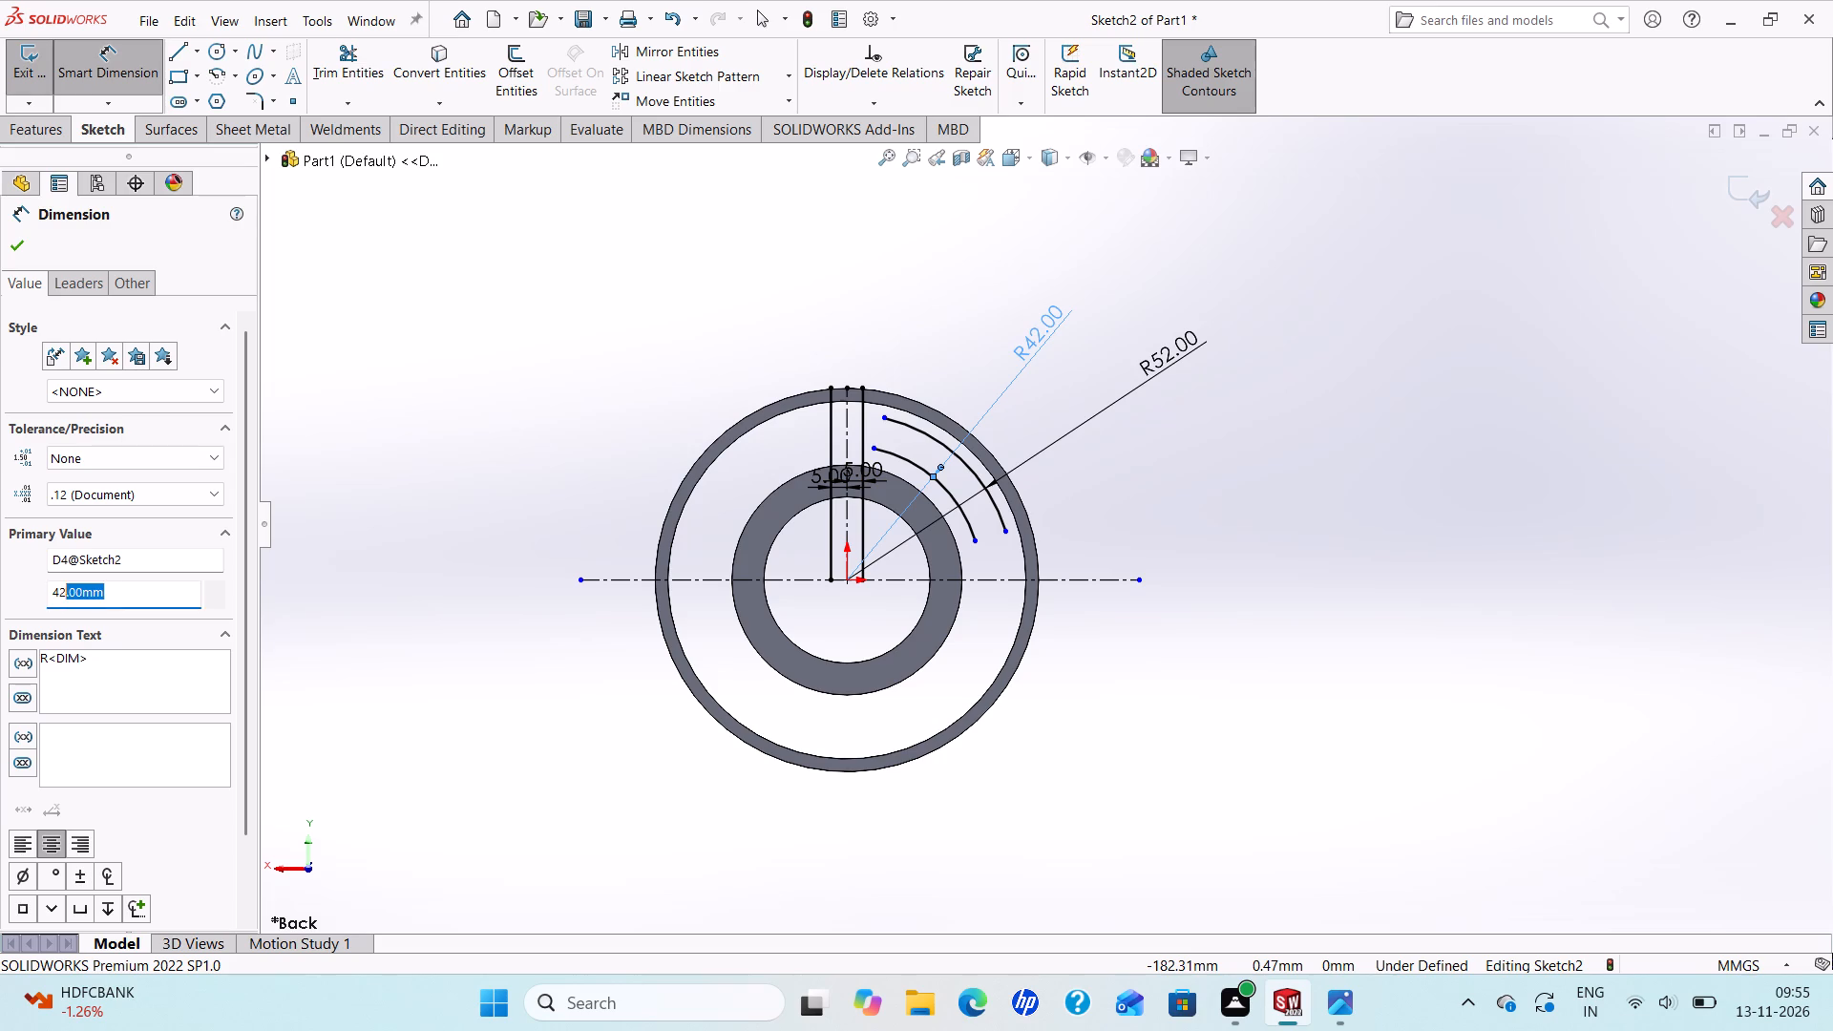
drag(63, 590, 0, 621)
text(40)
key(Return)
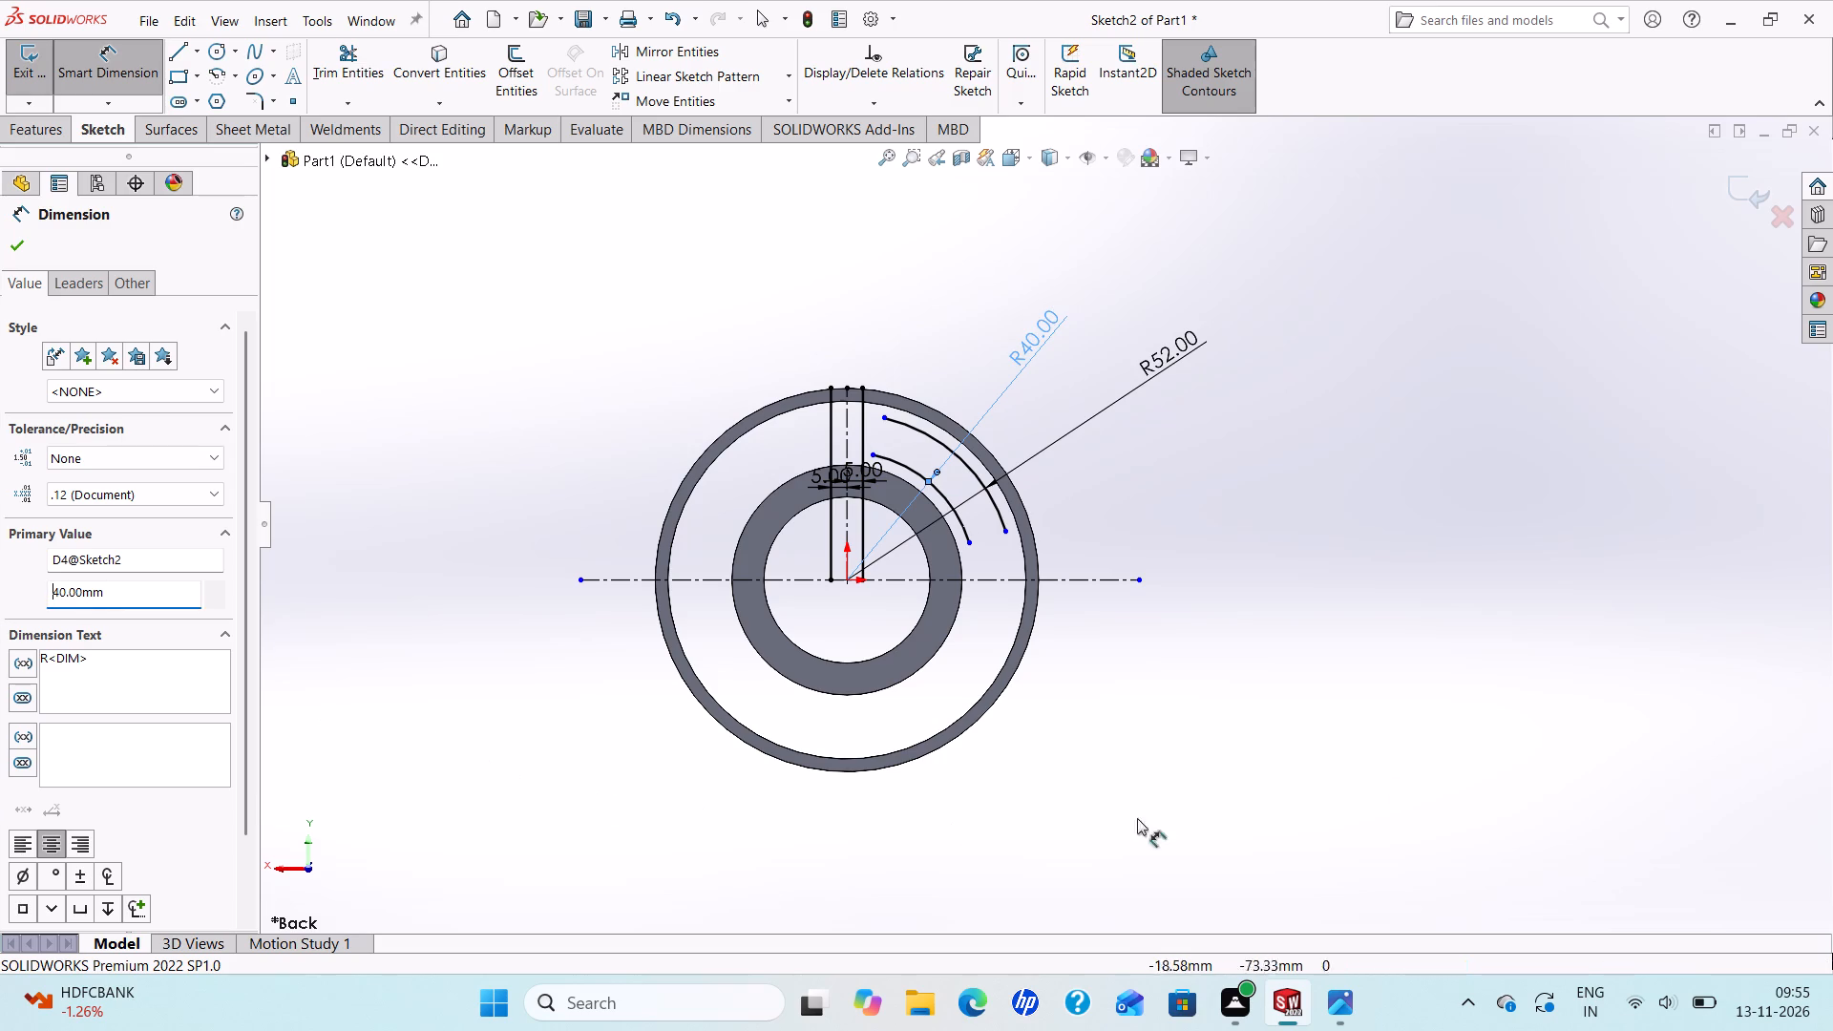
click(22, 242)
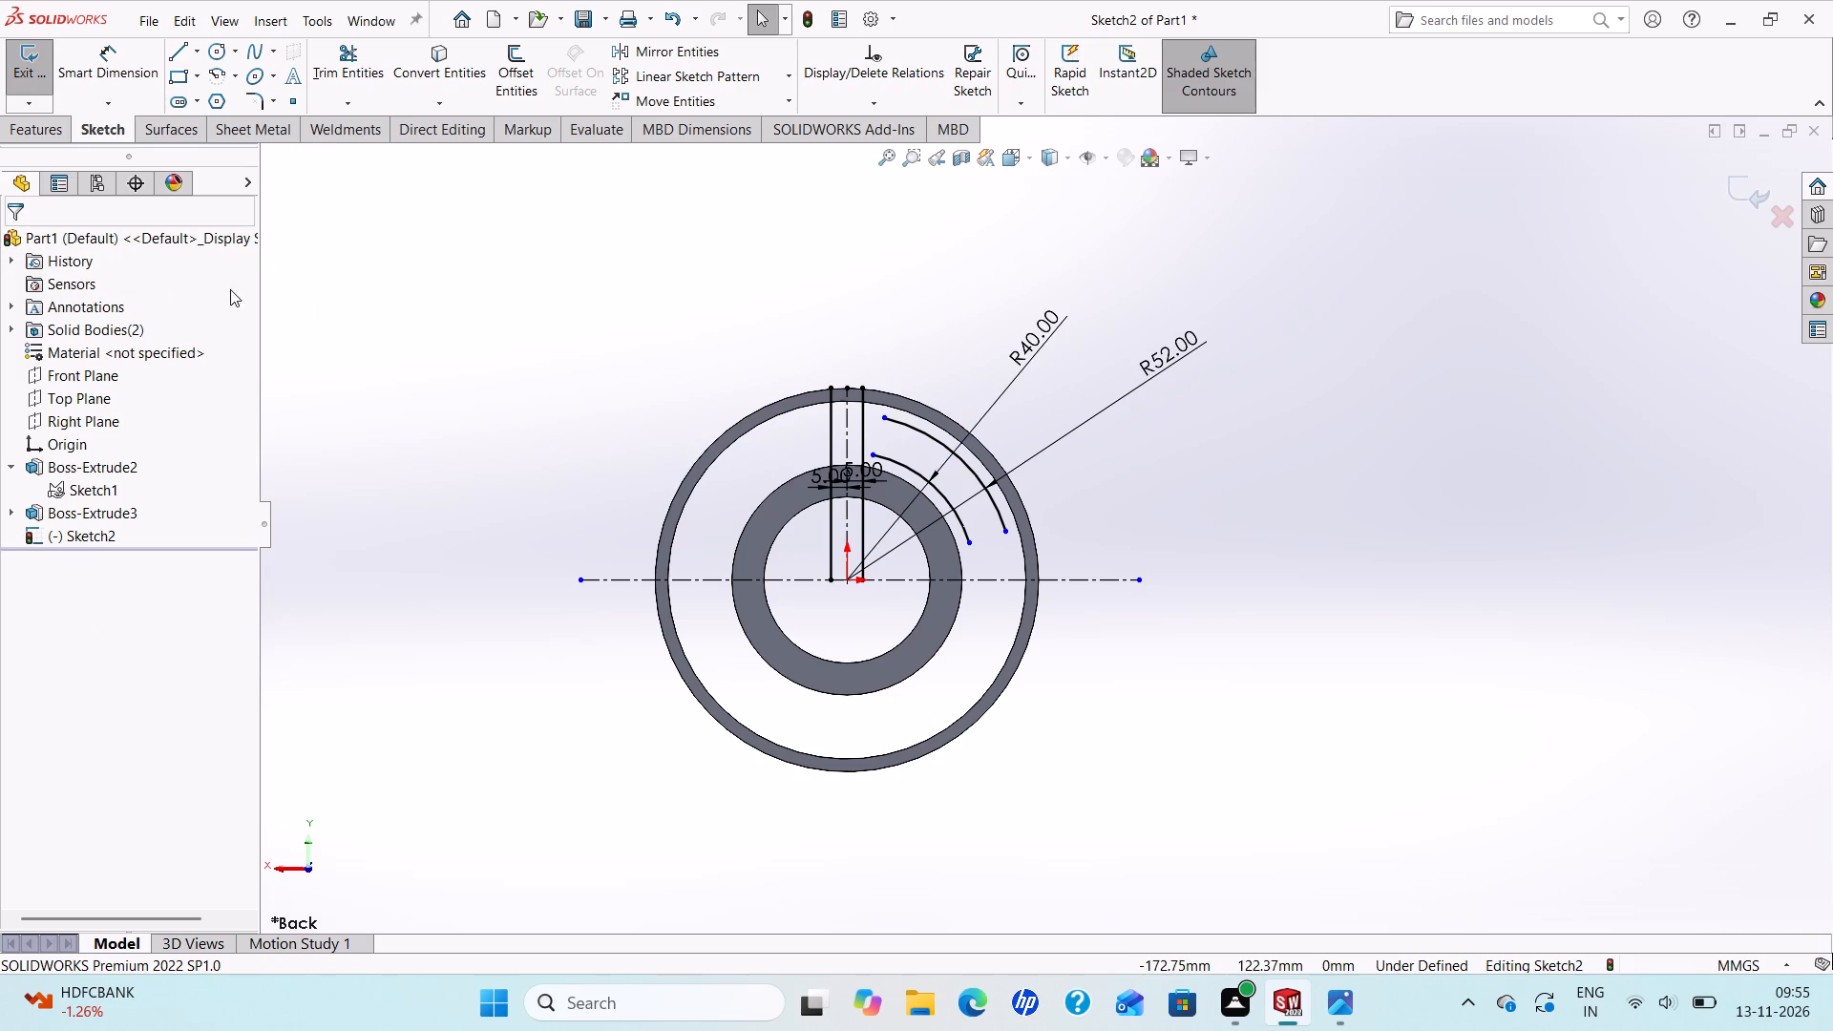
Extend the upper ends of the inner and outer slot arcs onto the vertical centerline.
scroll(849, 443, down, 3)
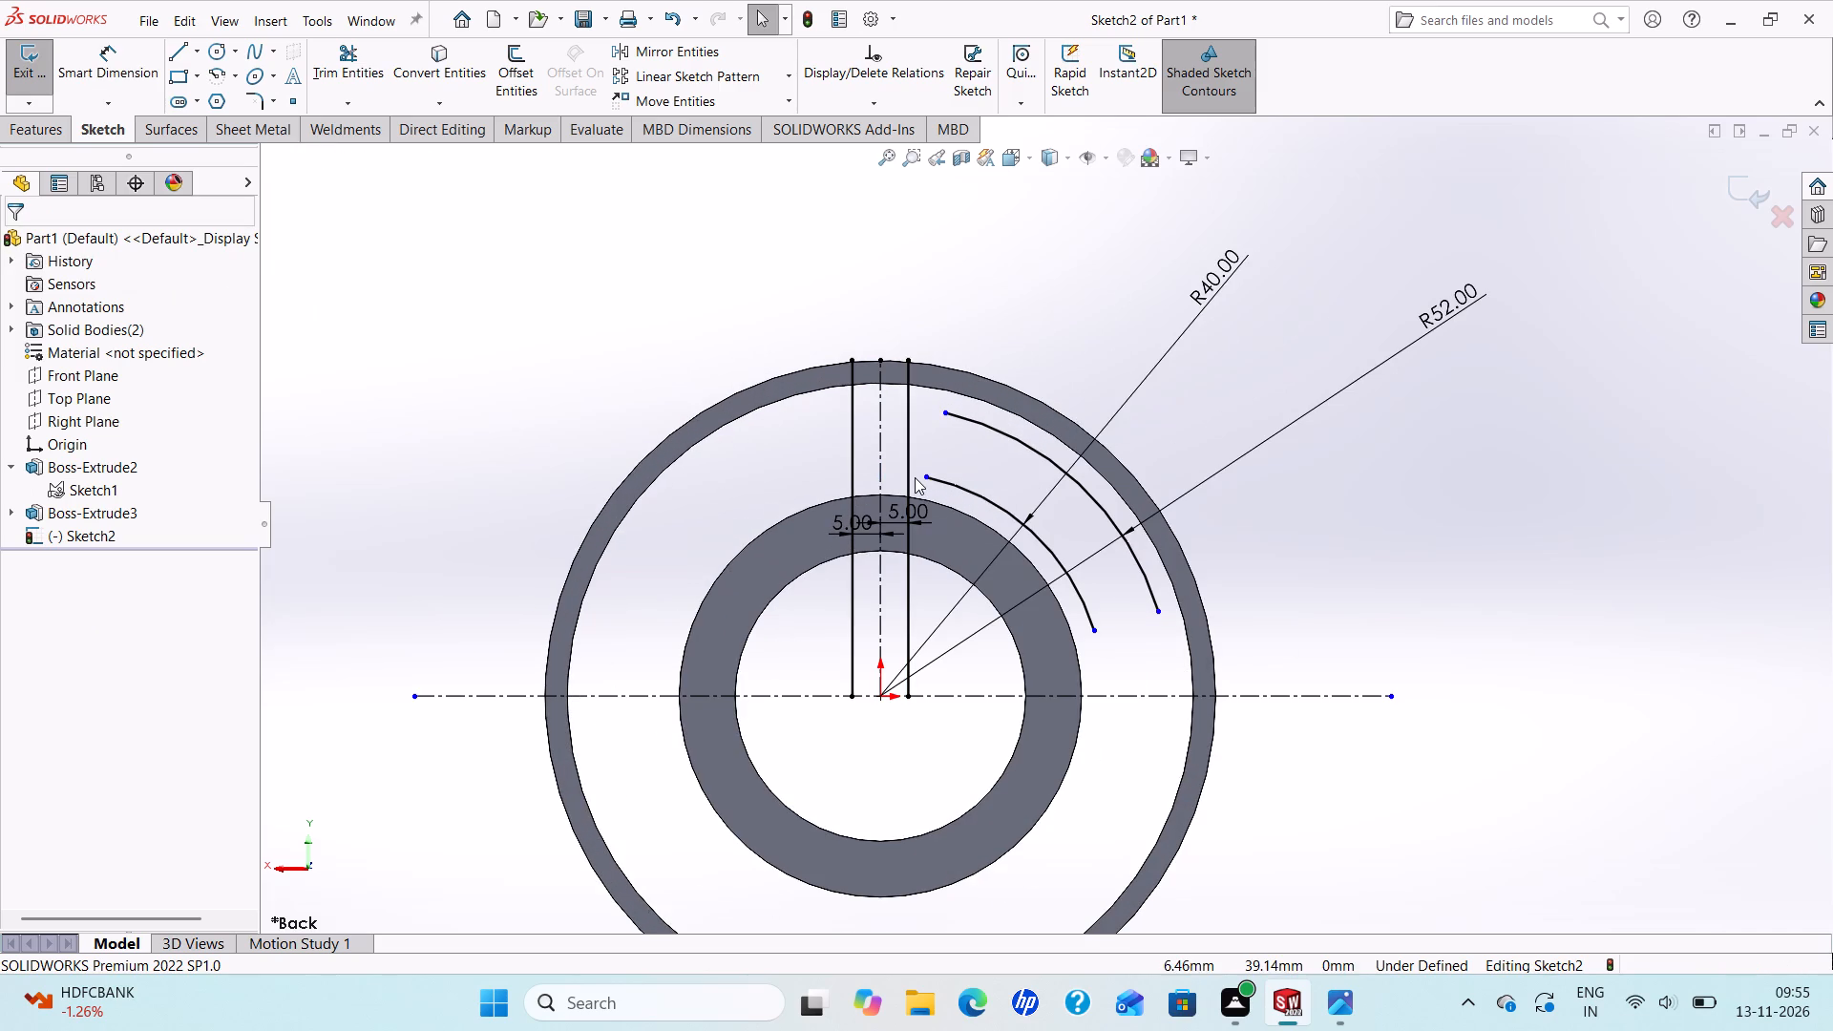
drag(925, 476, 884, 472)
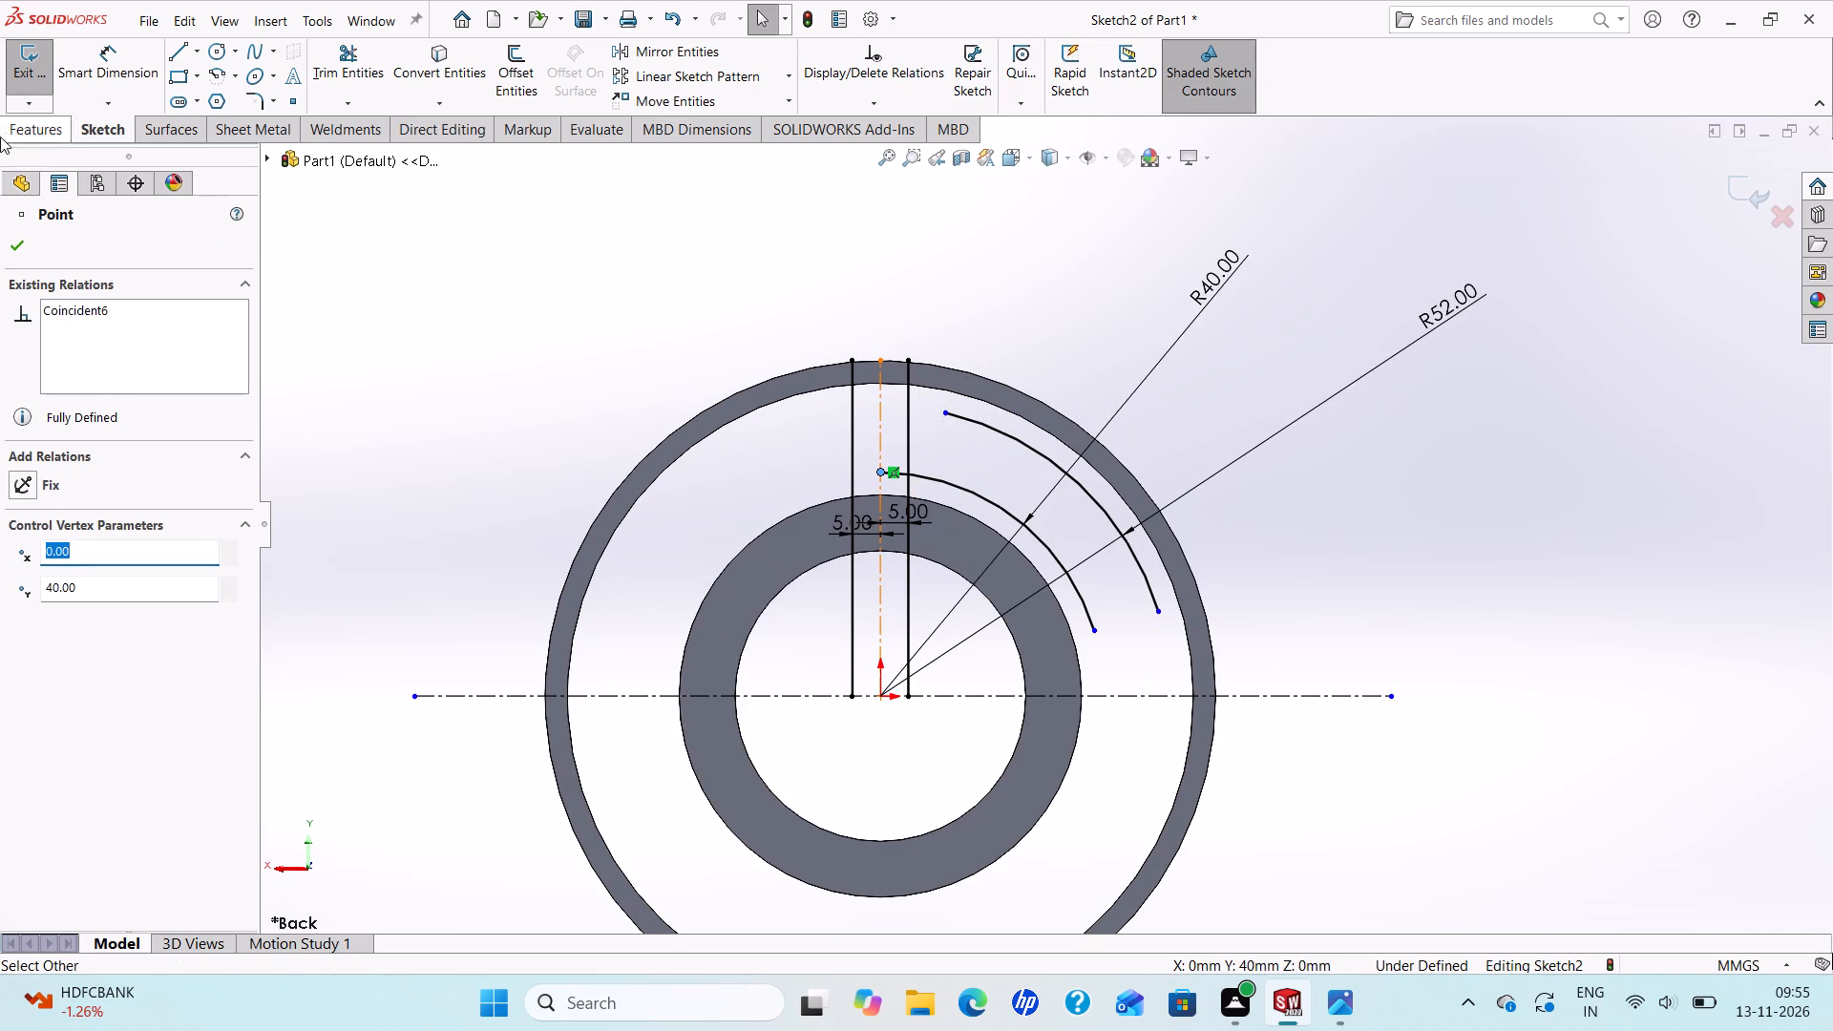
click(18, 243)
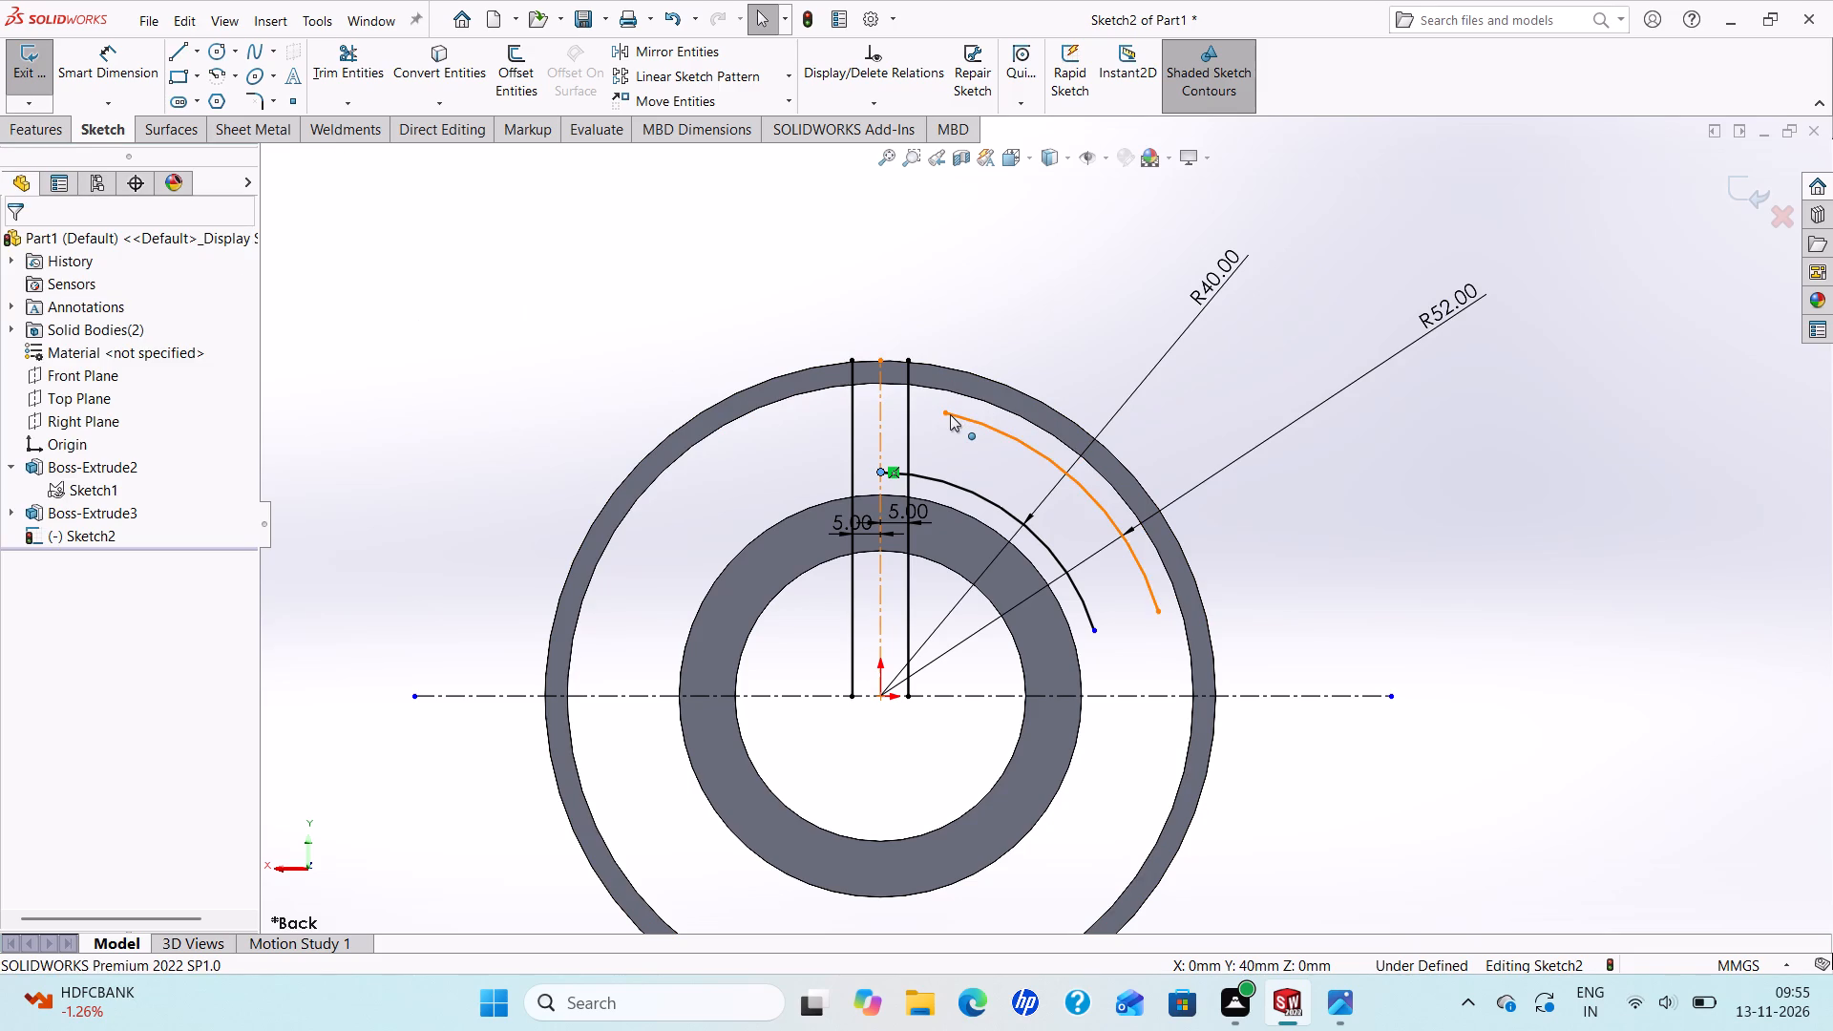
drag(948, 412, 884, 410)
click(11, 245)
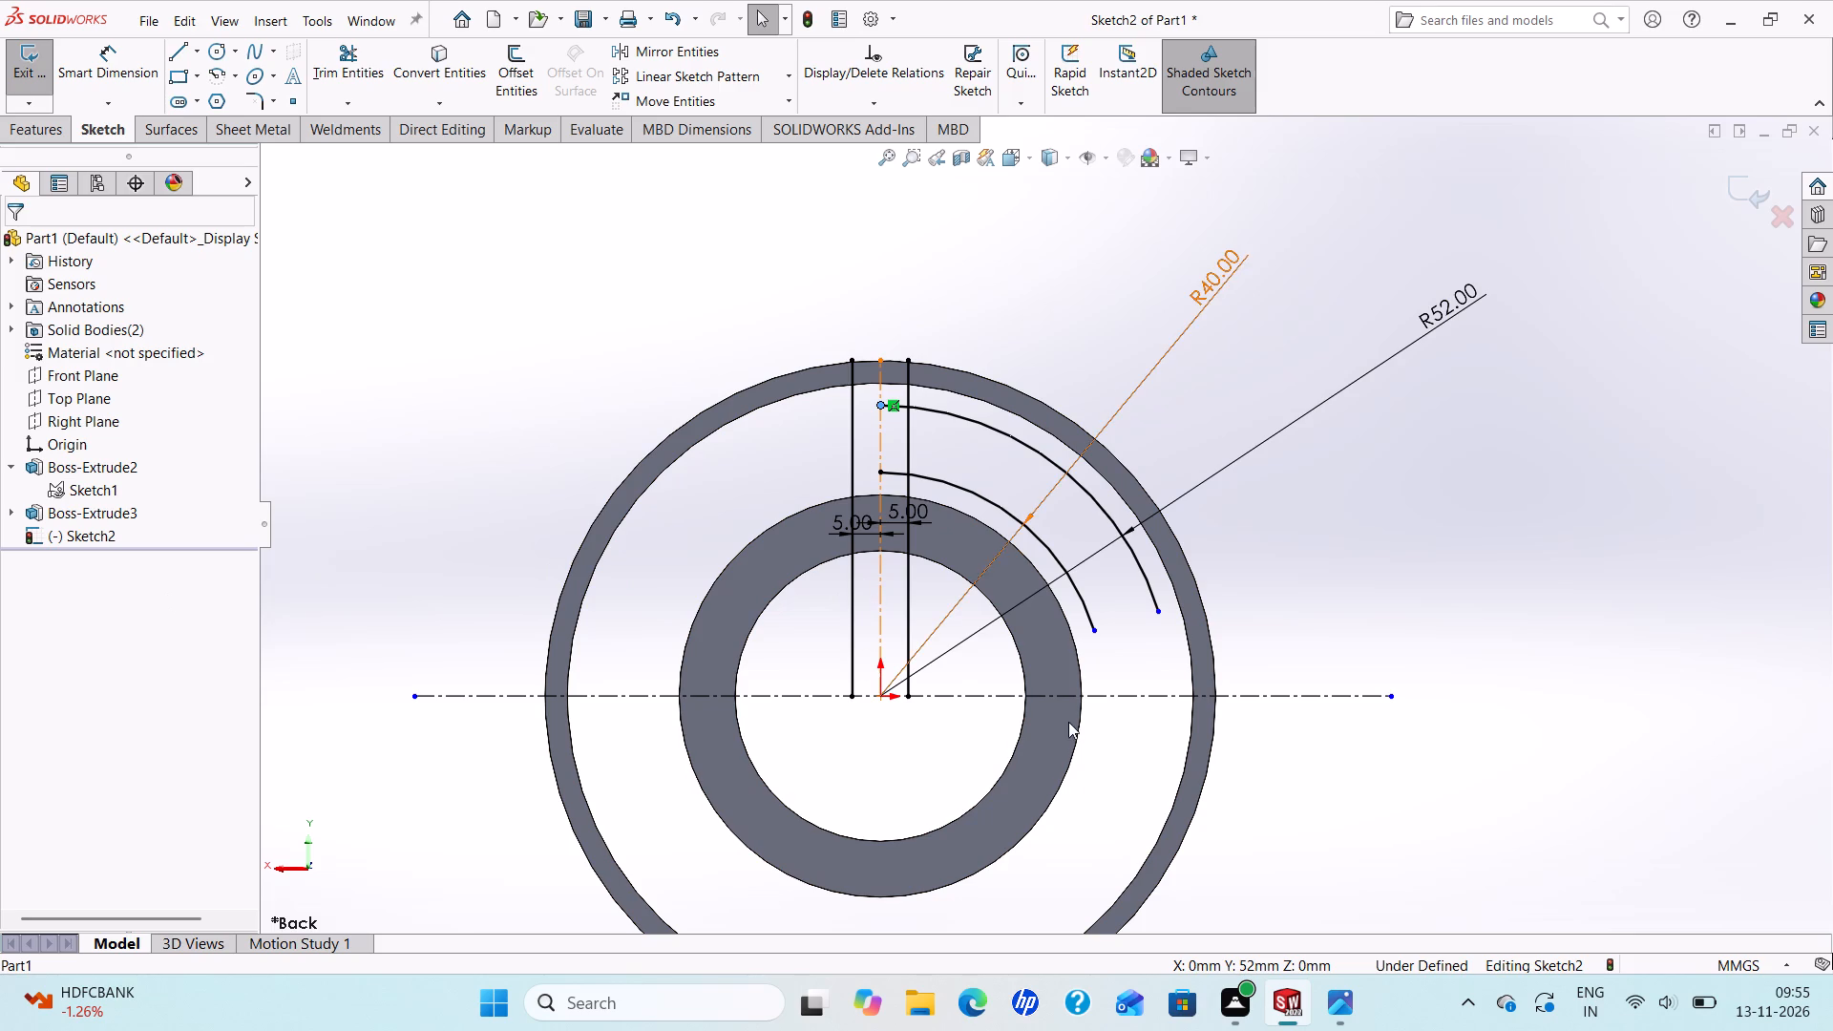
Check the reference drawing and extend the R40 arc's lower endpoint onto the horizontal centerline.
scroll(1151, 767, up, 2)
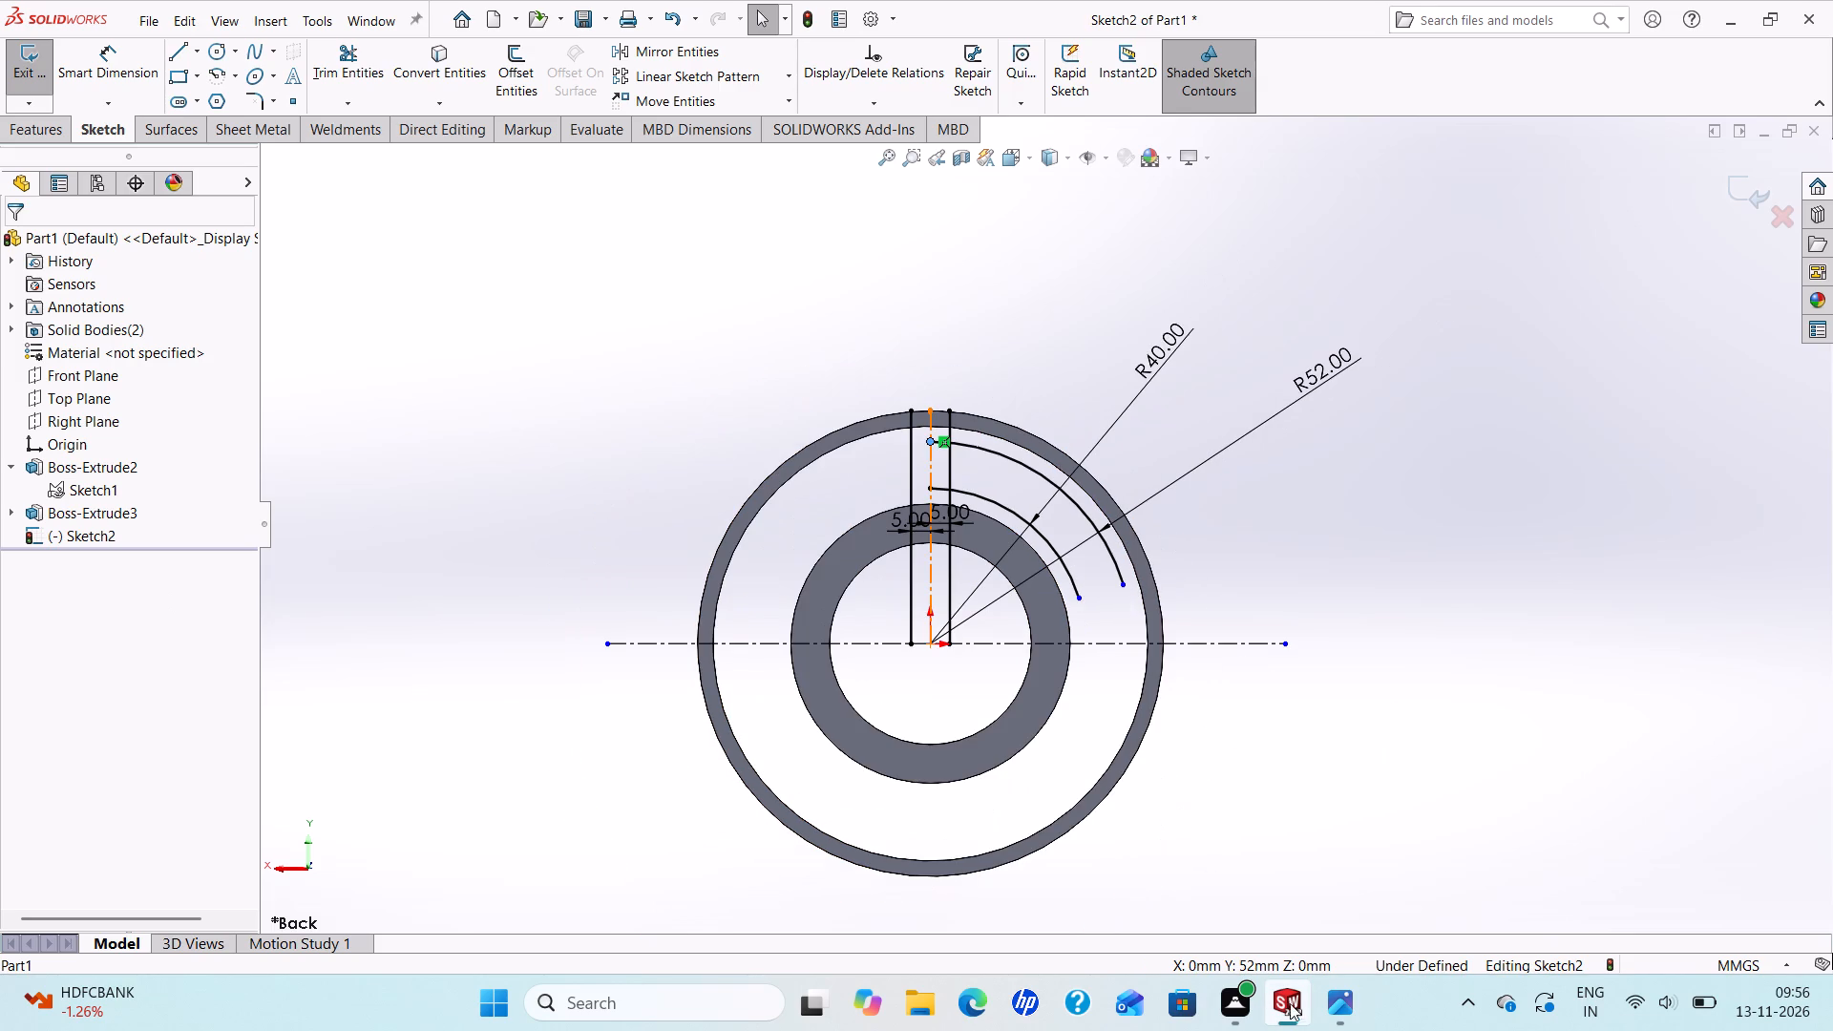
click(1331, 1014)
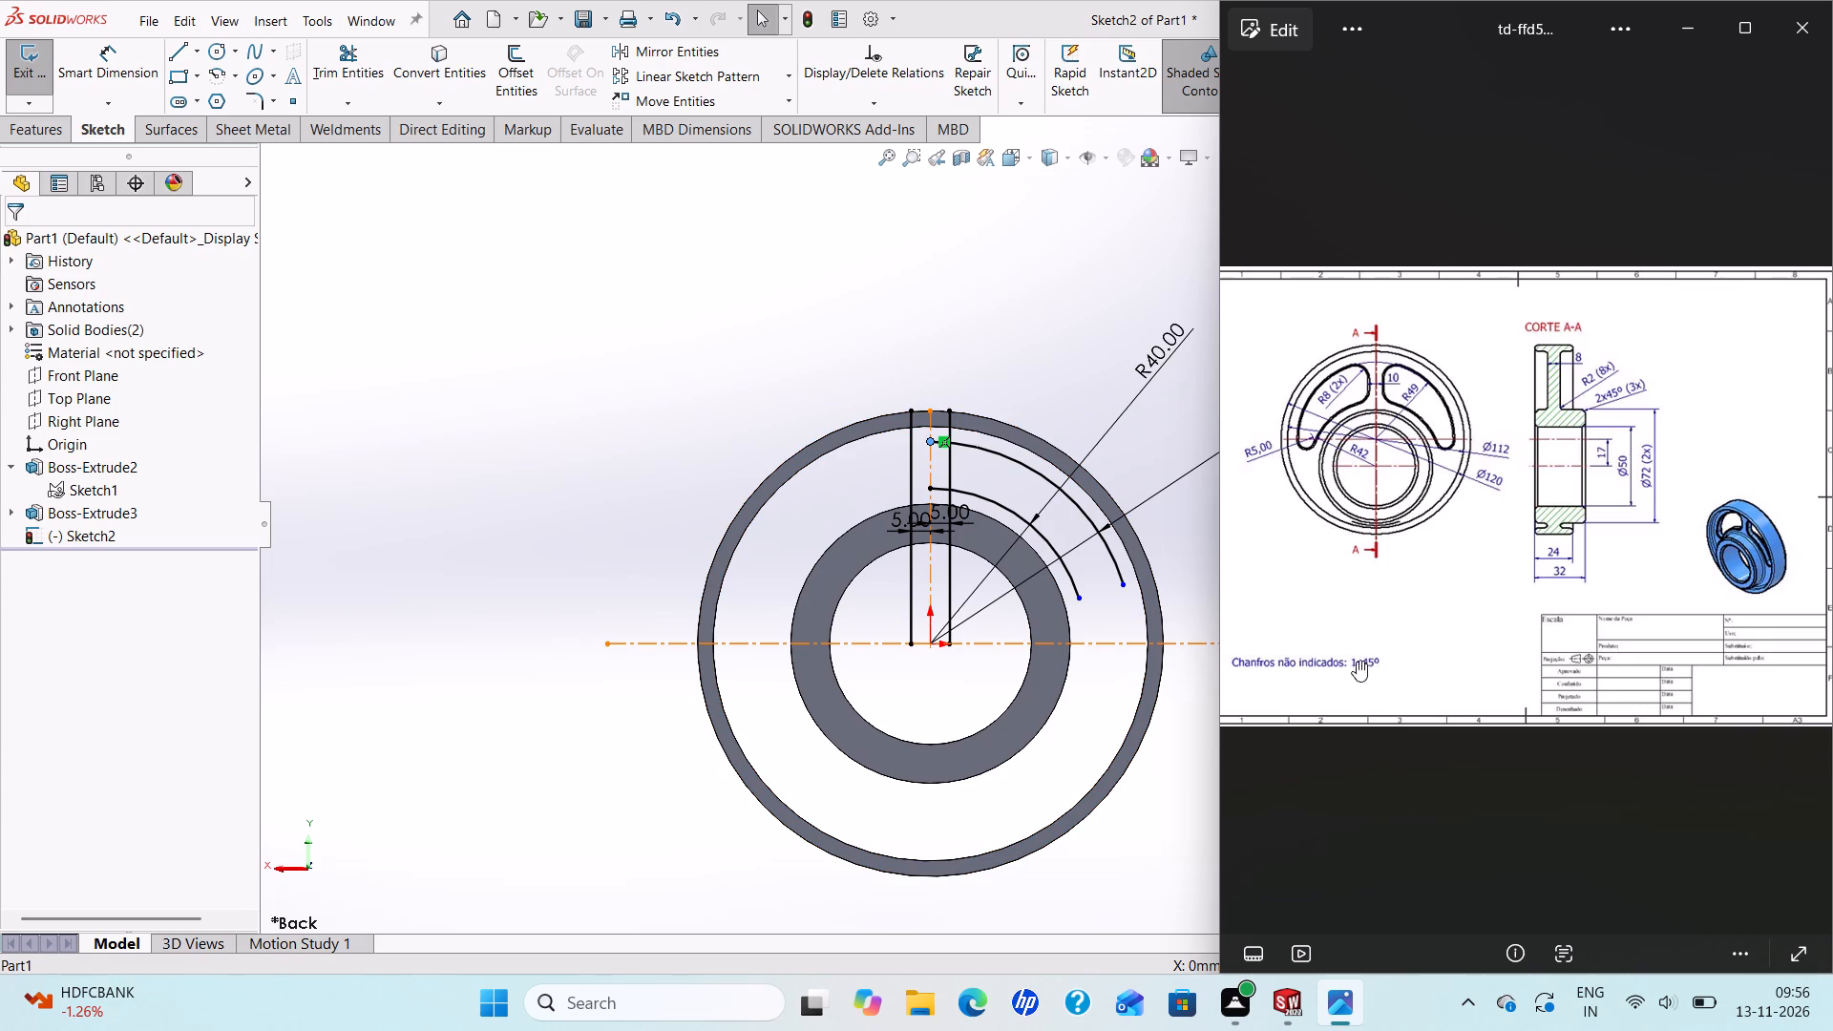
scroll(1190, 596, up, 1)
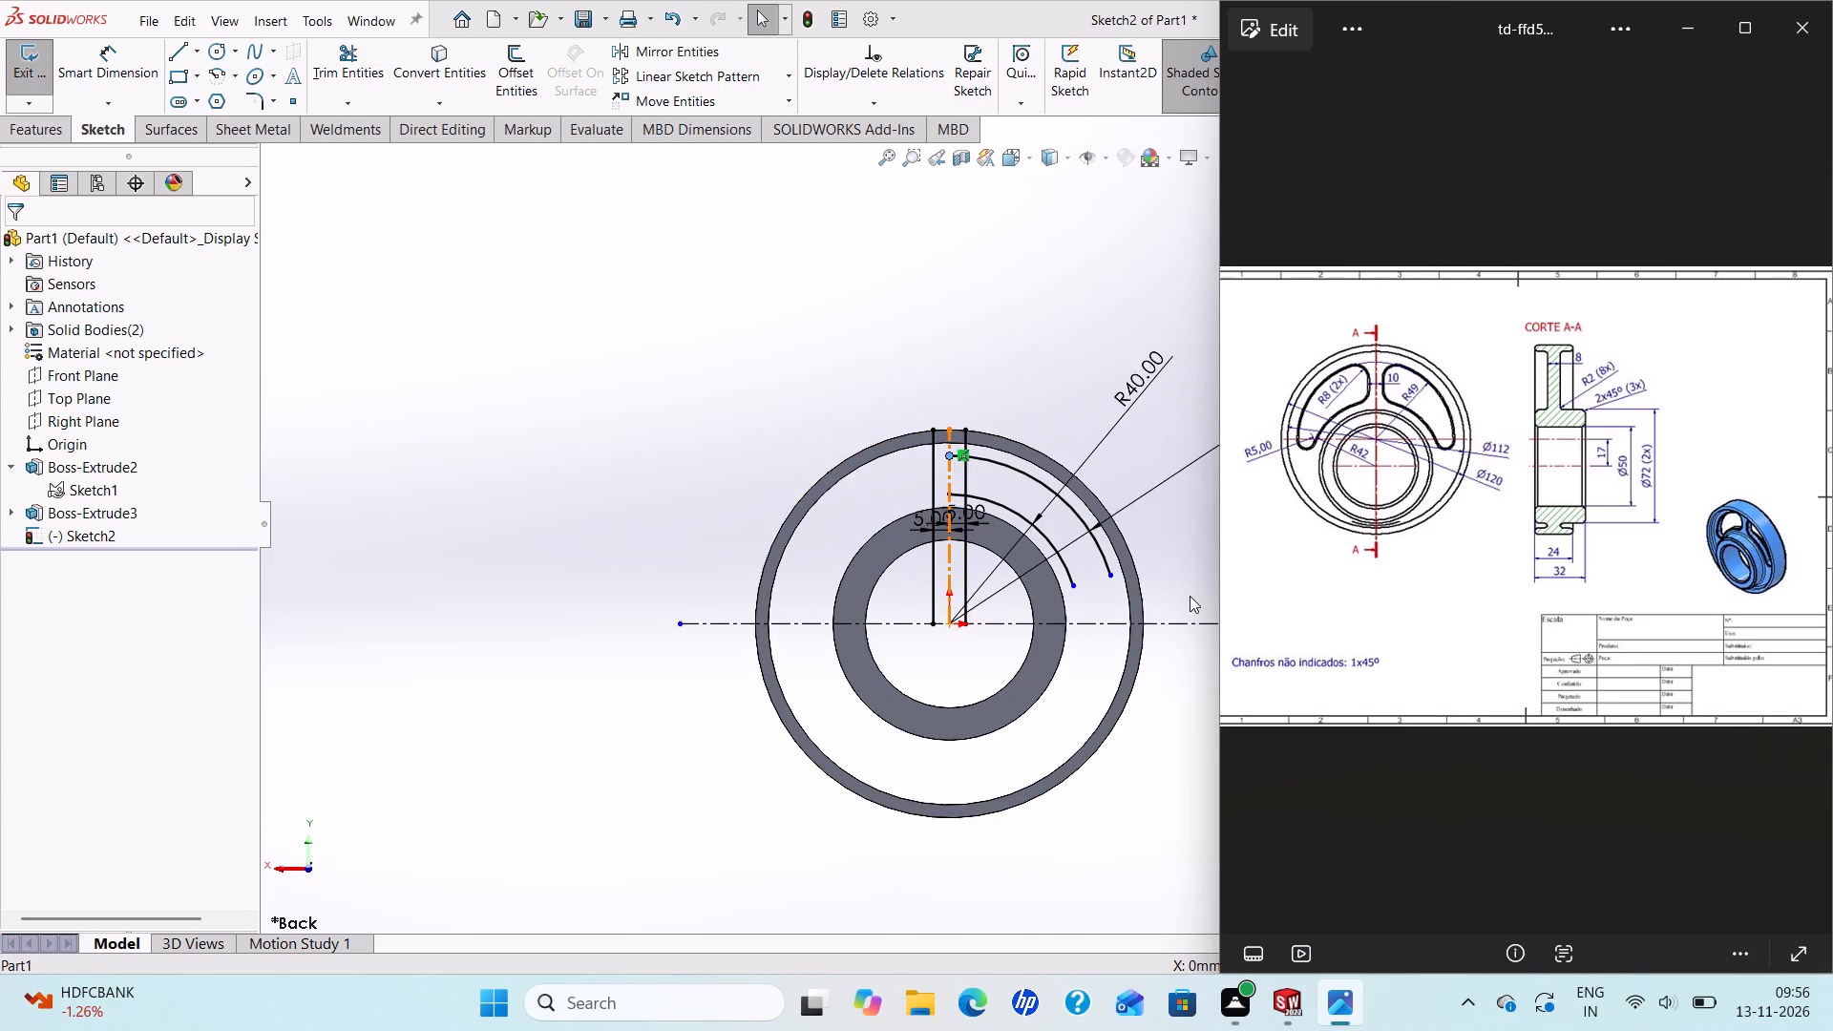
scroll(1177, 597, down, 2)
scroll(1163, 598, up, 1)
scroll(1163, 598, down, 1)
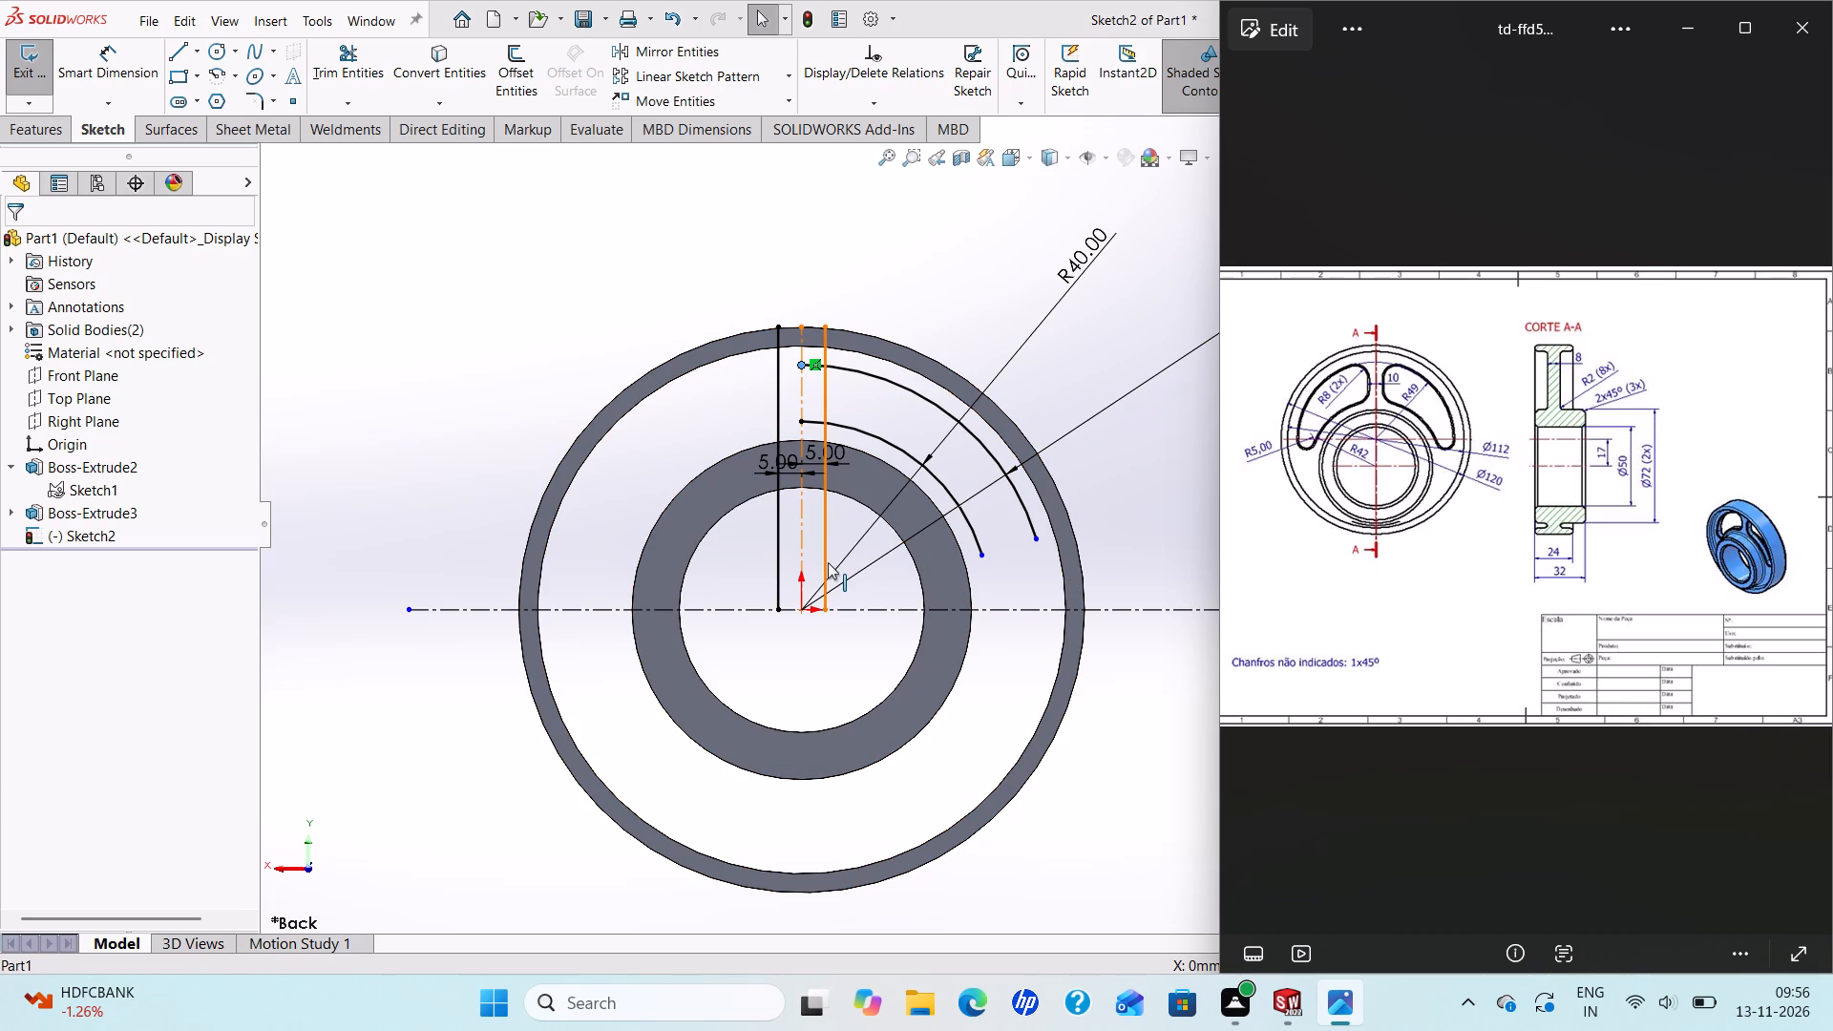
drag(980, 552, 992, 576)
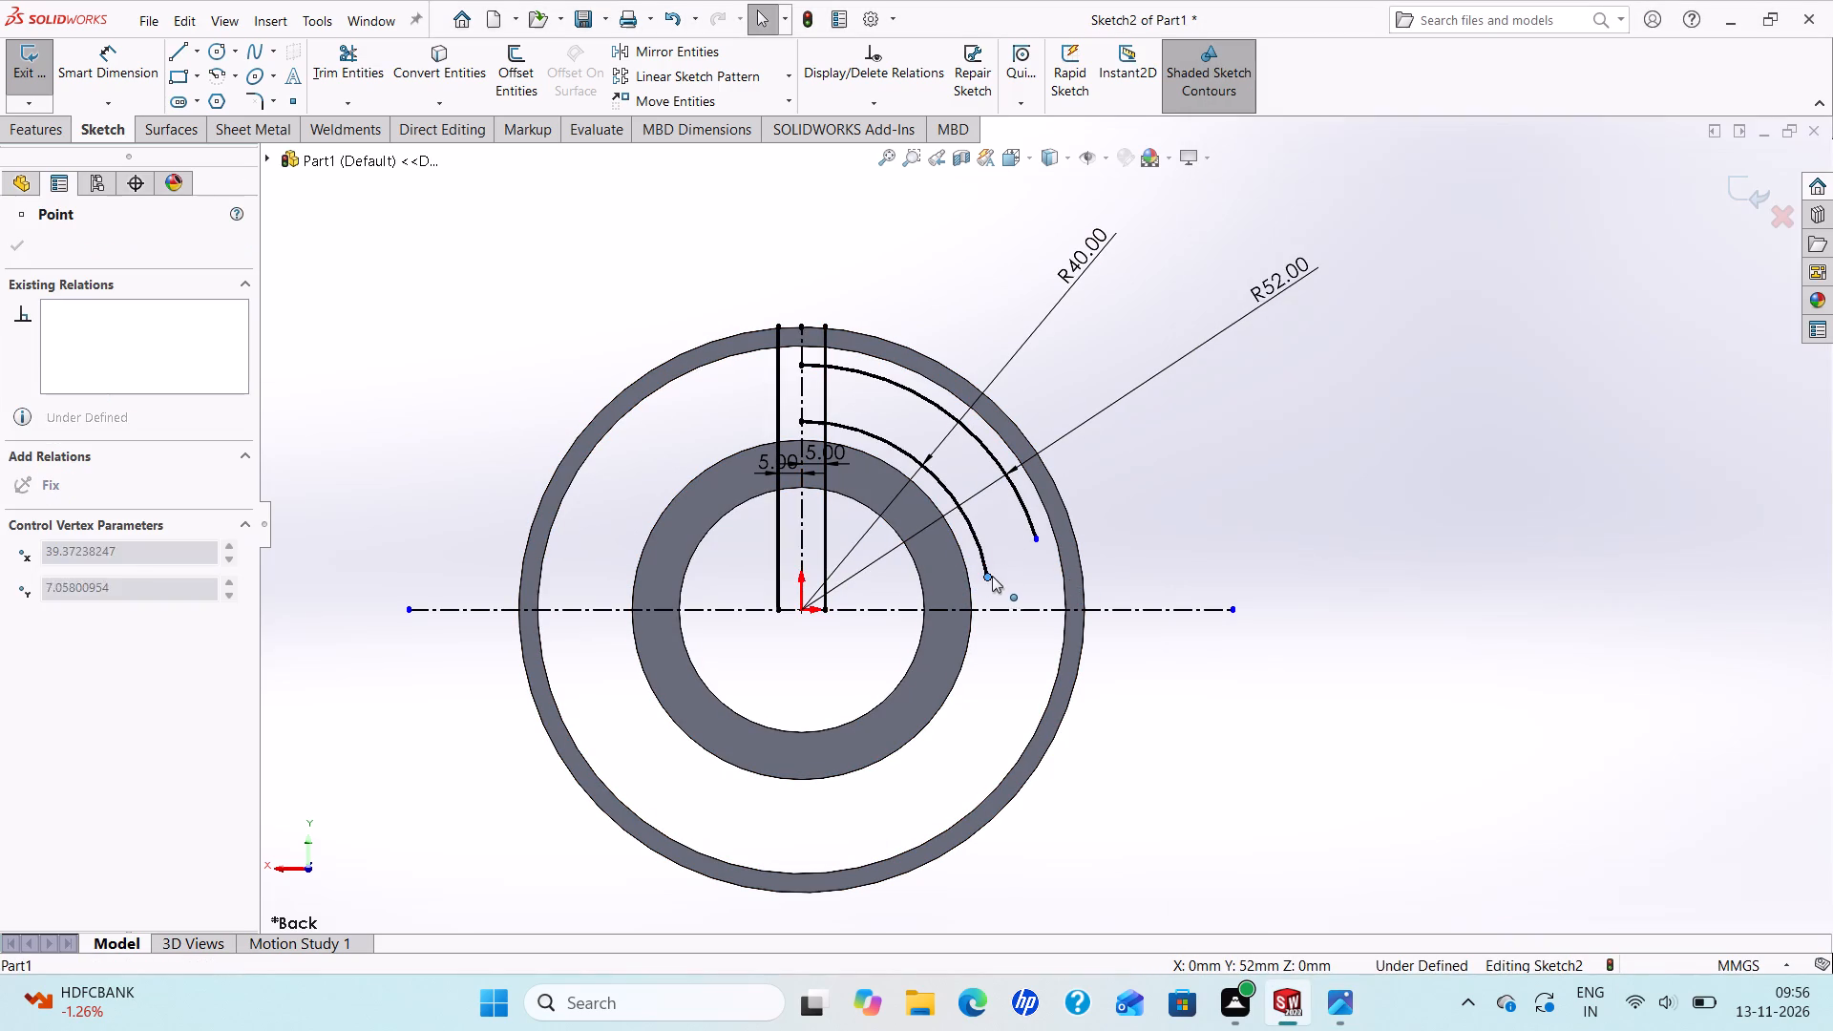
drag(992, 576, 996, 611)
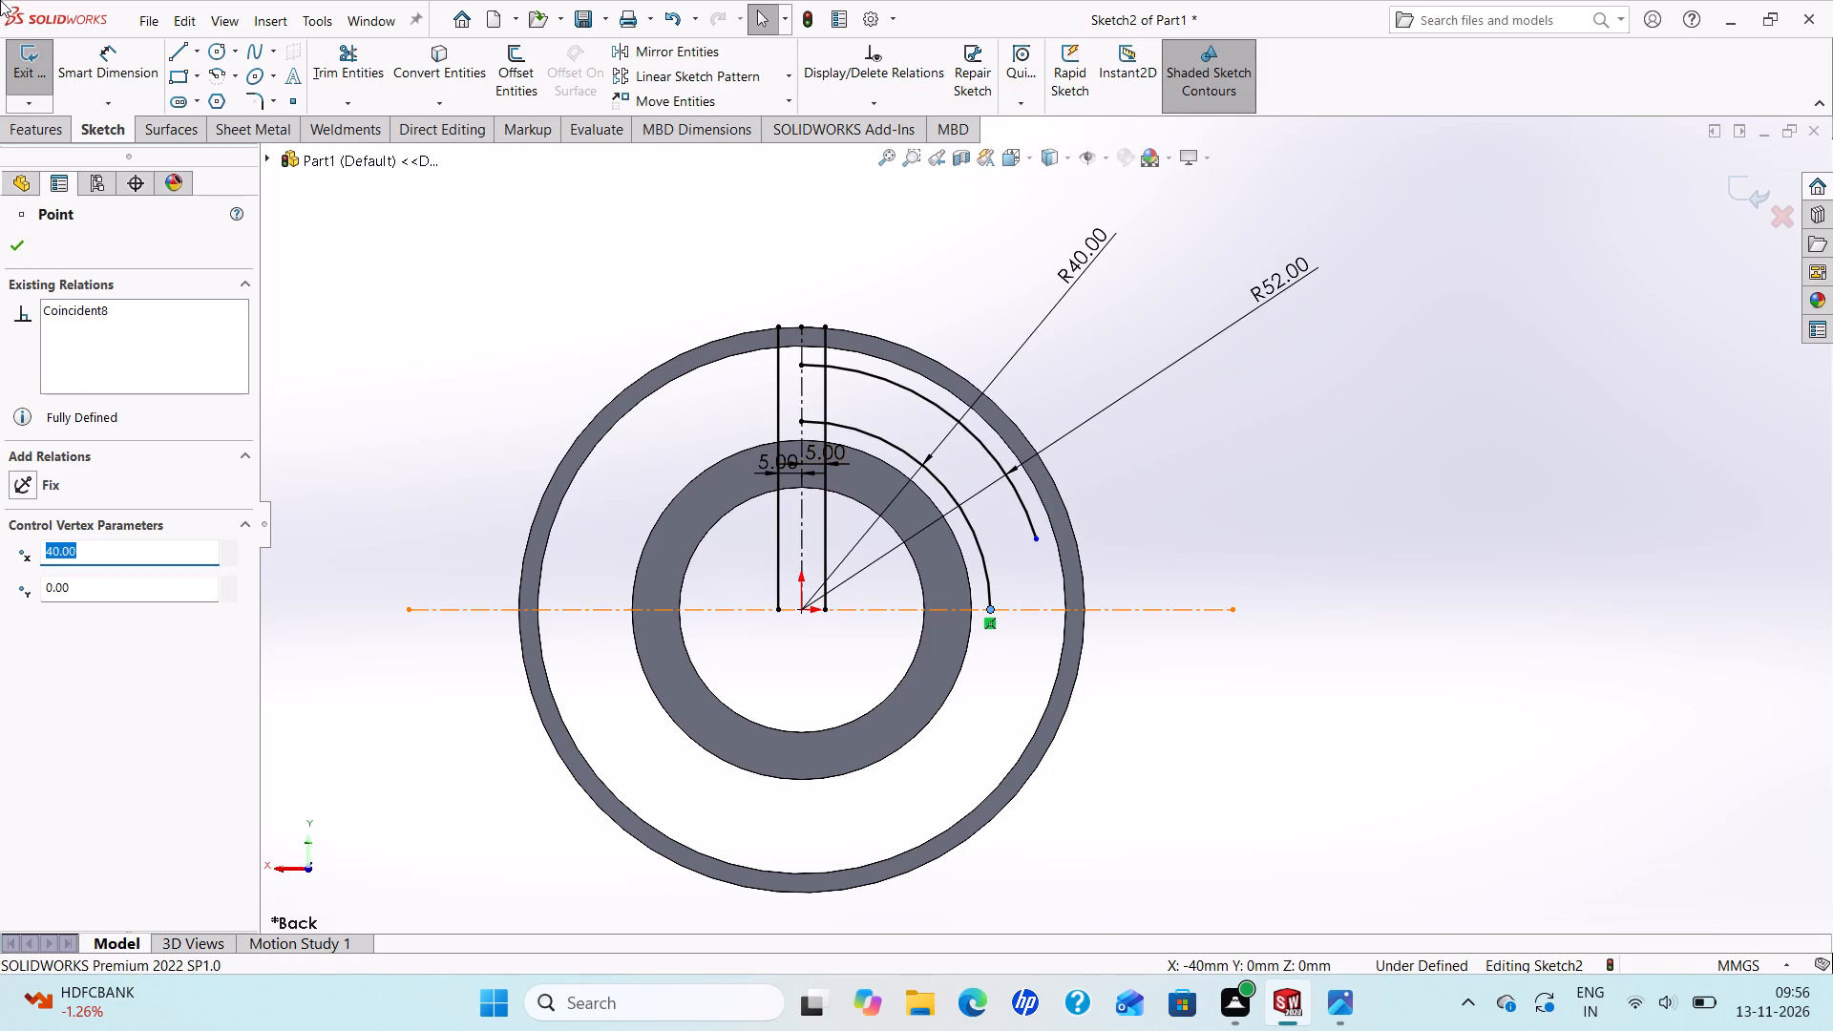
click(20, 245)
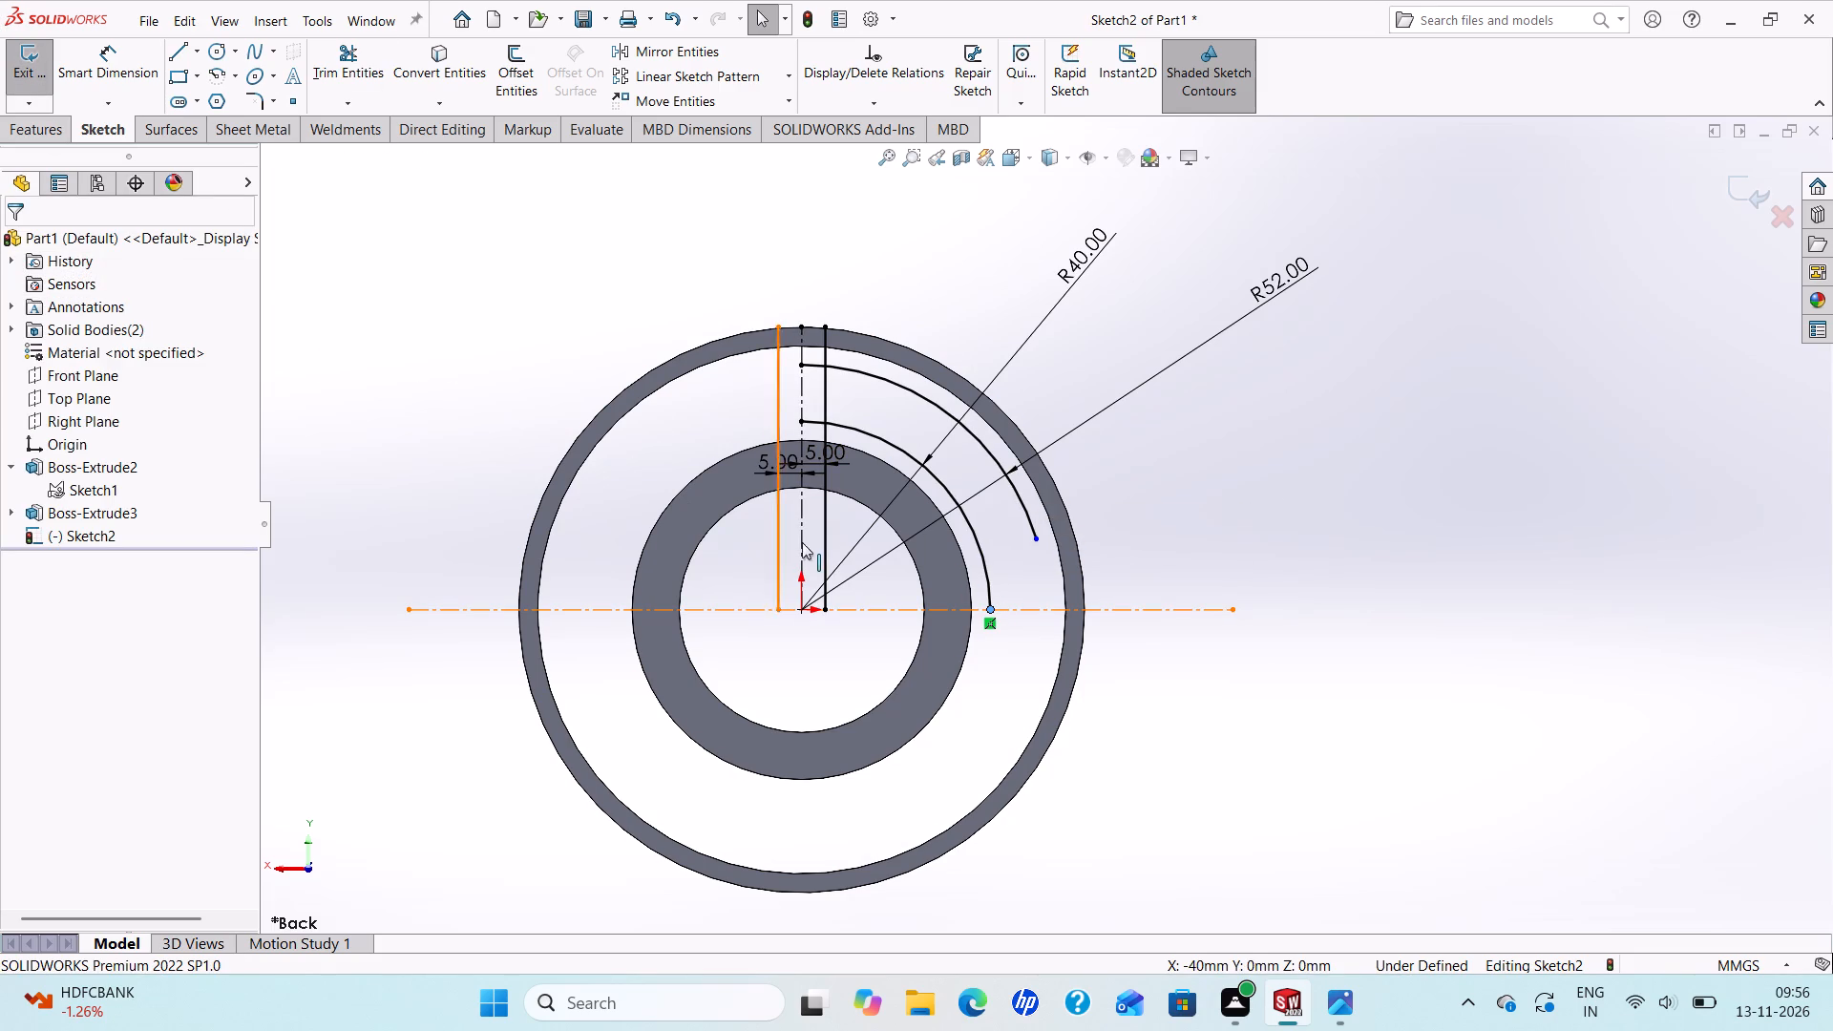
Extend the outer R52 arc's lower endpoint onto the horizontal centerline.
drag(1034, 531, 1035, 563)
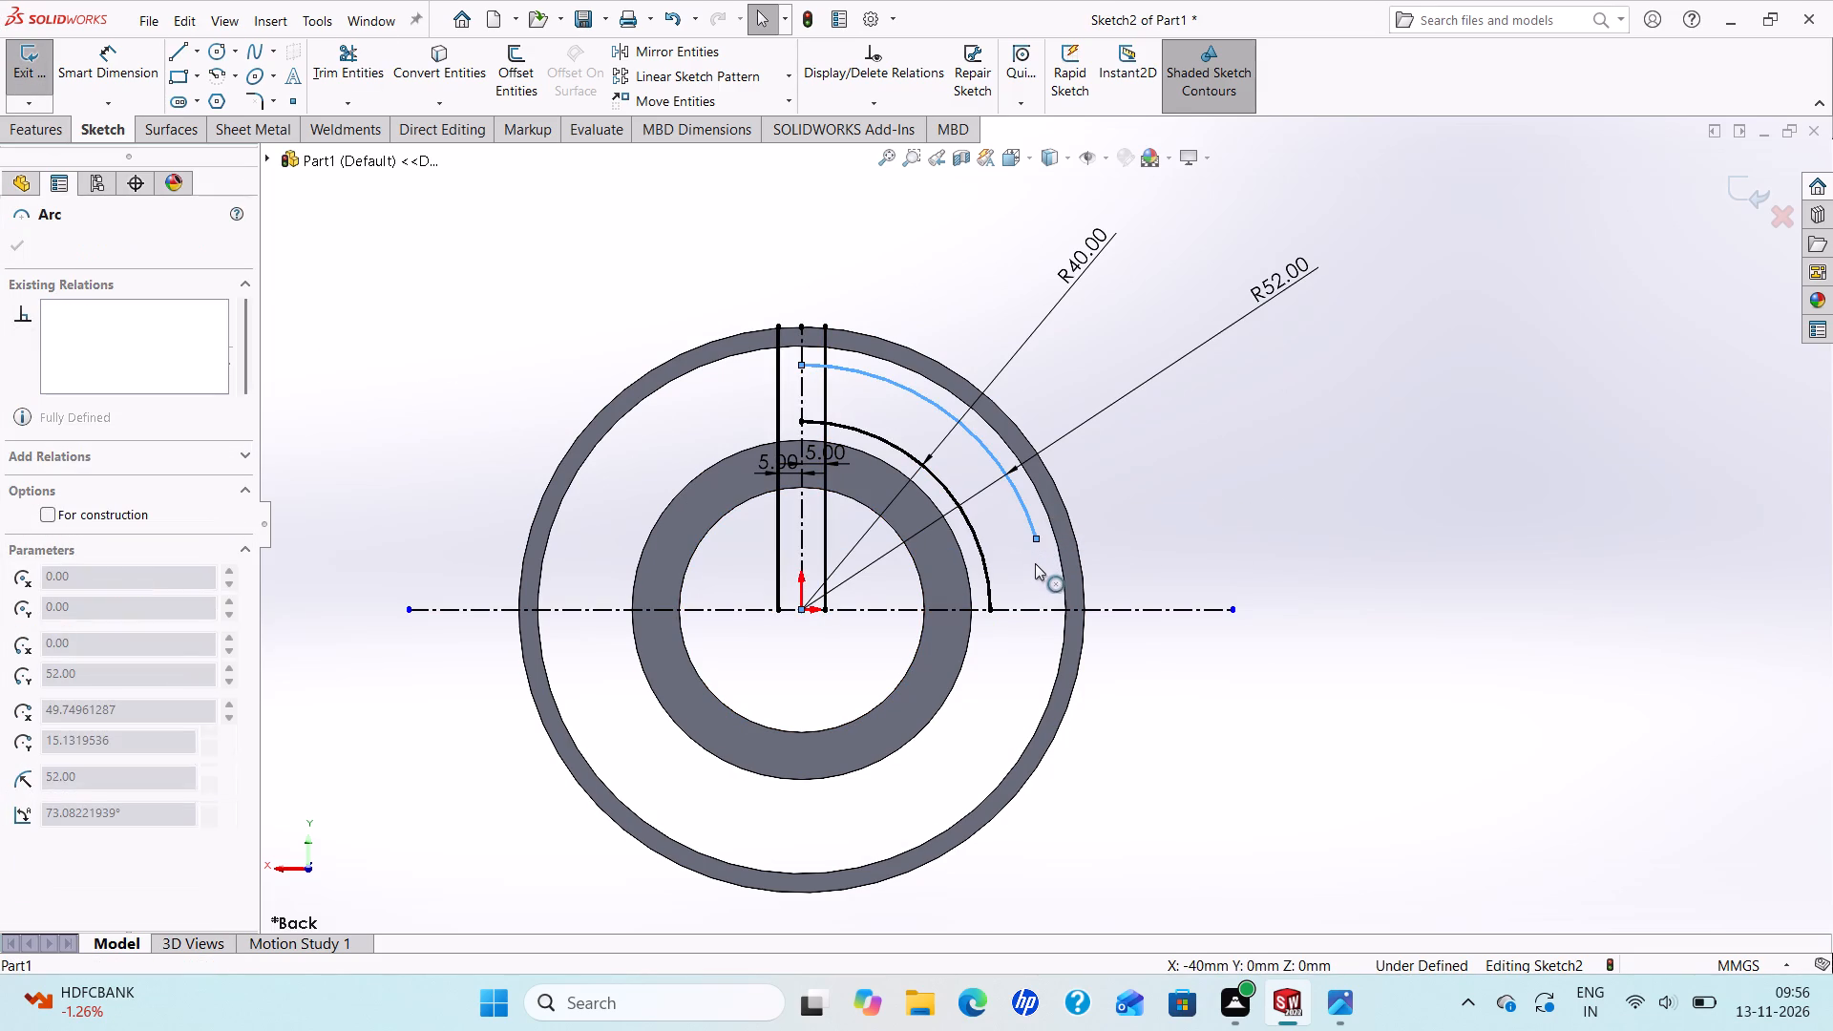
drag(1035, 563, 1036, 600)
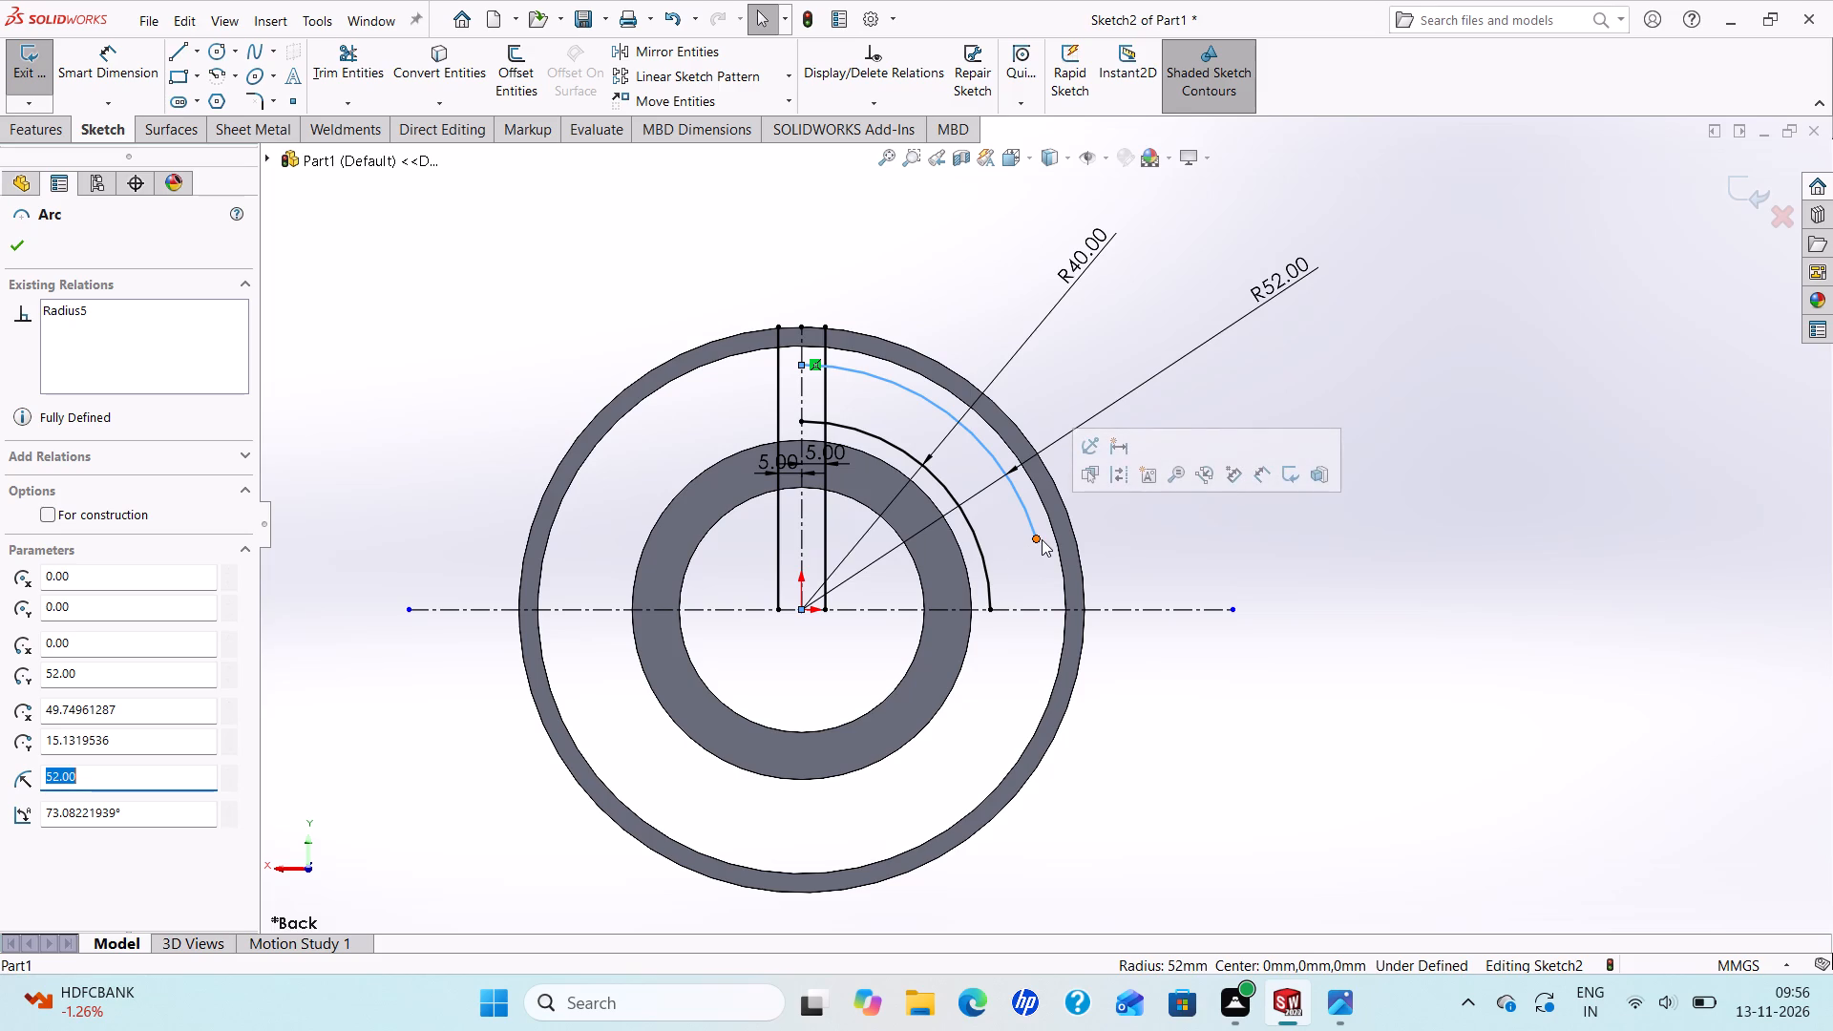
drag(1037, 539, 1044, 603)
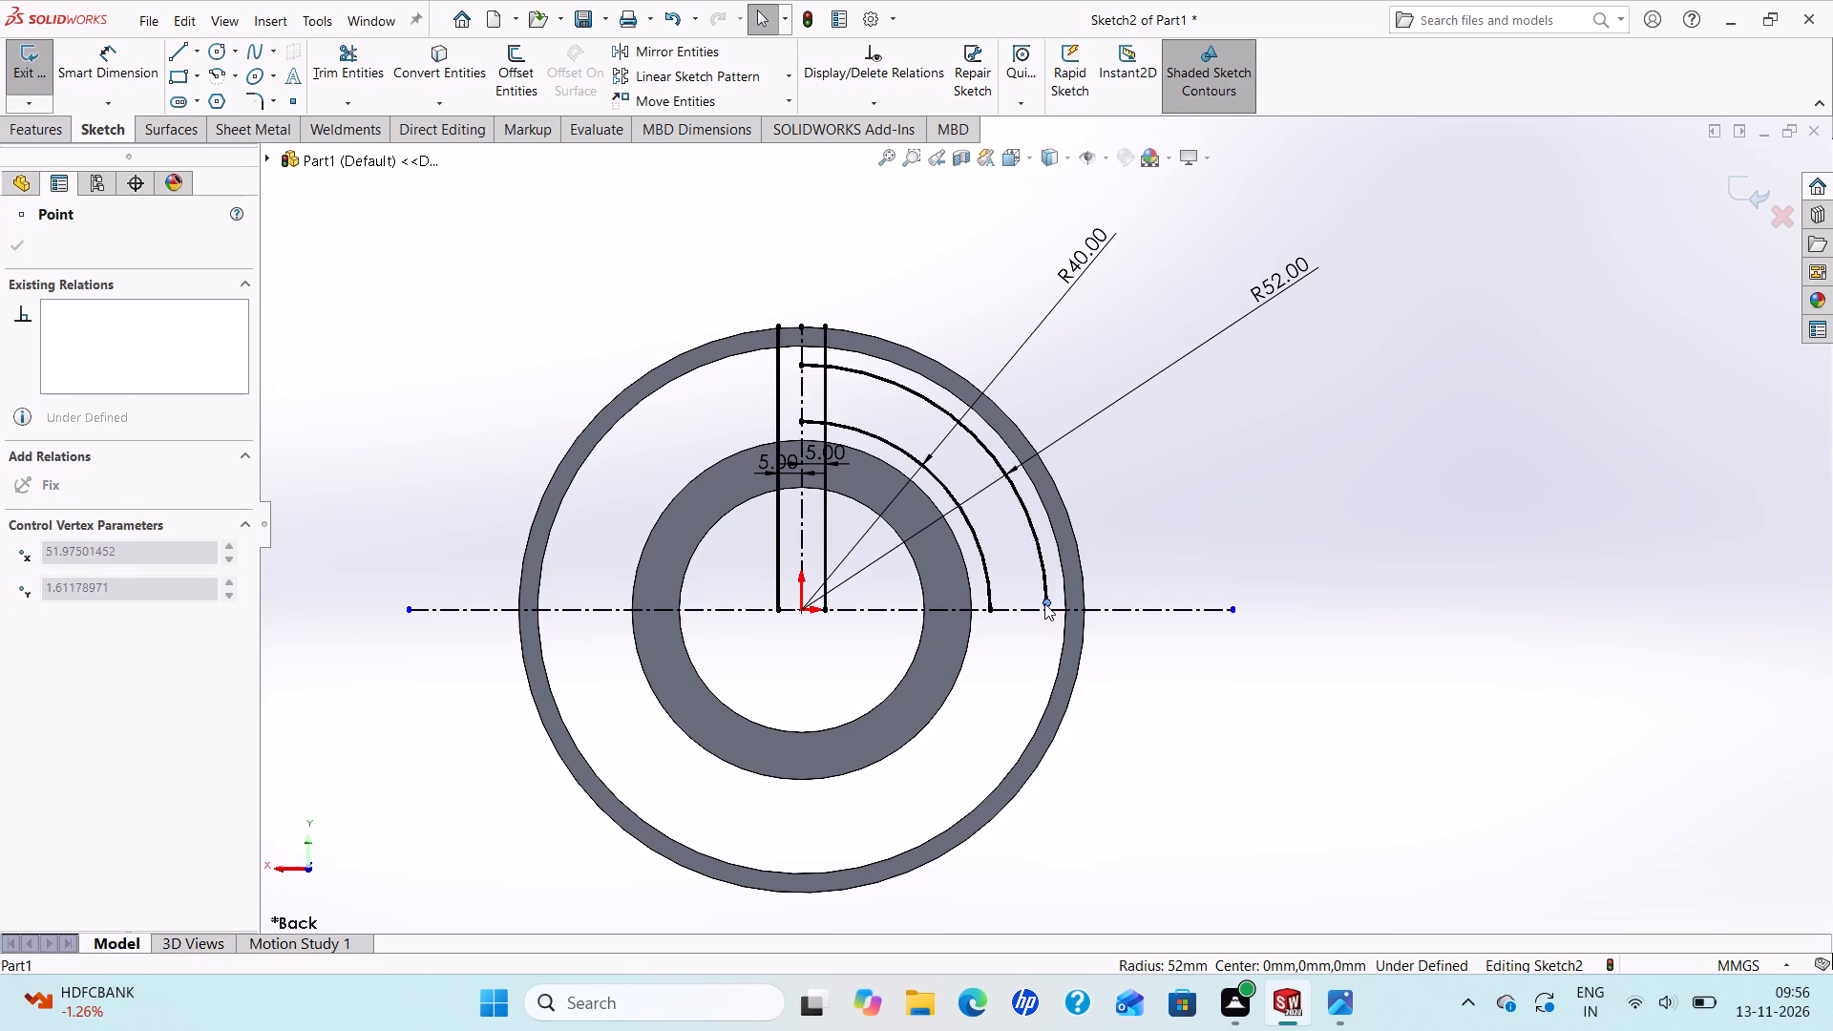
drag(1044, 603, 1045, 606)
click(19, 257)
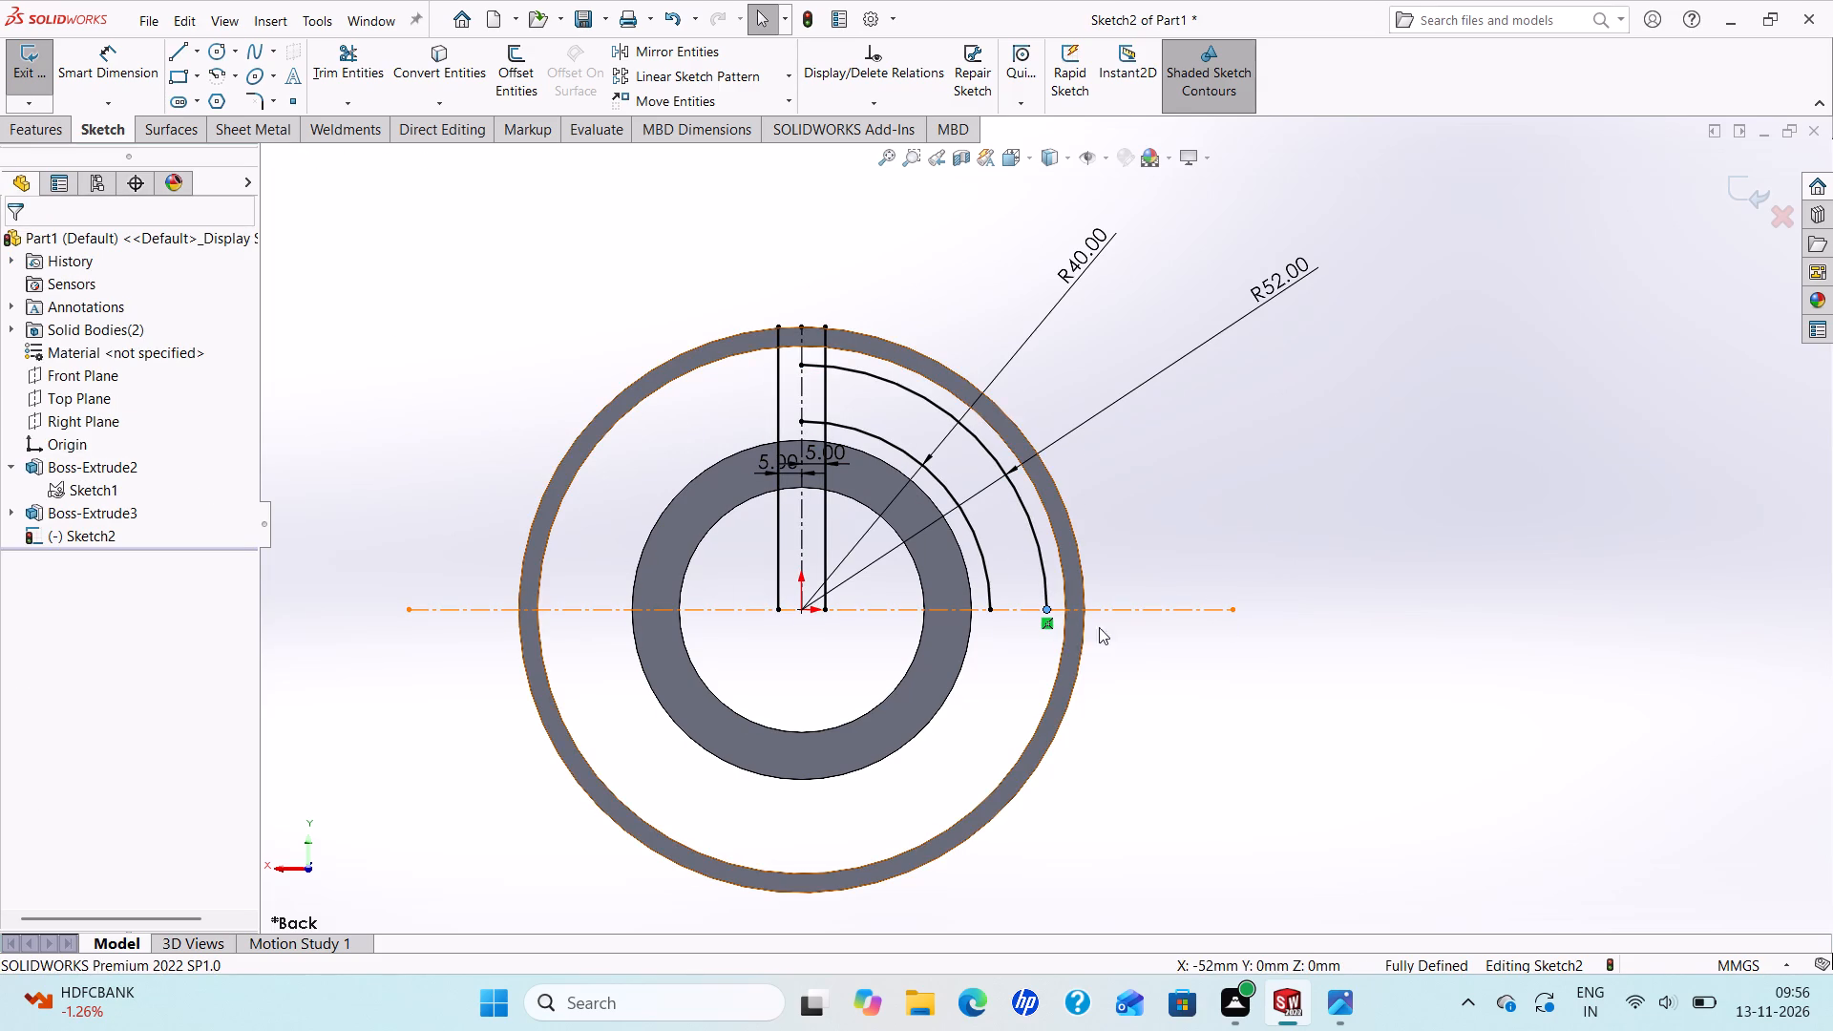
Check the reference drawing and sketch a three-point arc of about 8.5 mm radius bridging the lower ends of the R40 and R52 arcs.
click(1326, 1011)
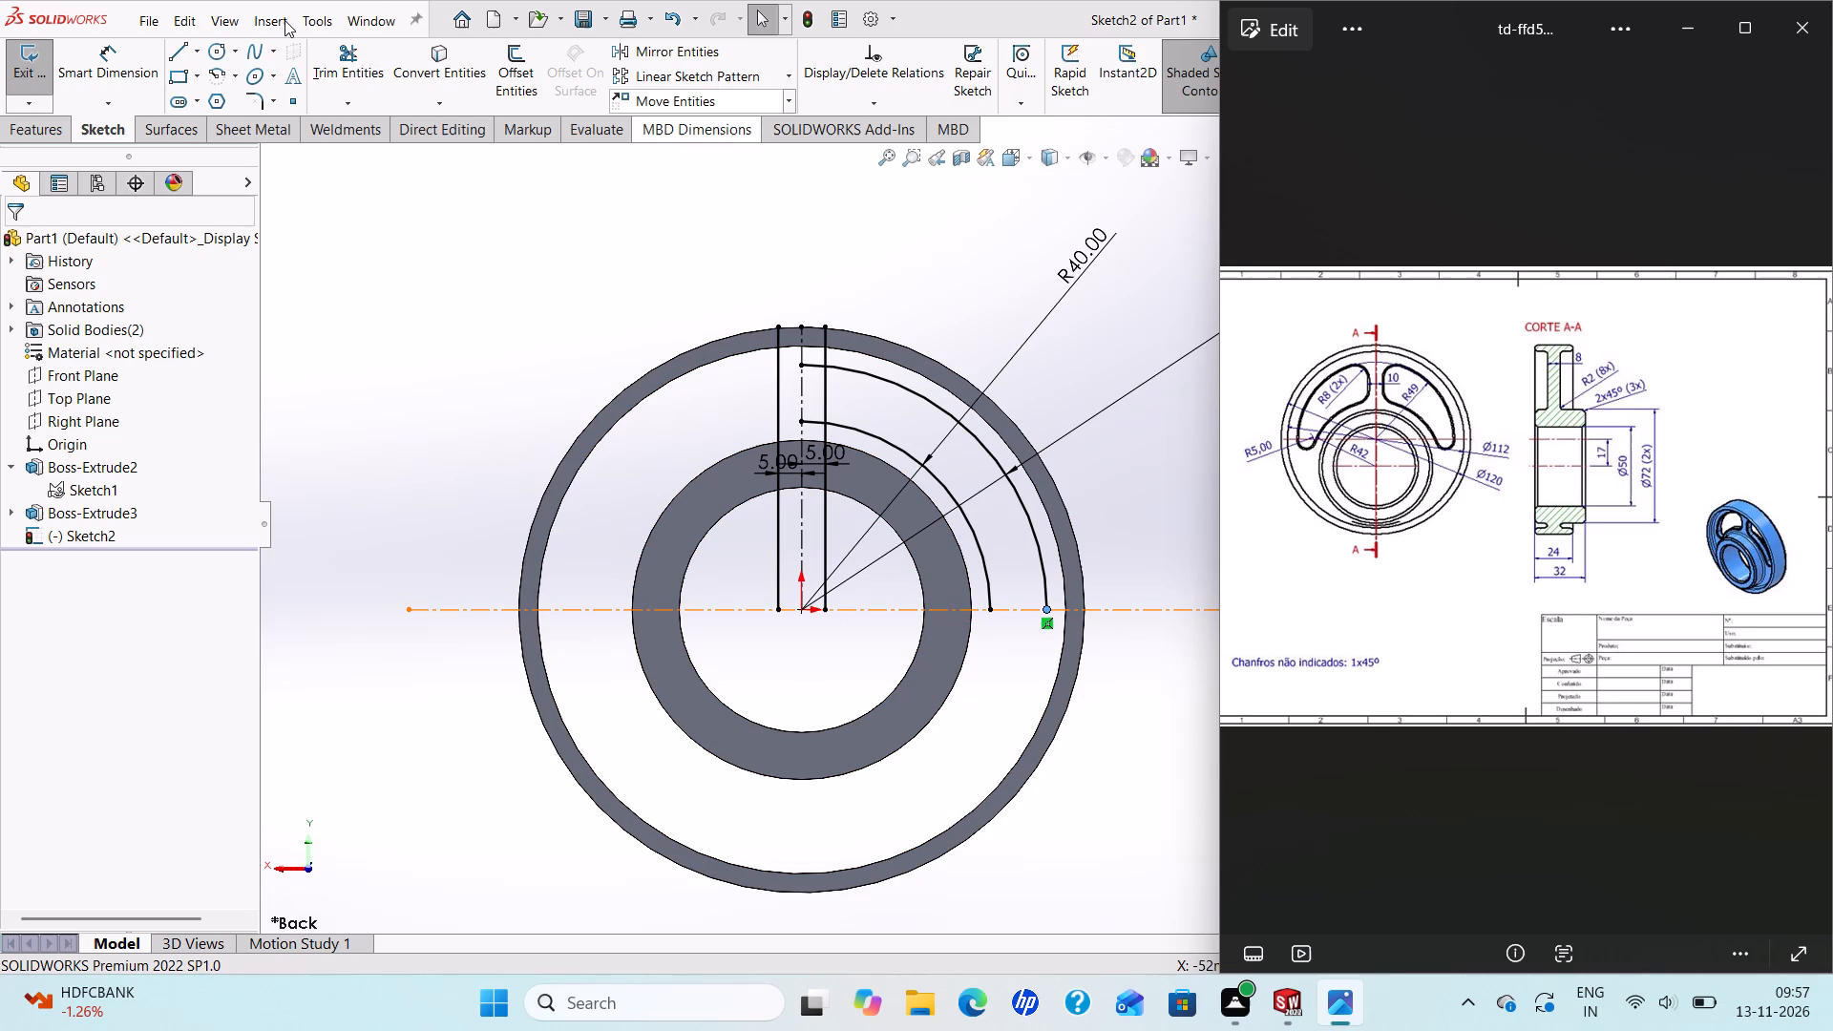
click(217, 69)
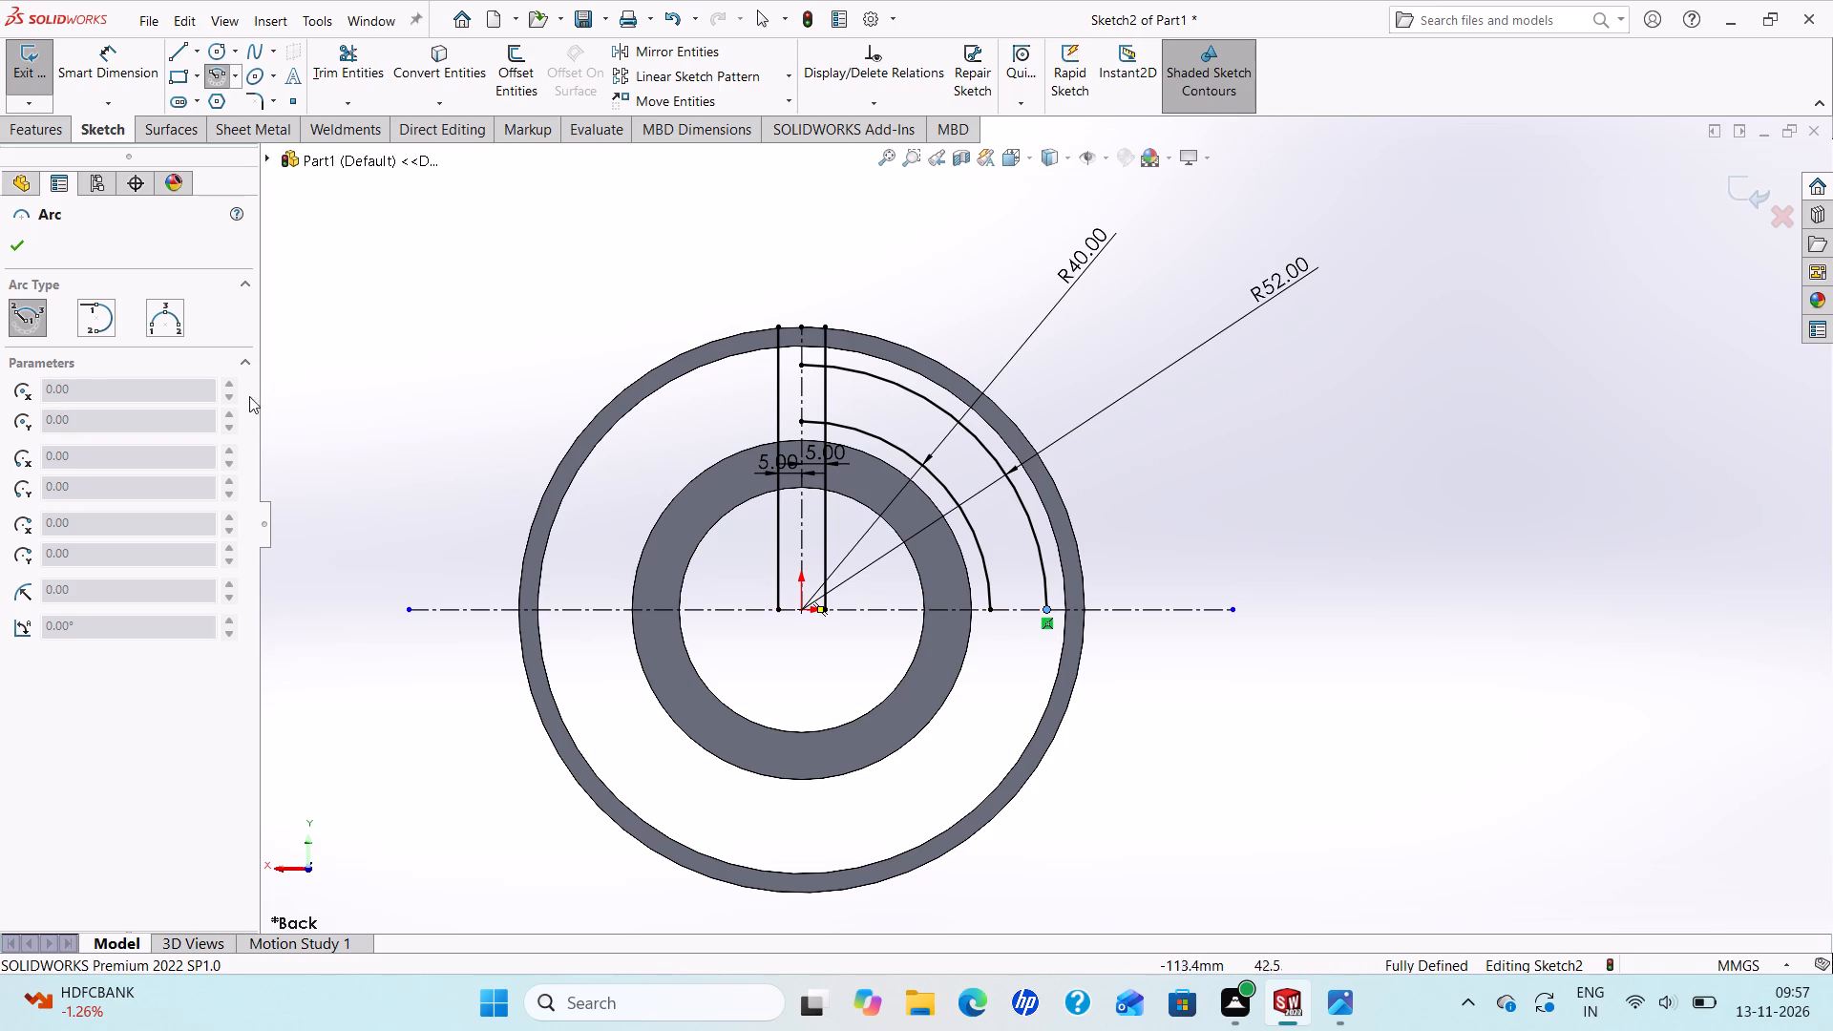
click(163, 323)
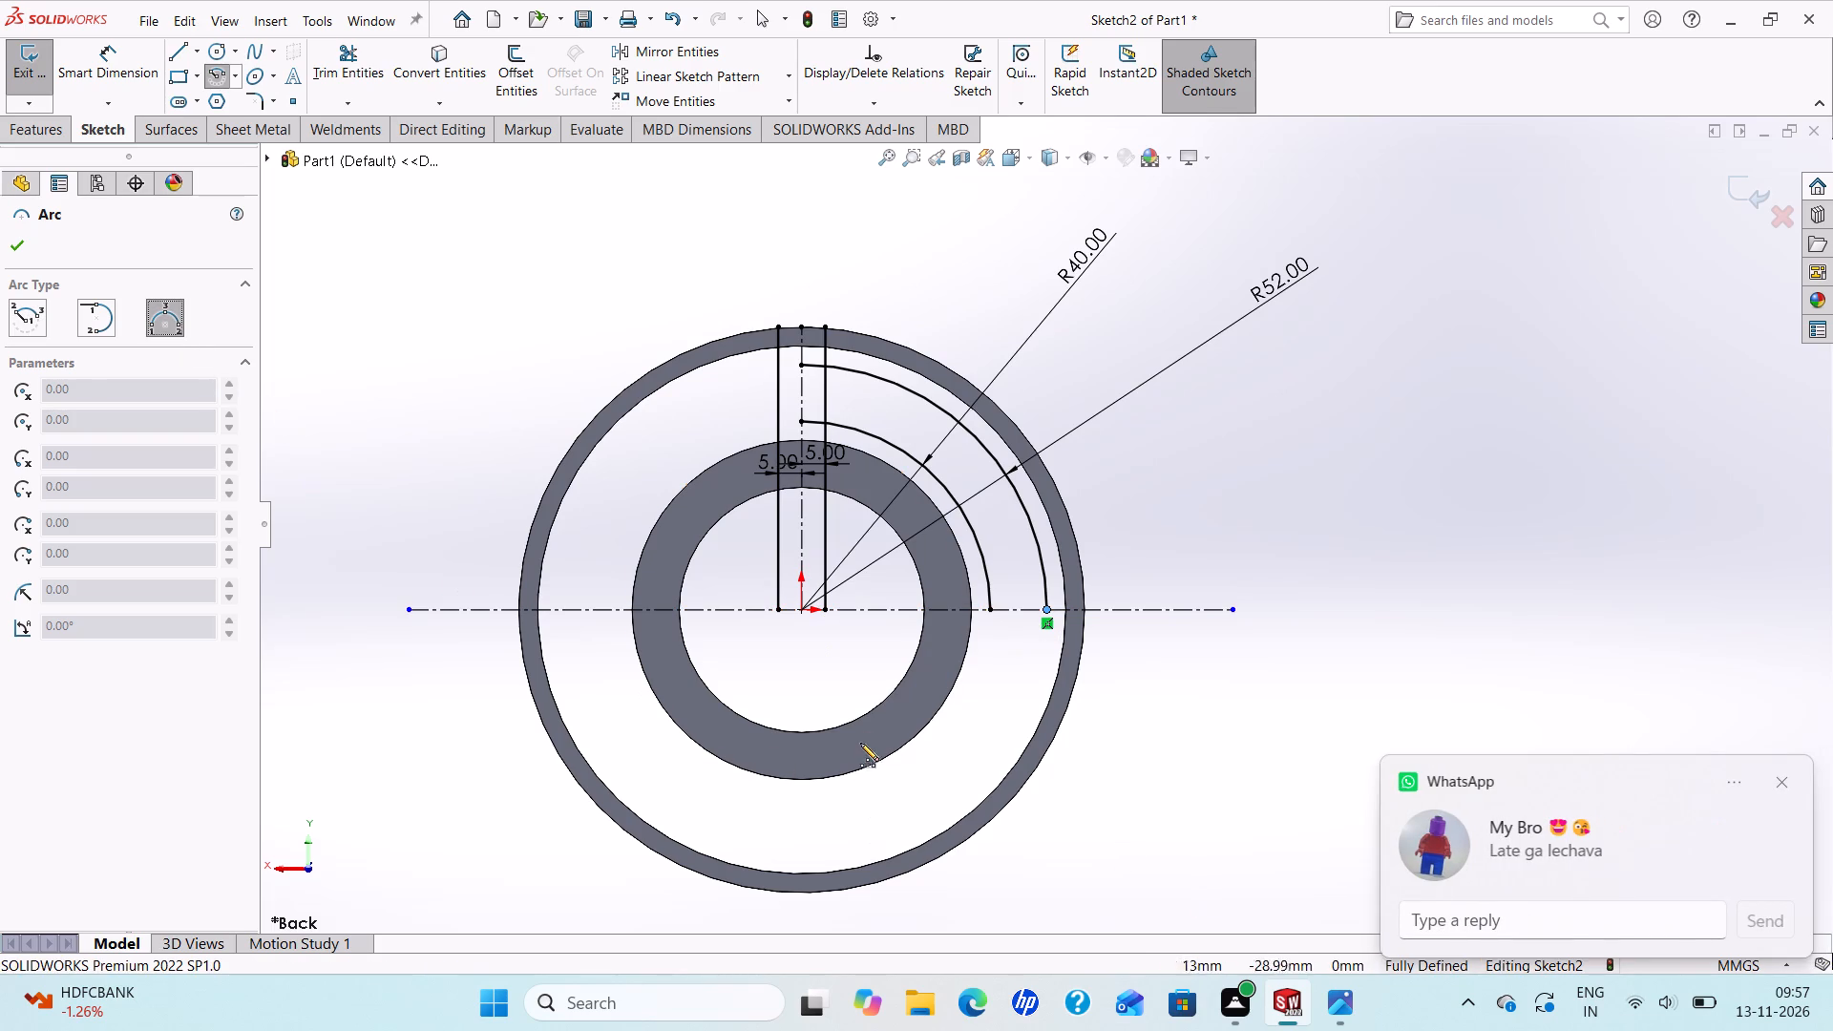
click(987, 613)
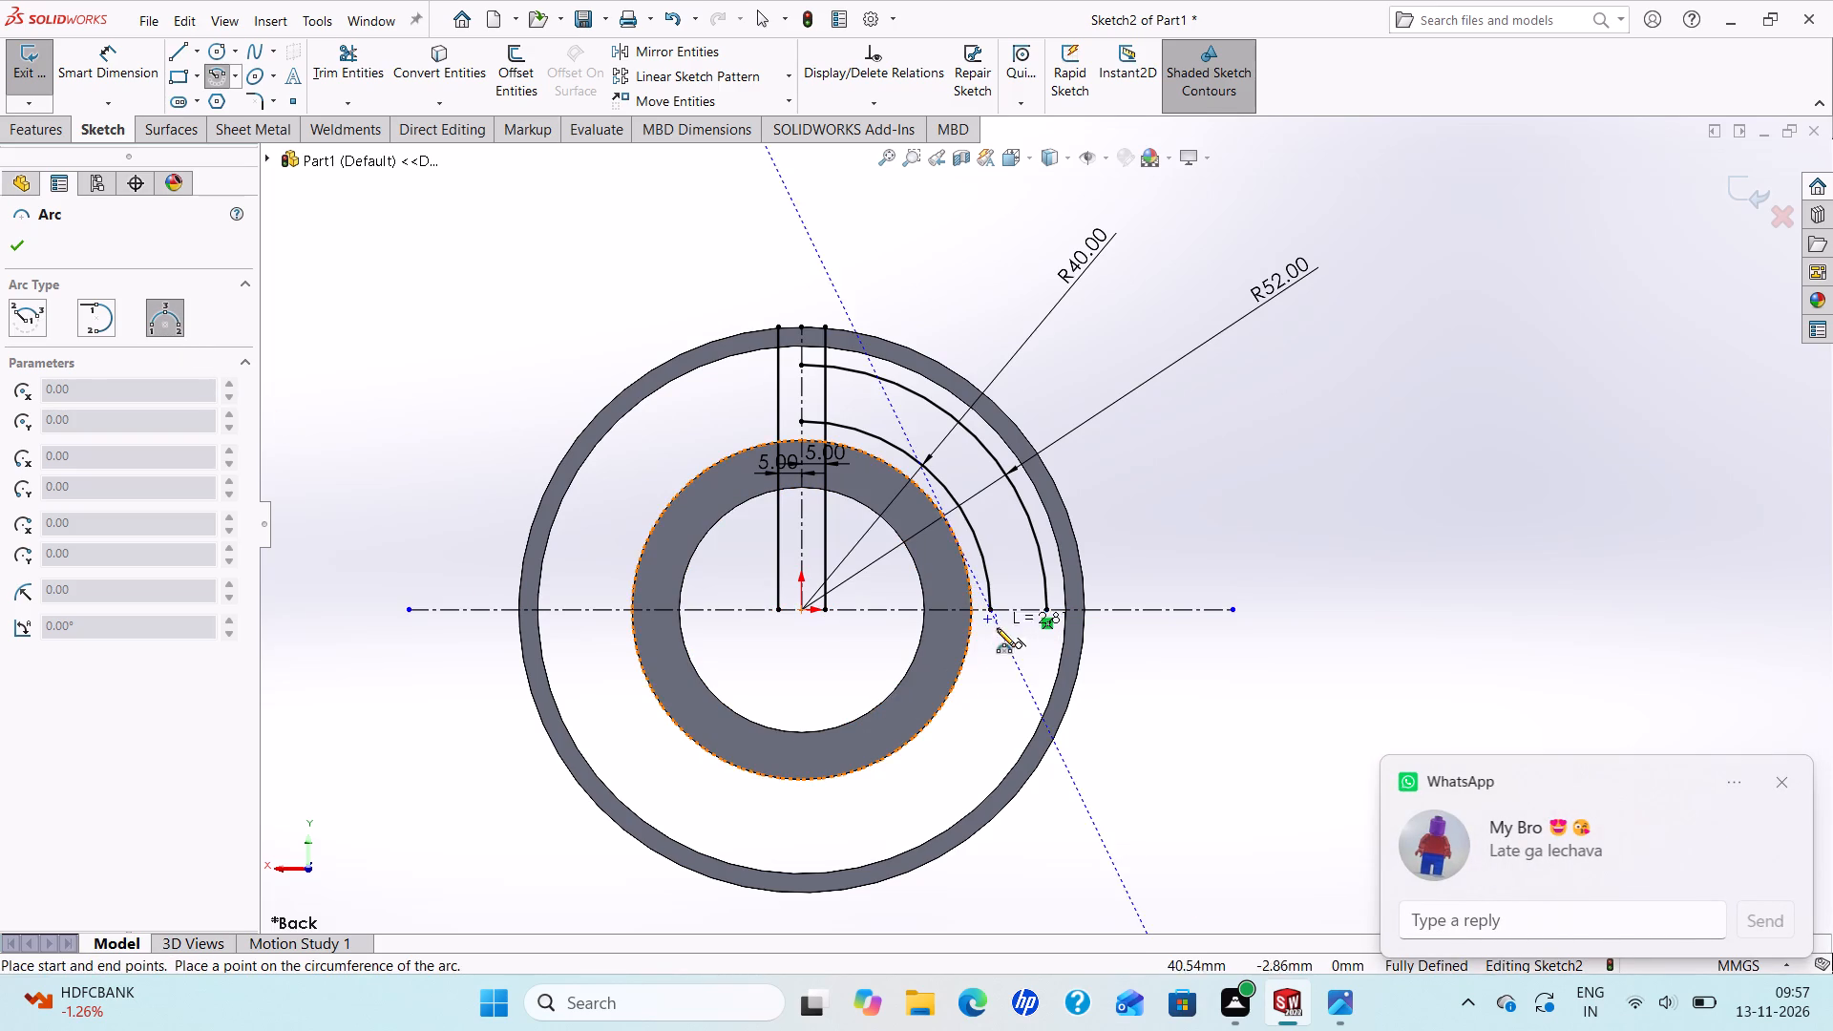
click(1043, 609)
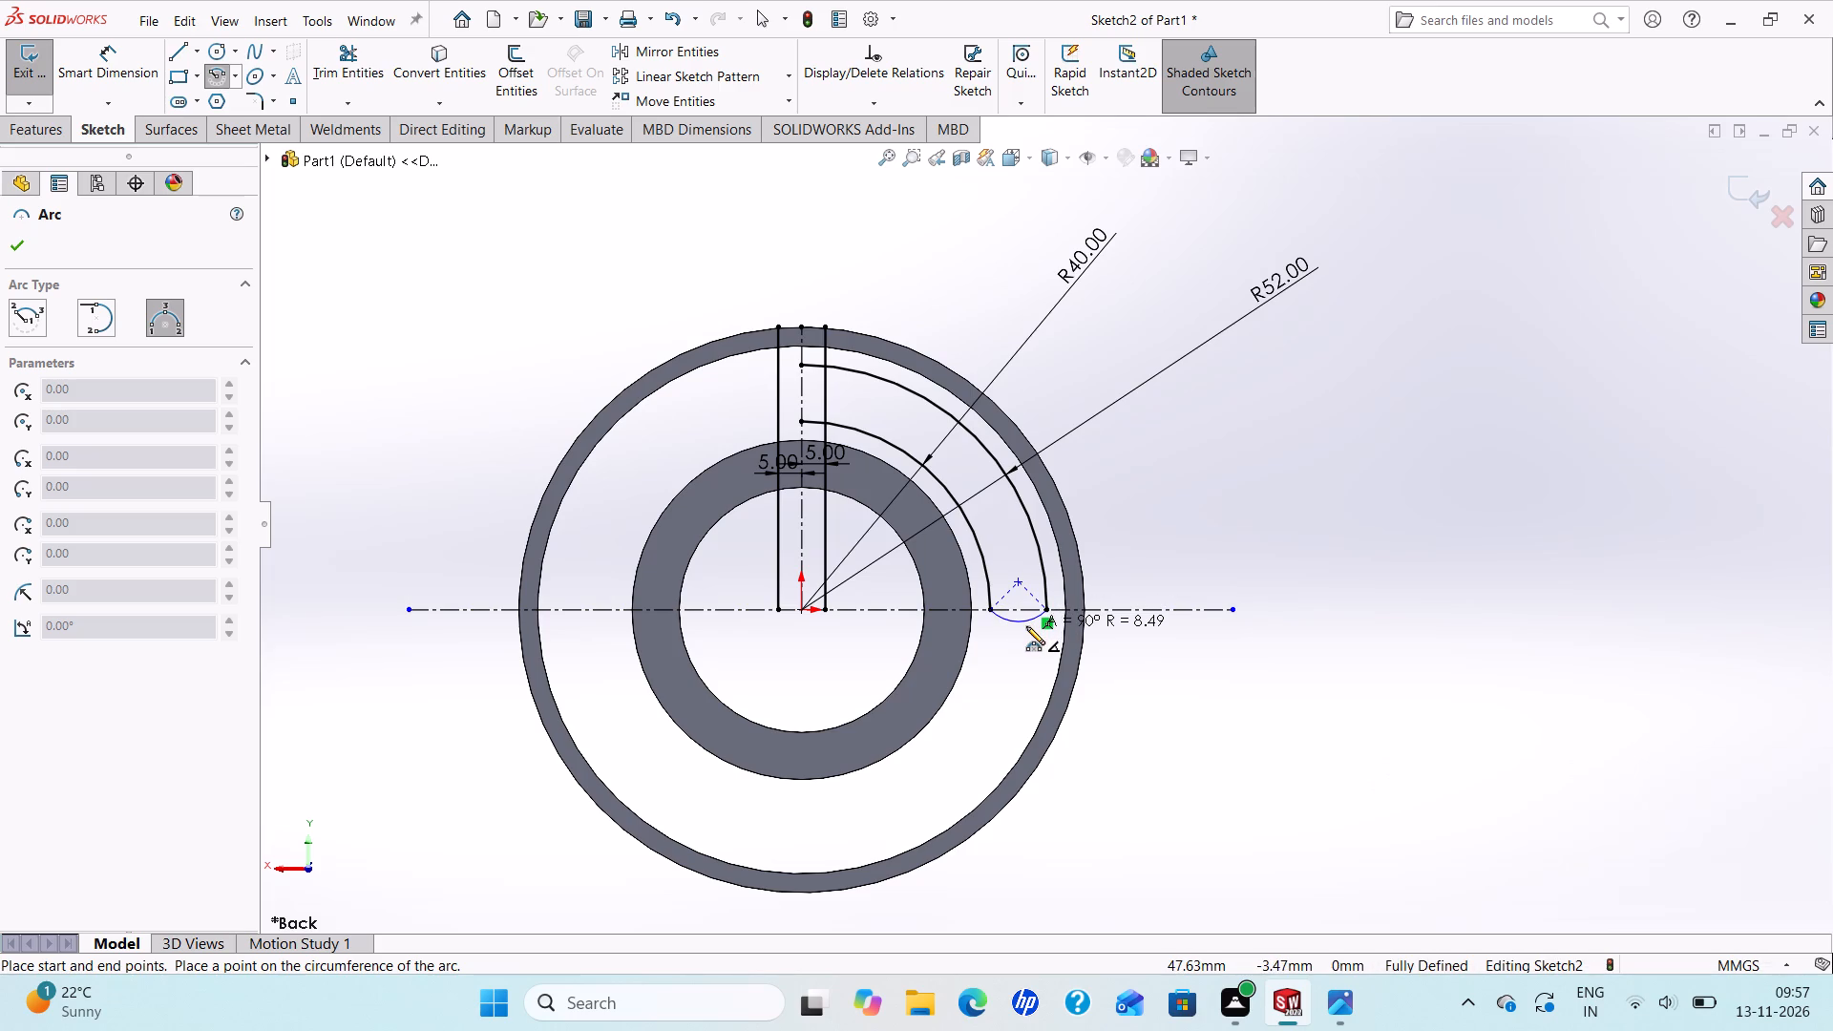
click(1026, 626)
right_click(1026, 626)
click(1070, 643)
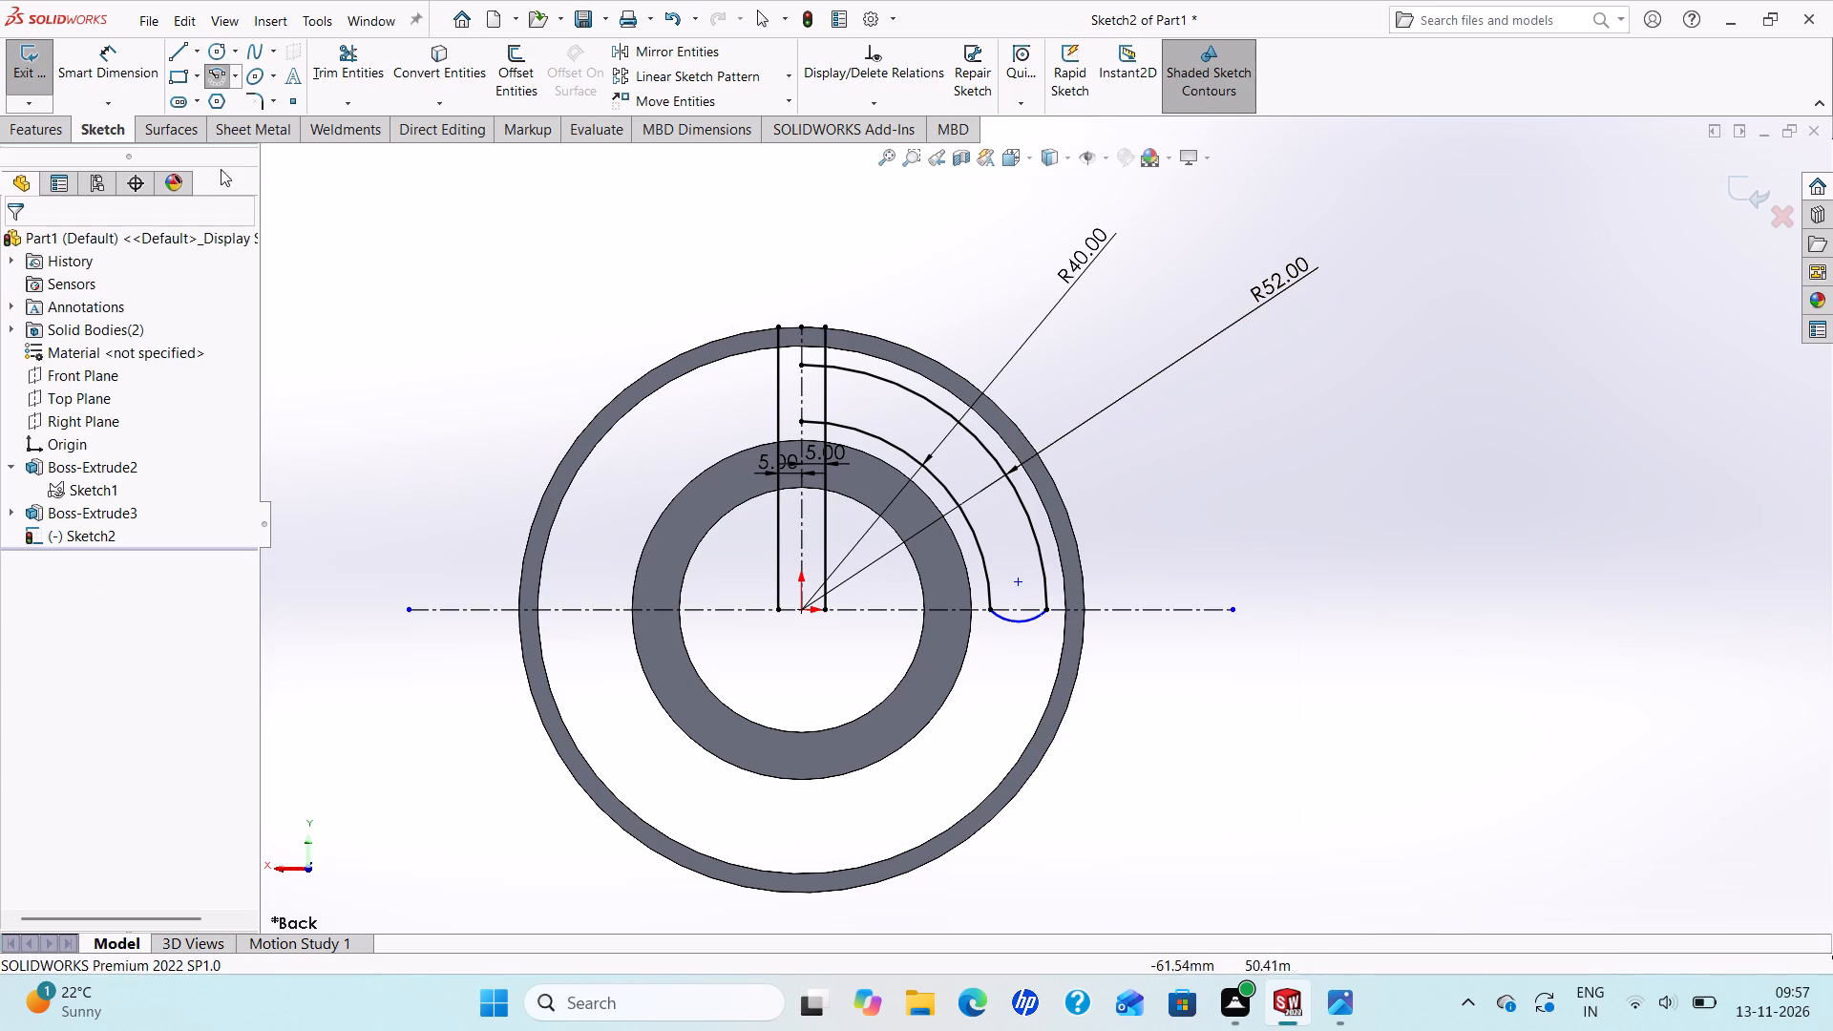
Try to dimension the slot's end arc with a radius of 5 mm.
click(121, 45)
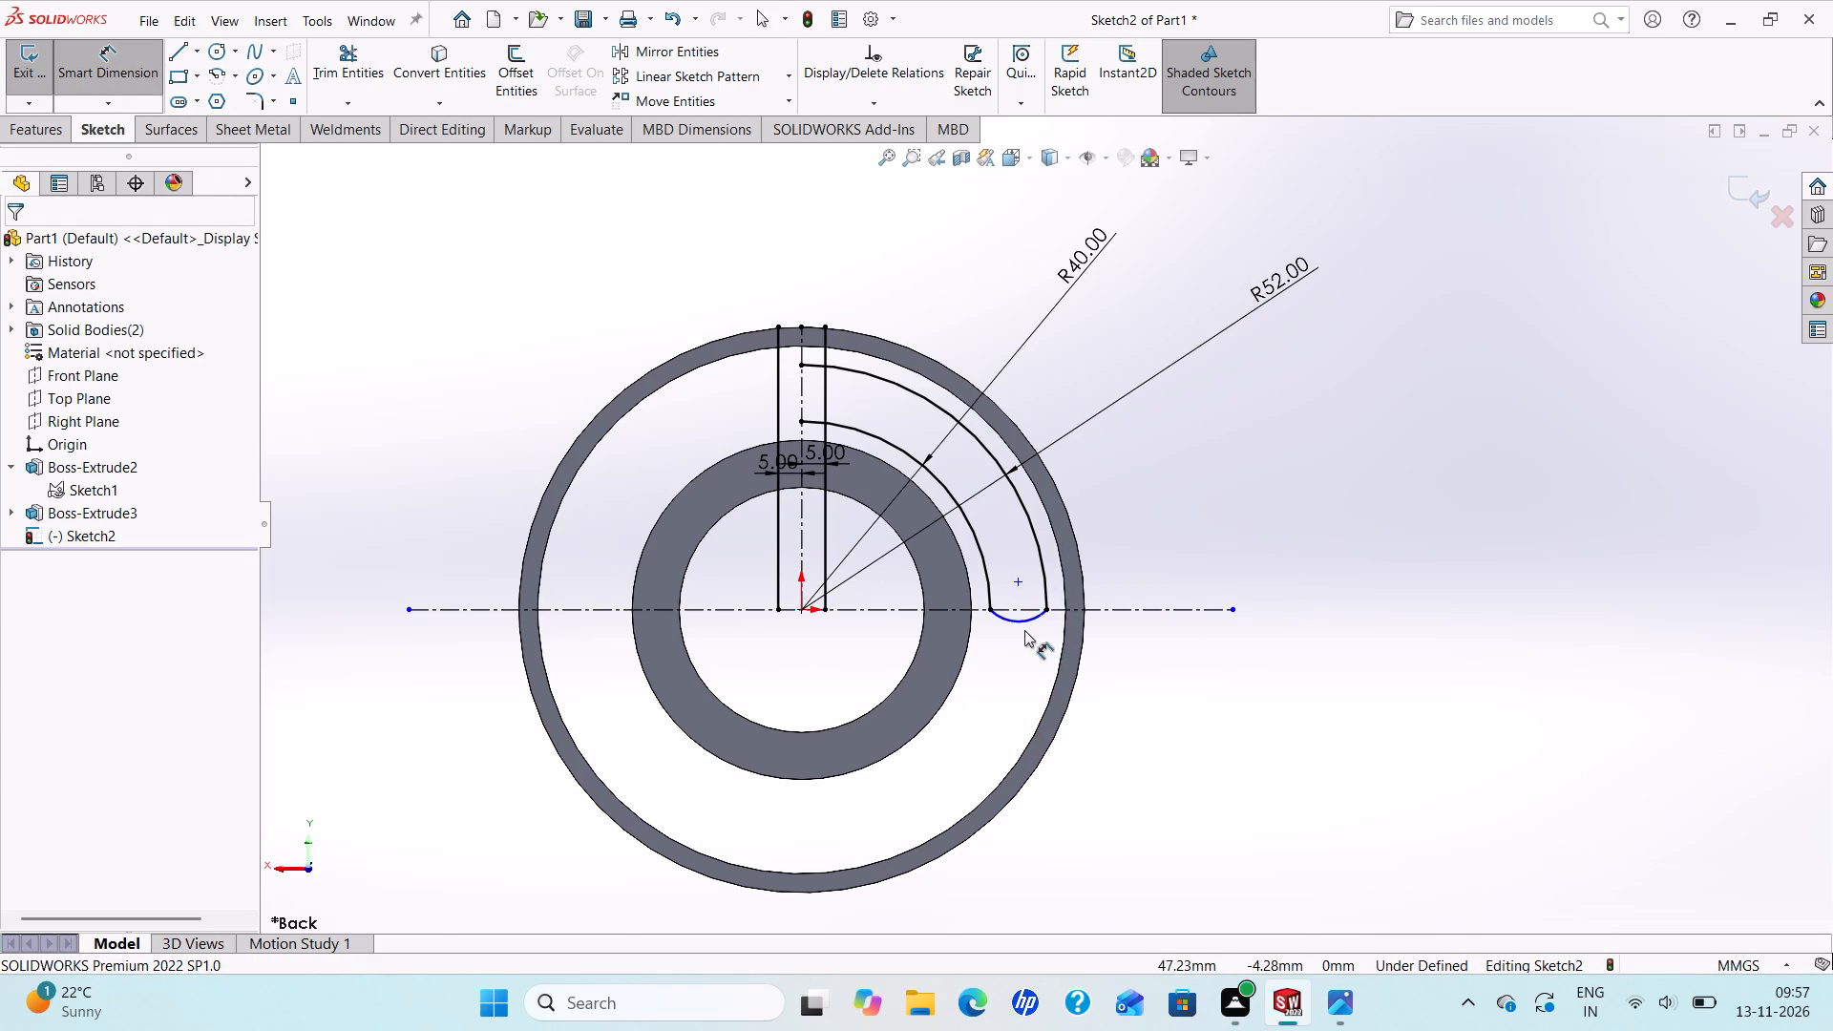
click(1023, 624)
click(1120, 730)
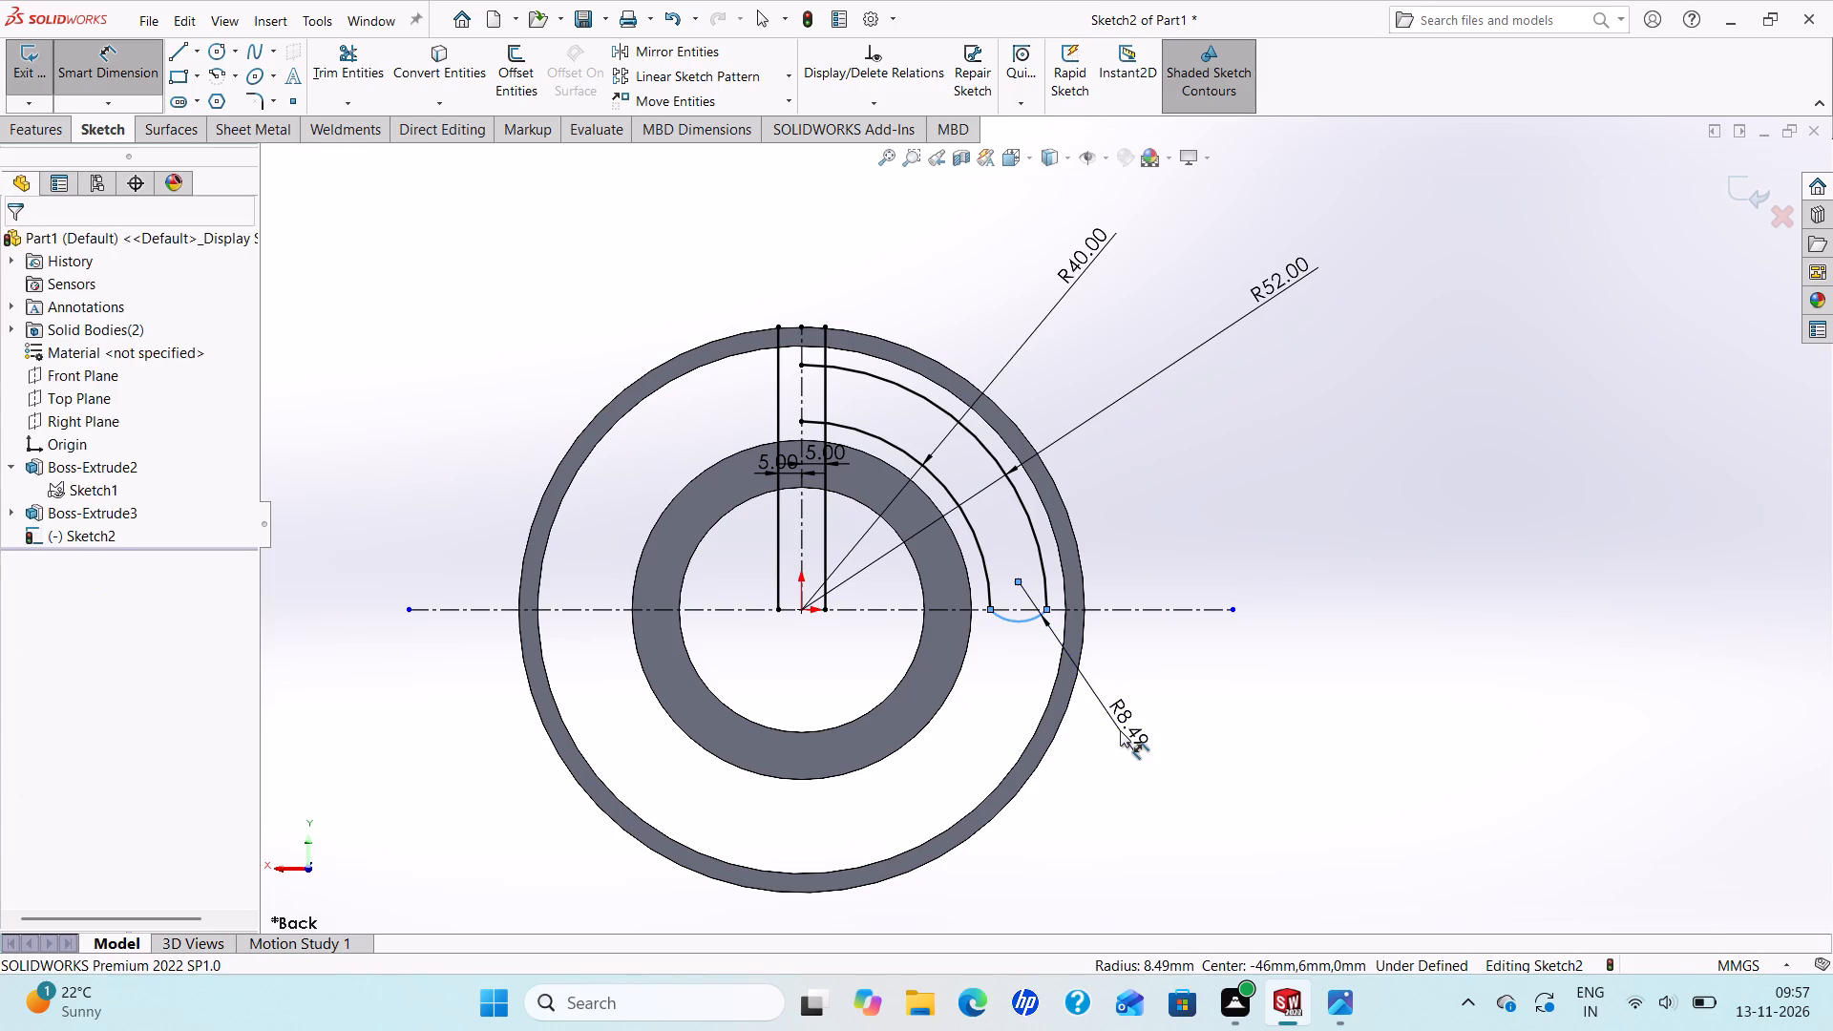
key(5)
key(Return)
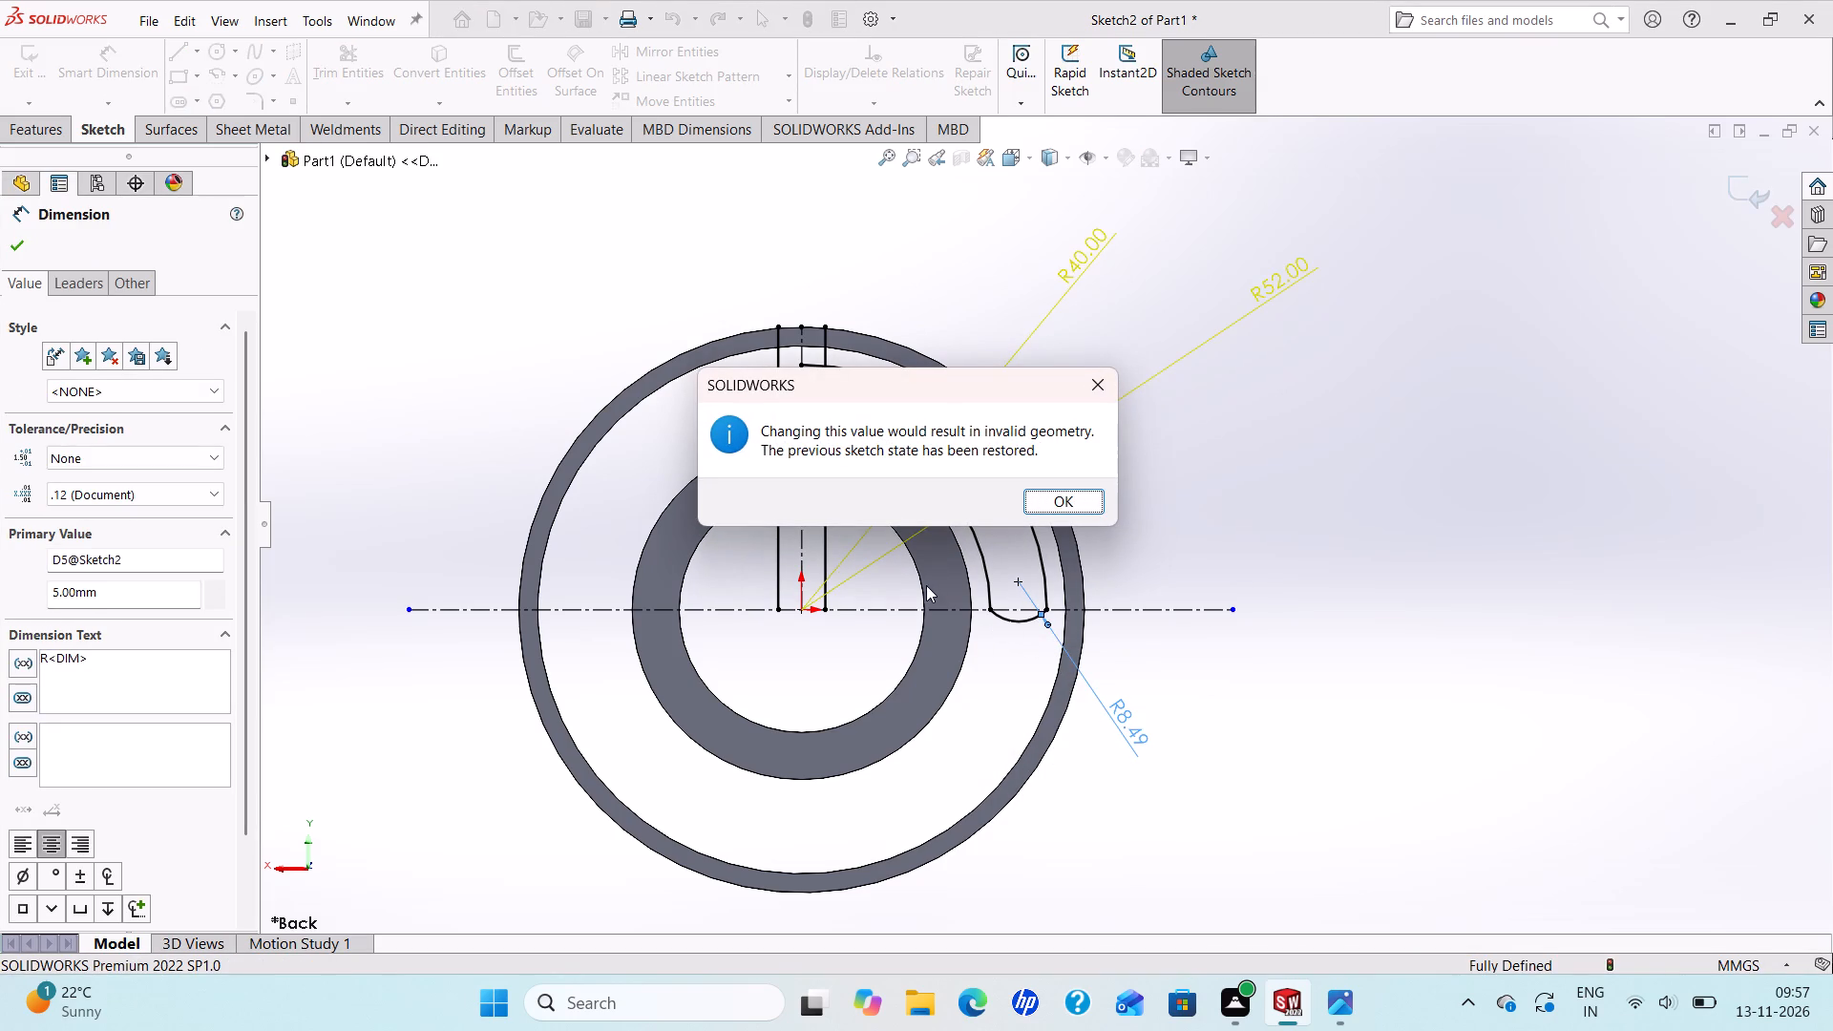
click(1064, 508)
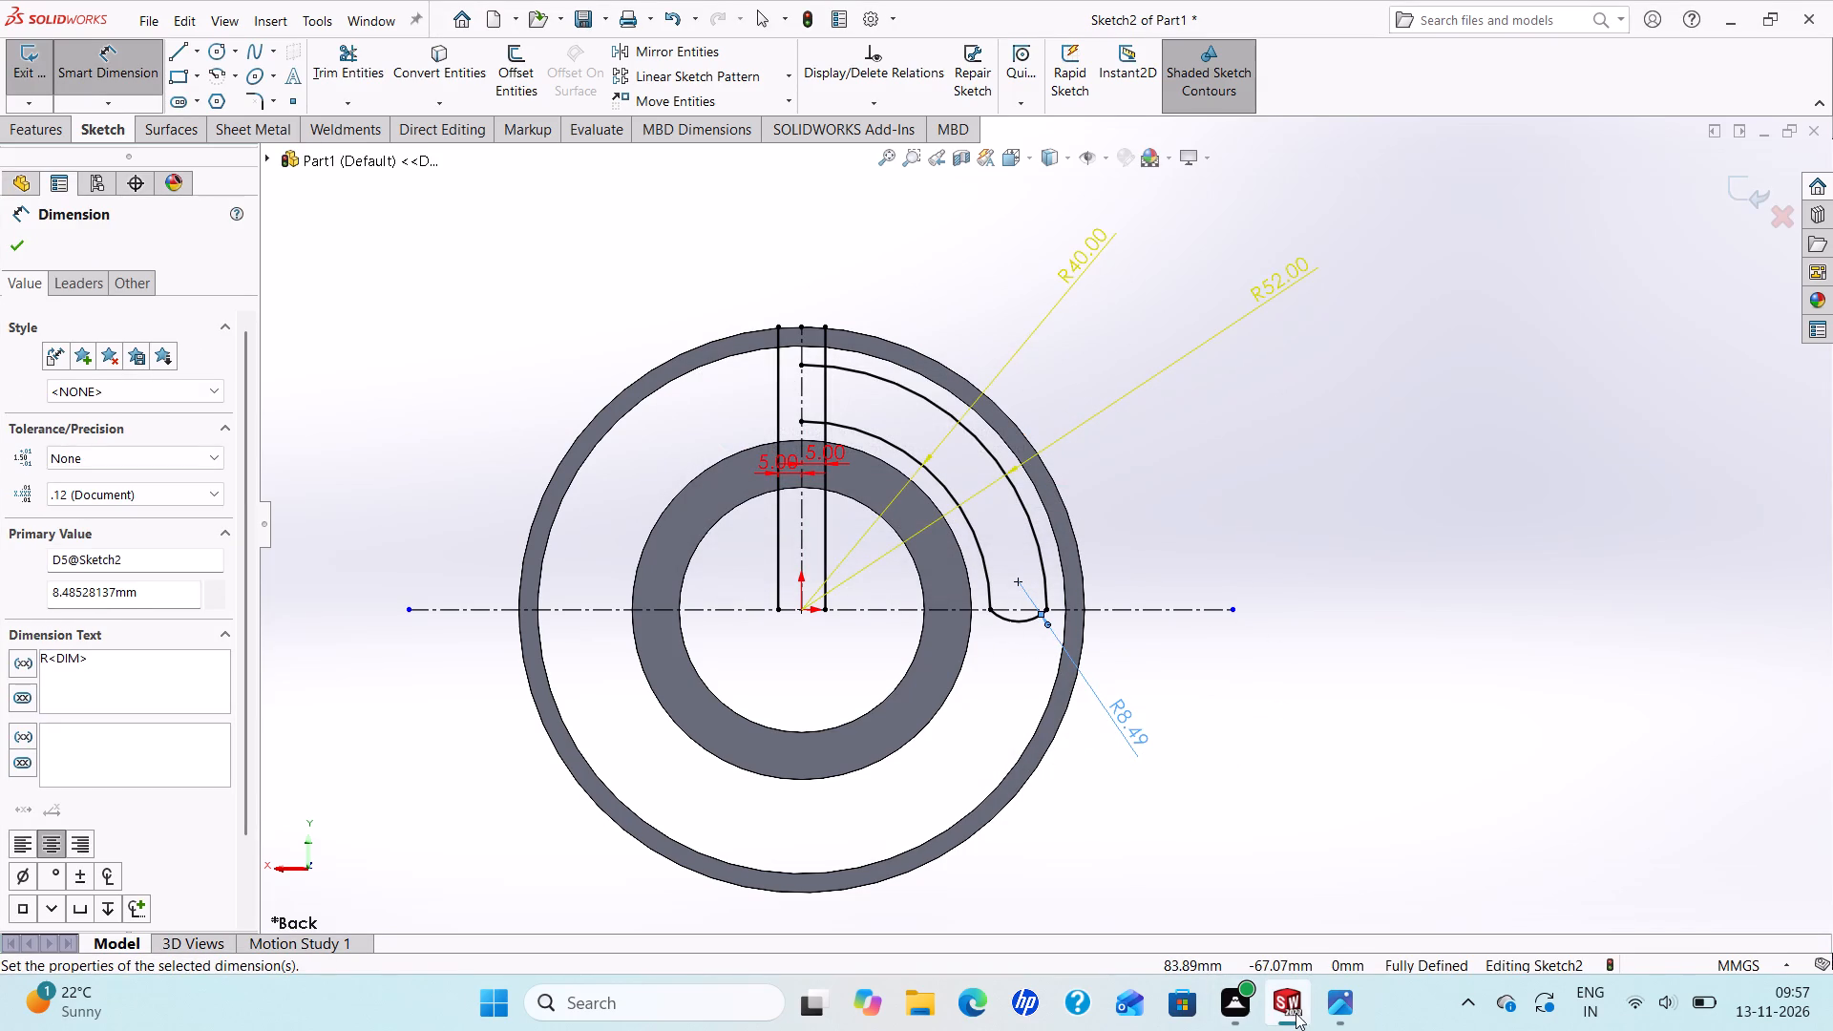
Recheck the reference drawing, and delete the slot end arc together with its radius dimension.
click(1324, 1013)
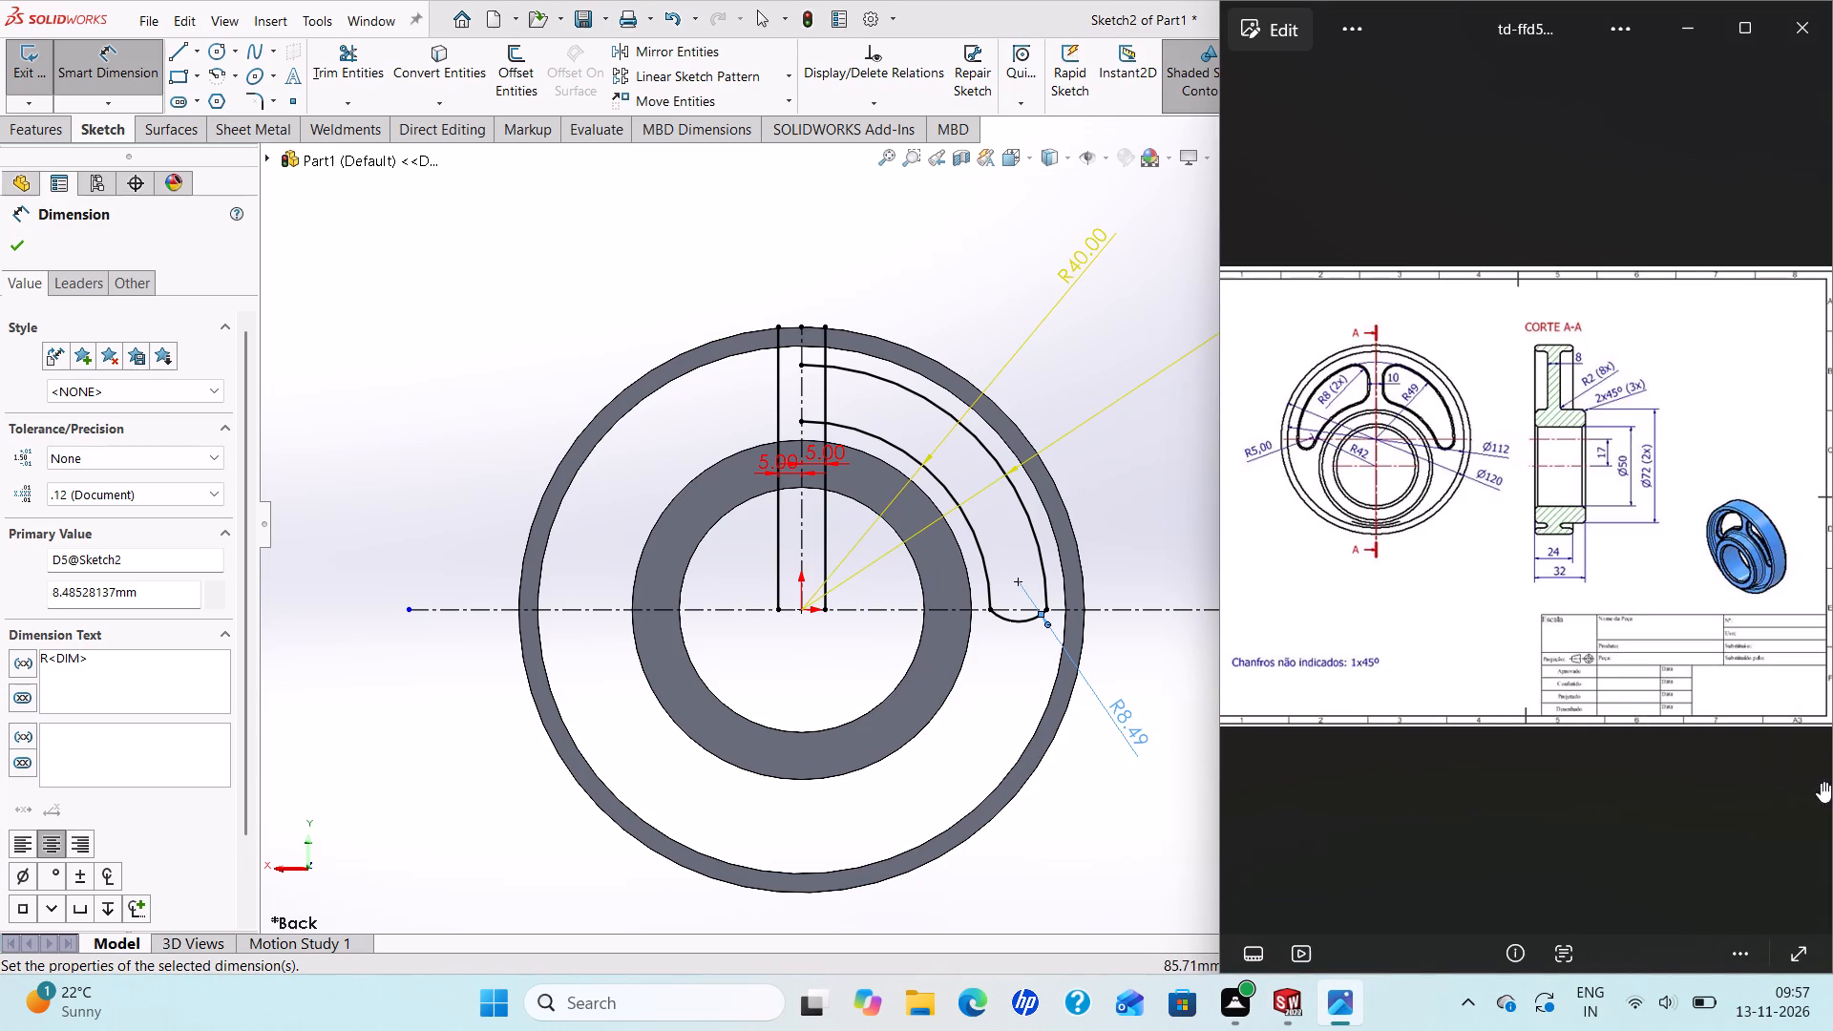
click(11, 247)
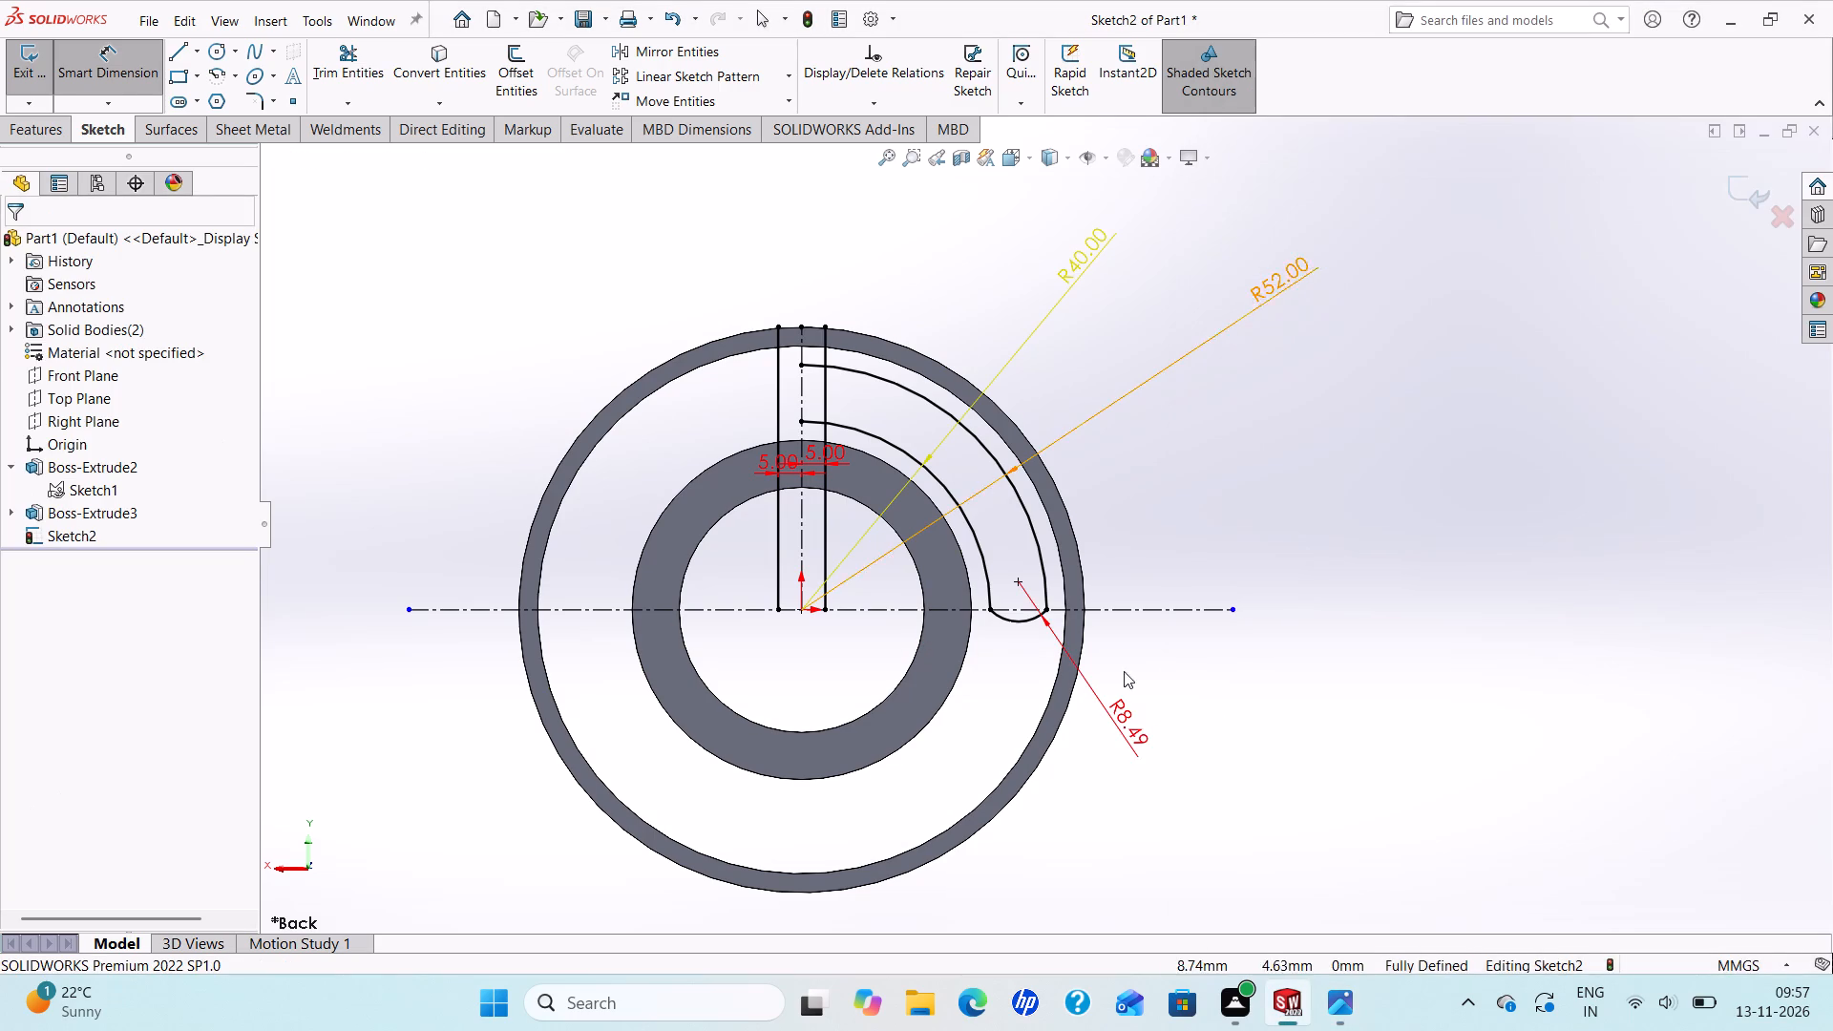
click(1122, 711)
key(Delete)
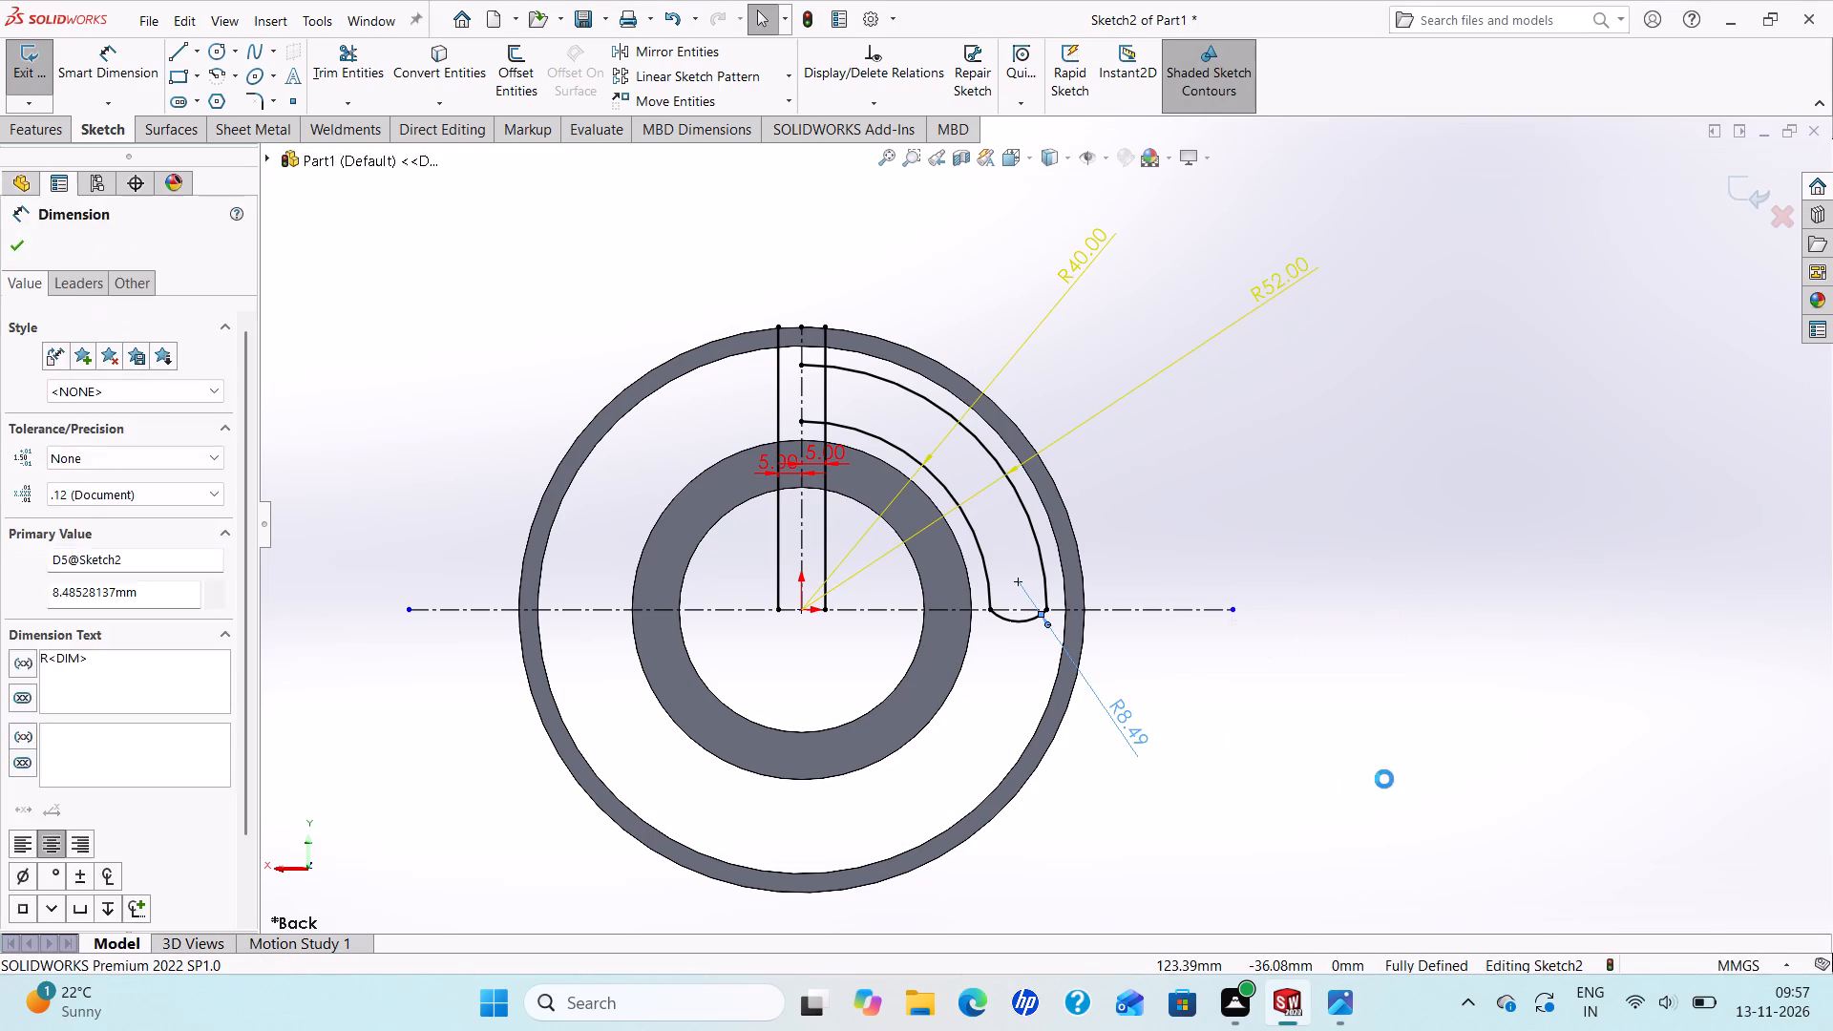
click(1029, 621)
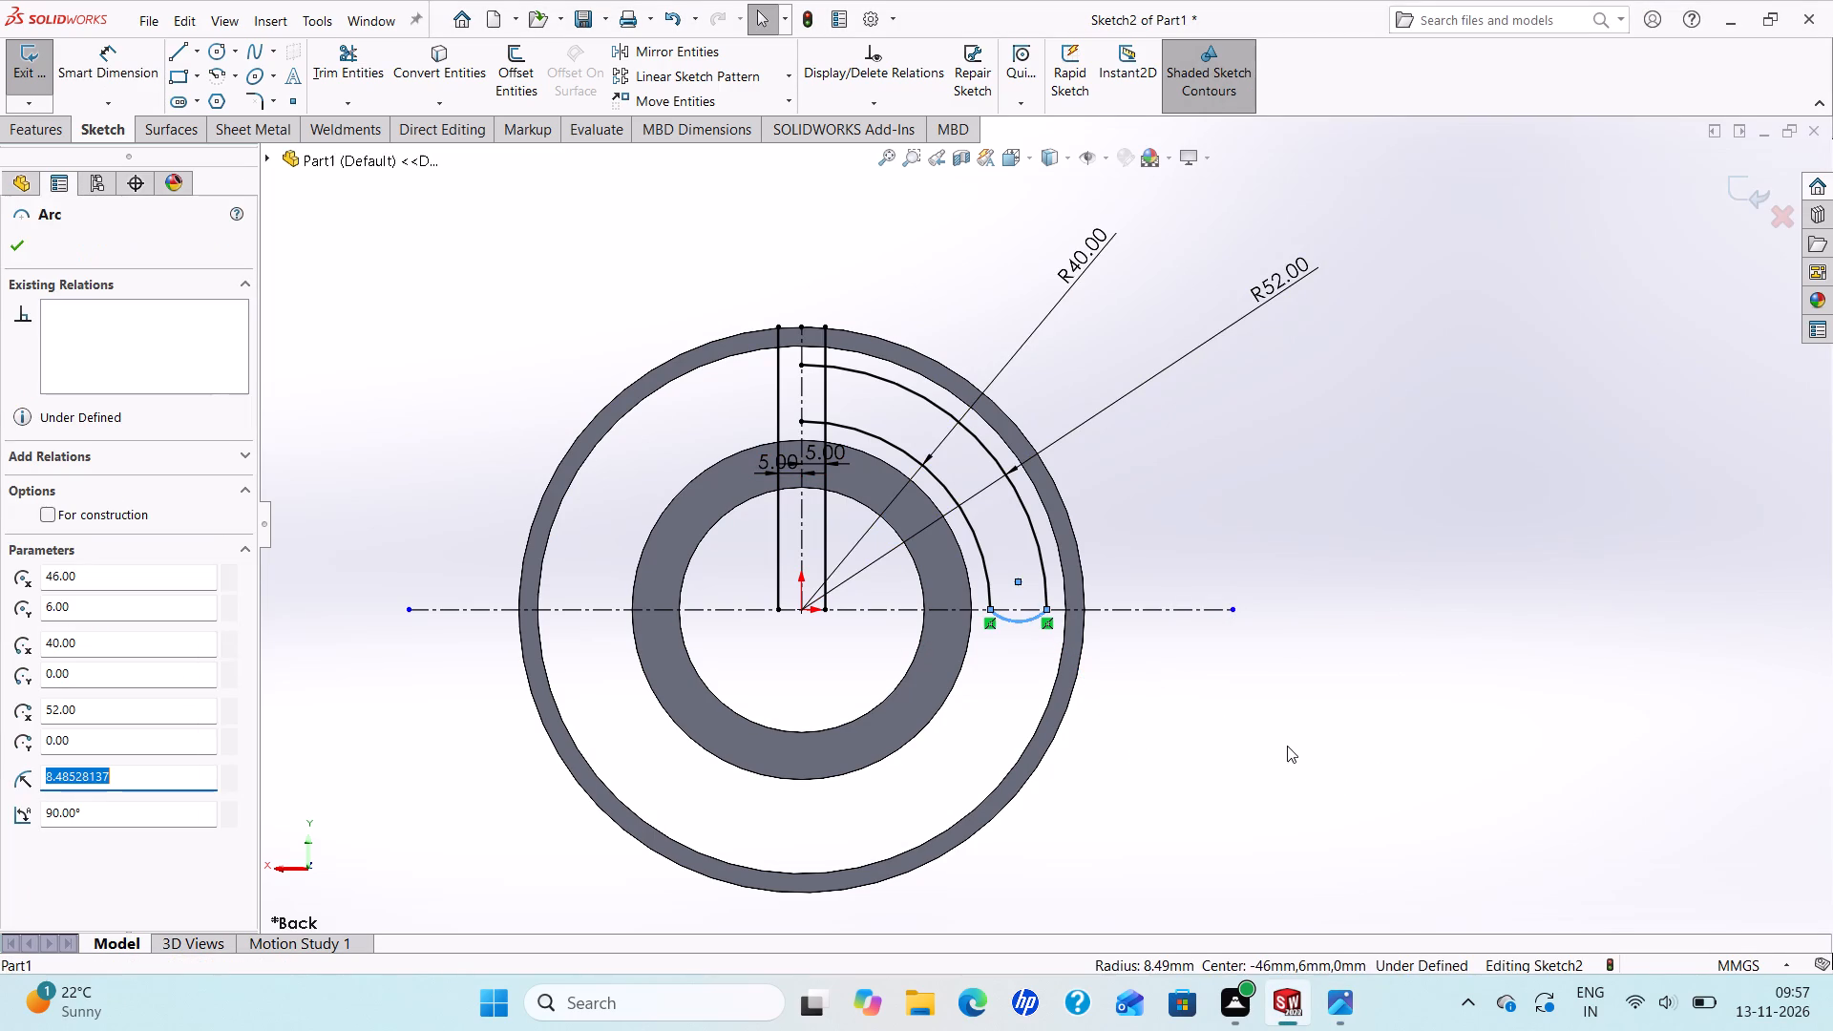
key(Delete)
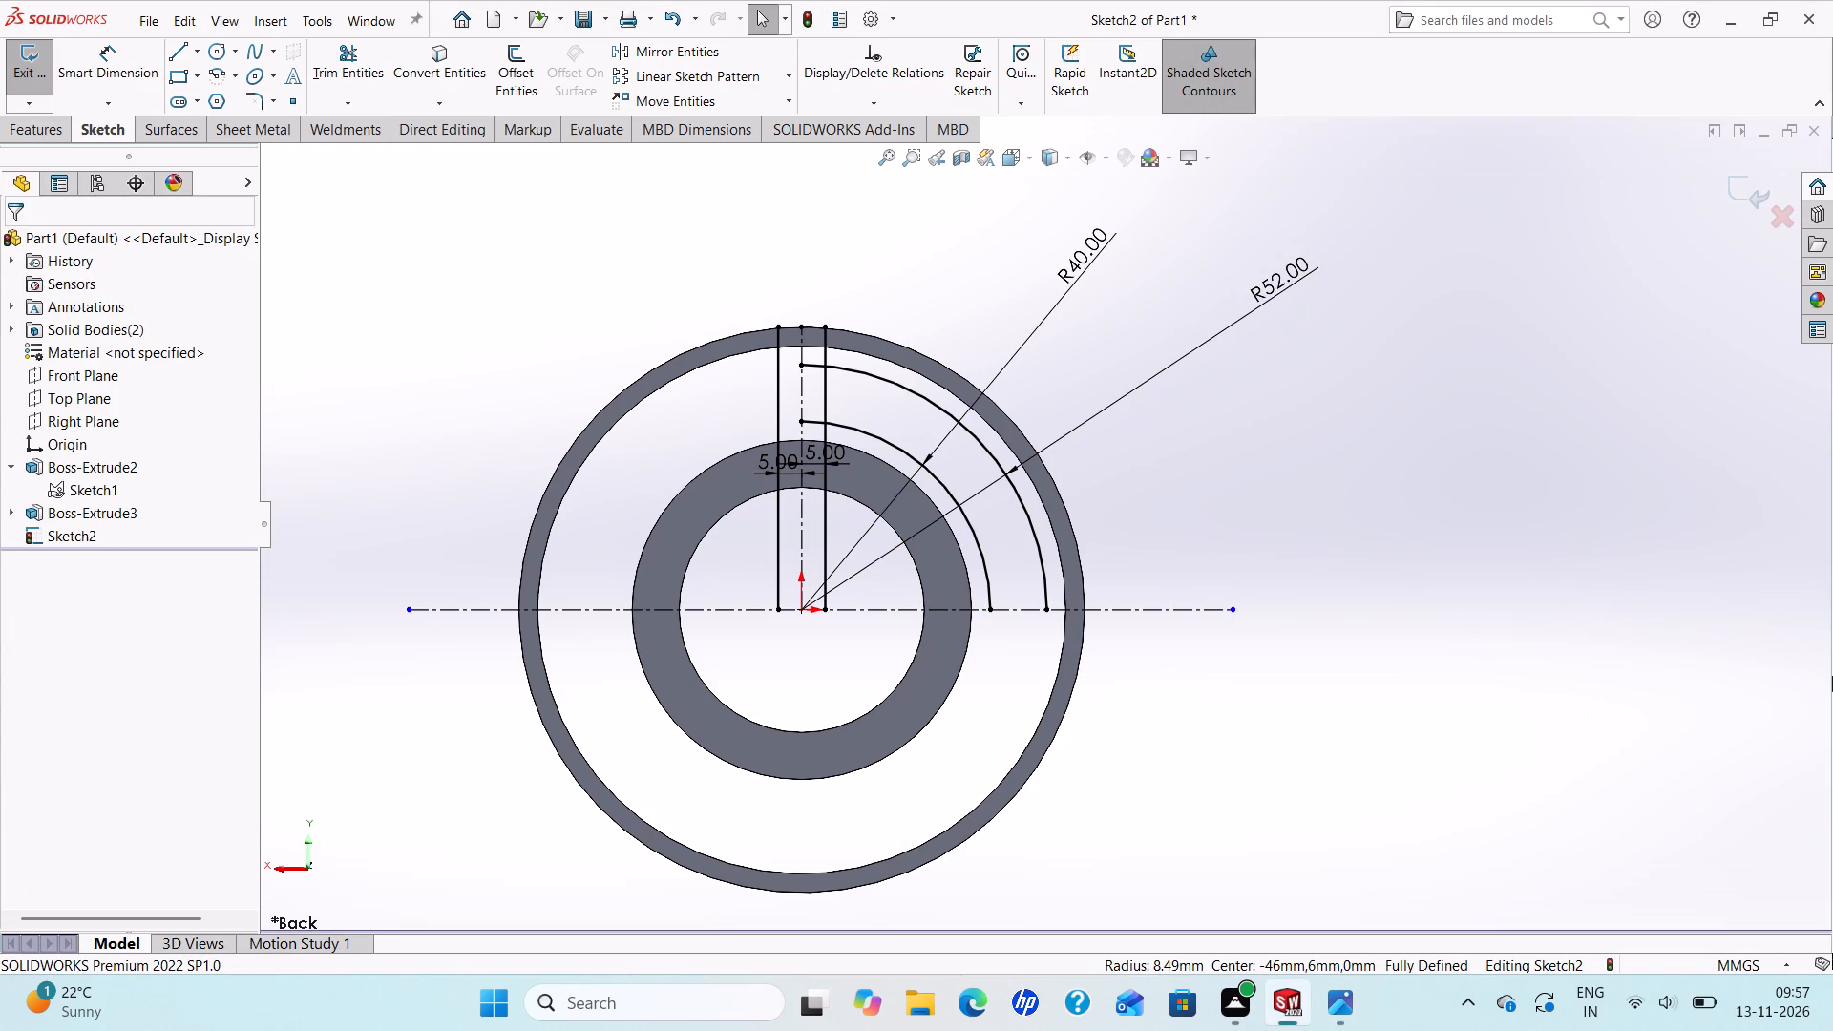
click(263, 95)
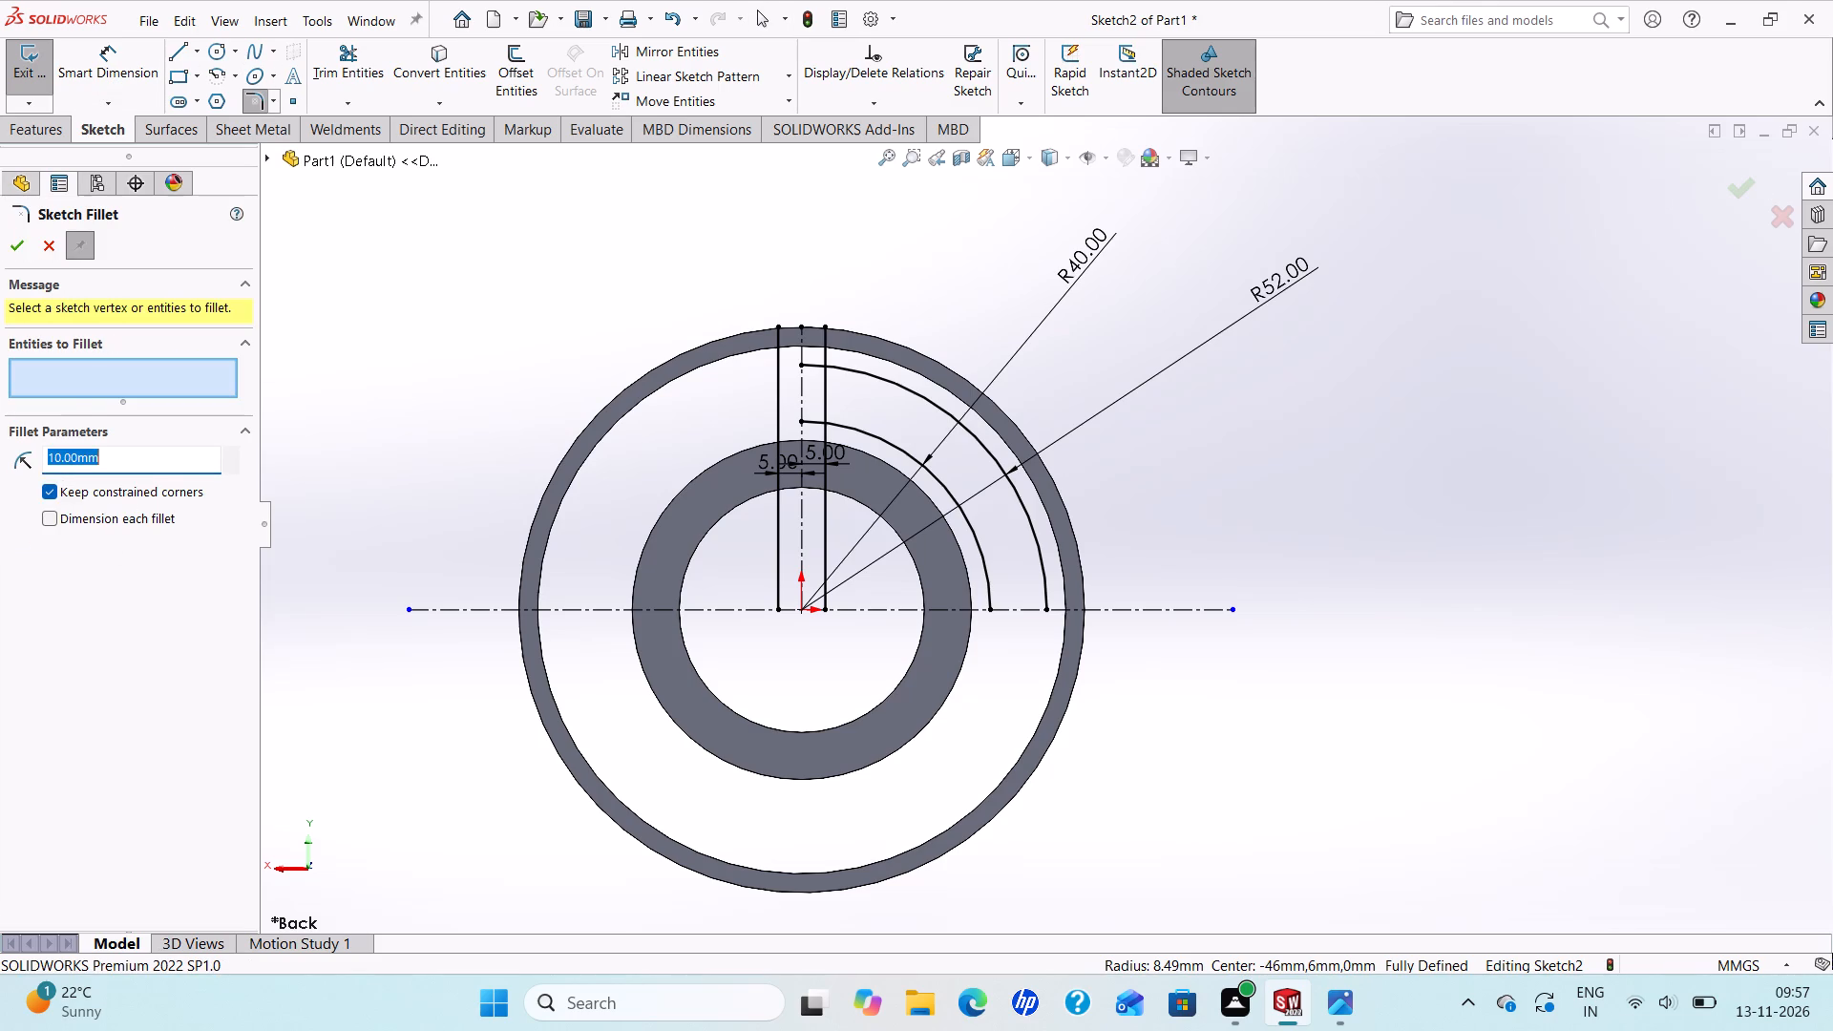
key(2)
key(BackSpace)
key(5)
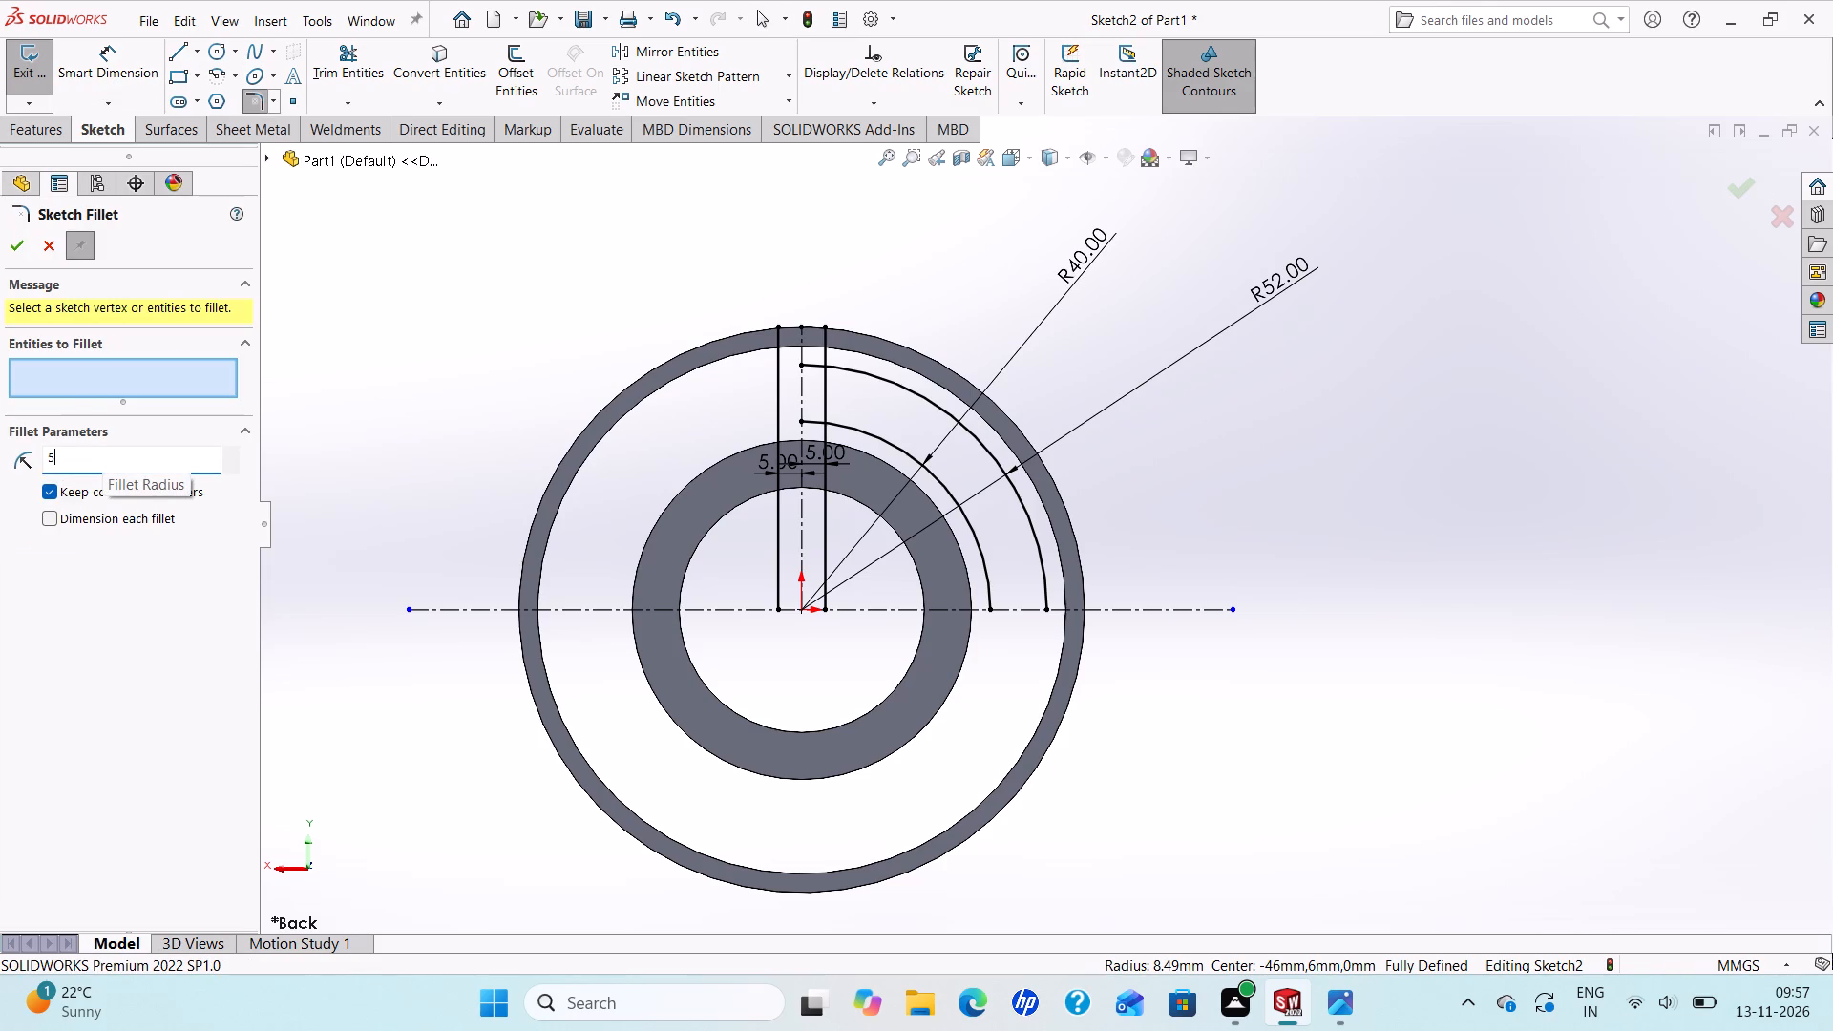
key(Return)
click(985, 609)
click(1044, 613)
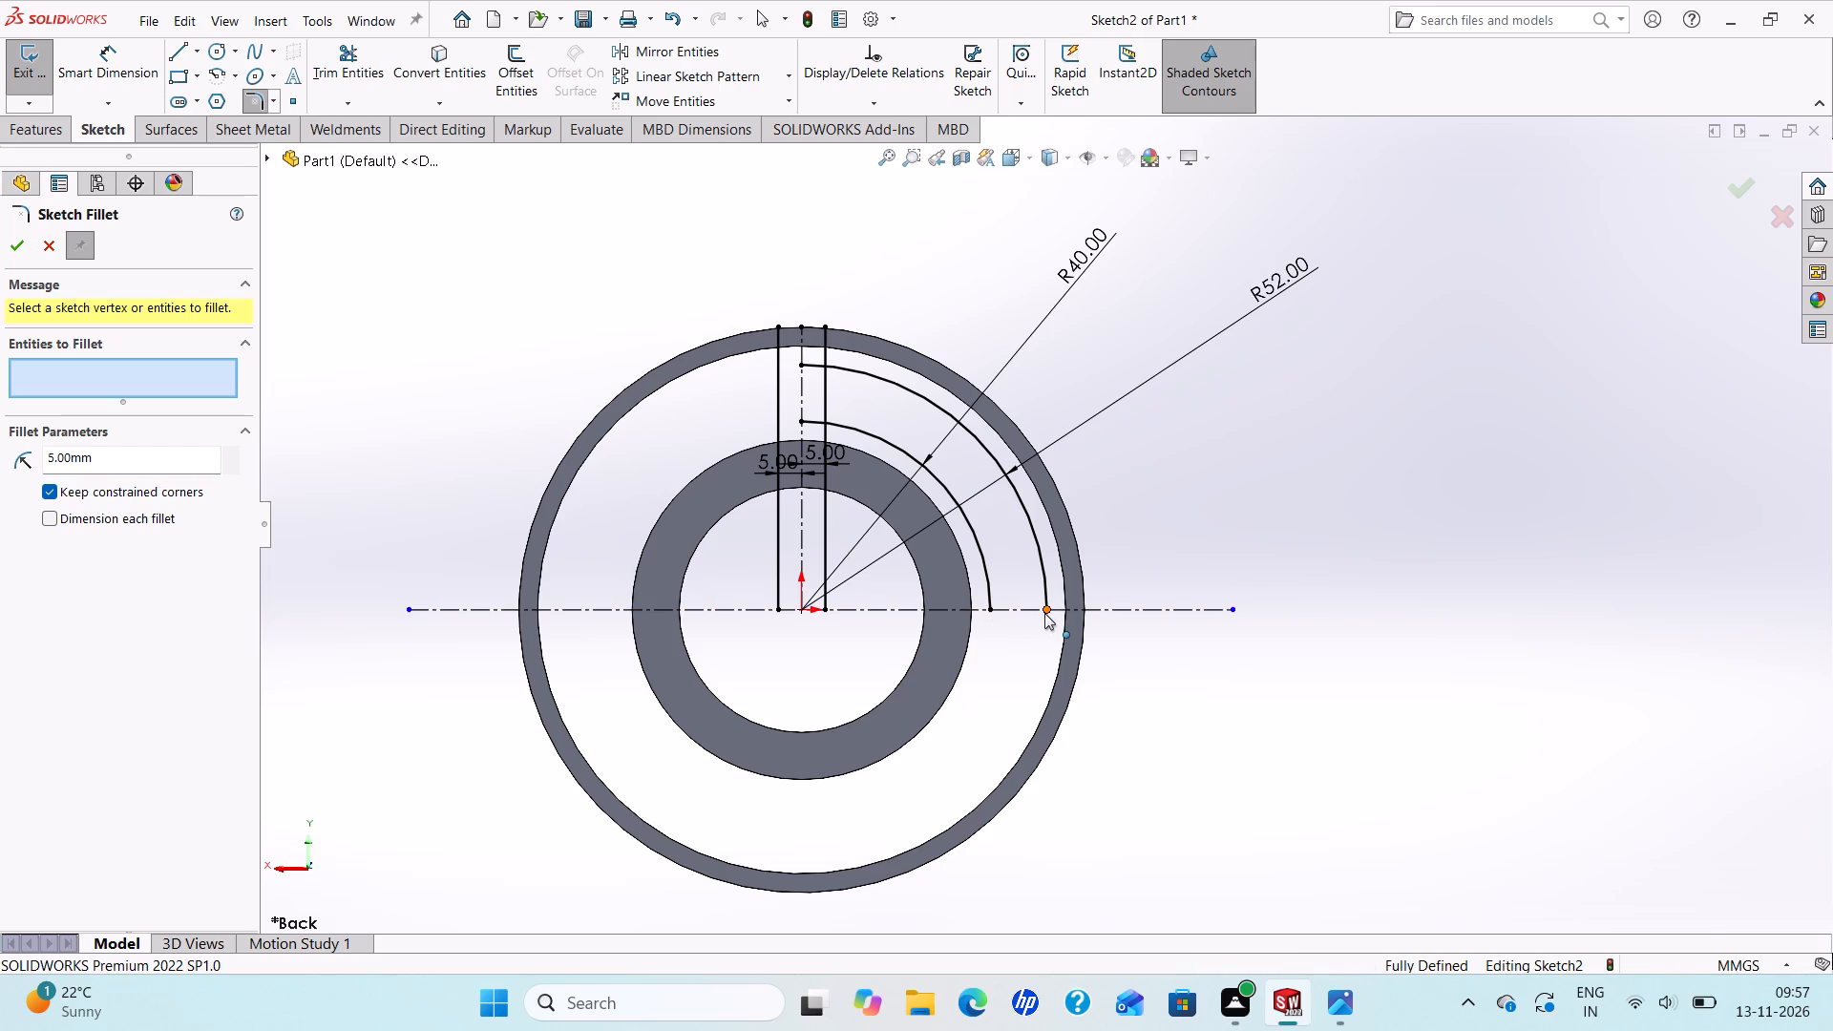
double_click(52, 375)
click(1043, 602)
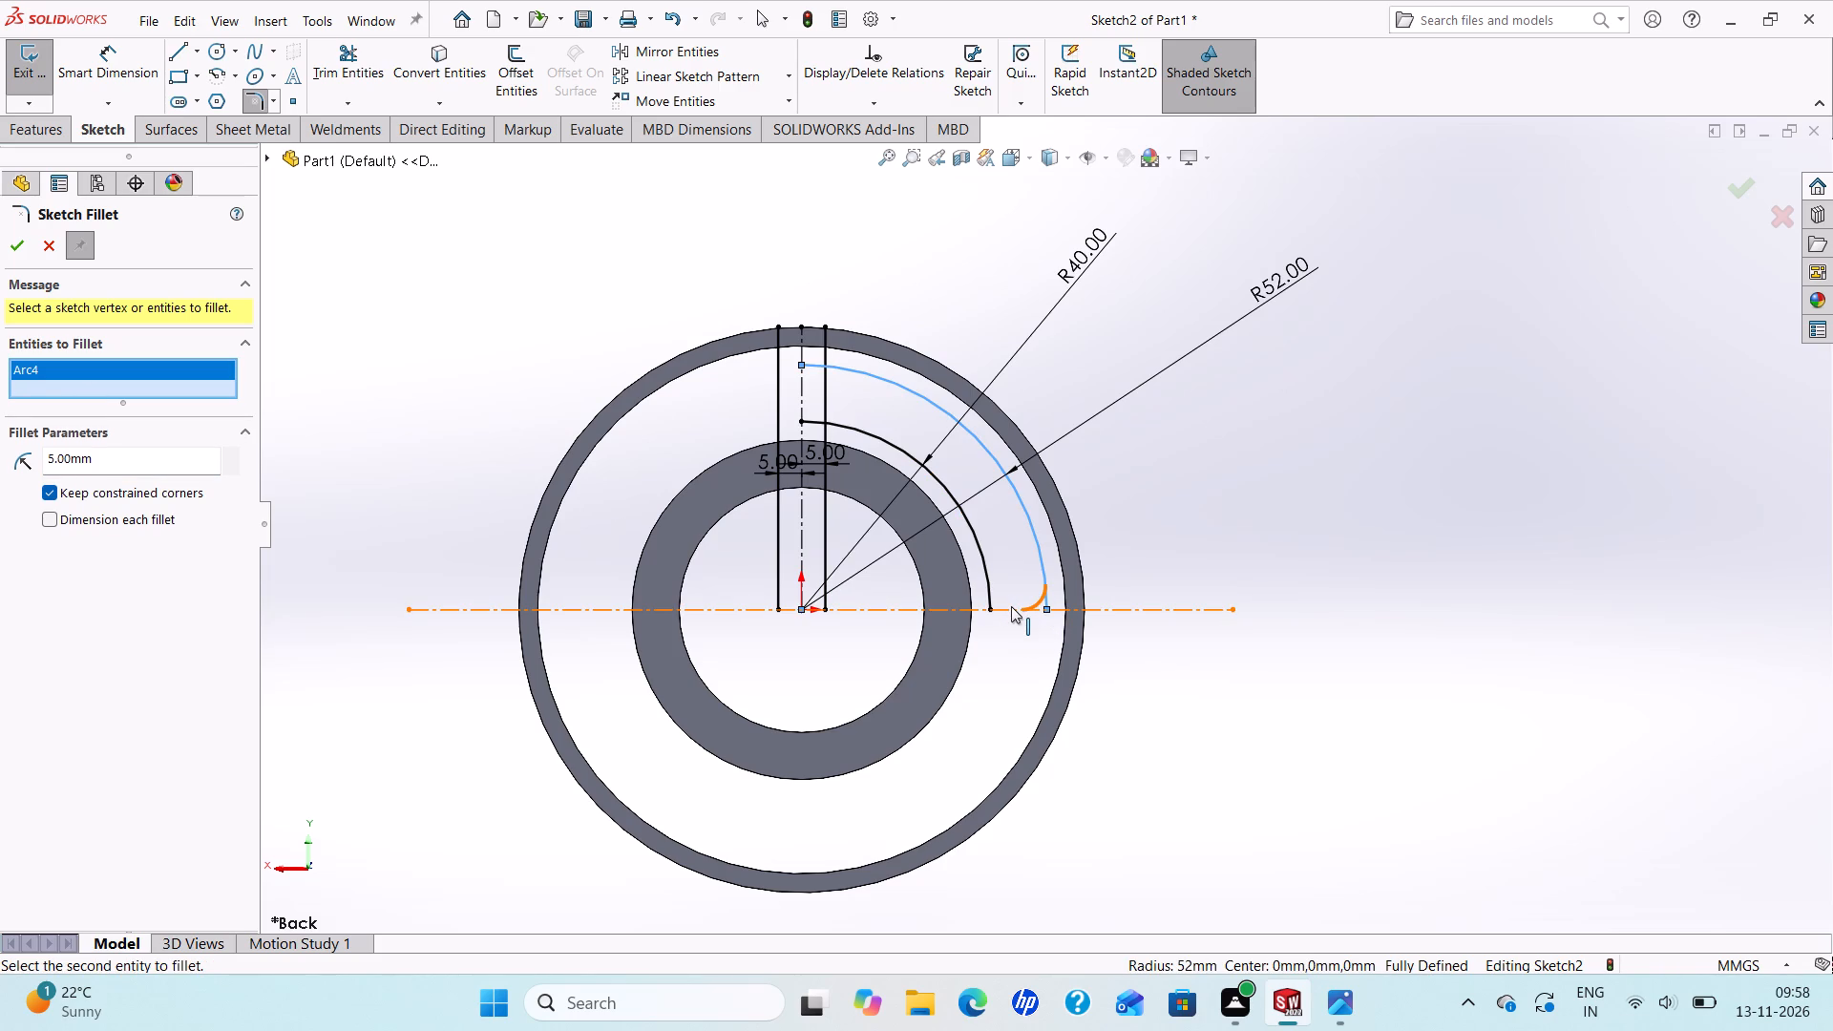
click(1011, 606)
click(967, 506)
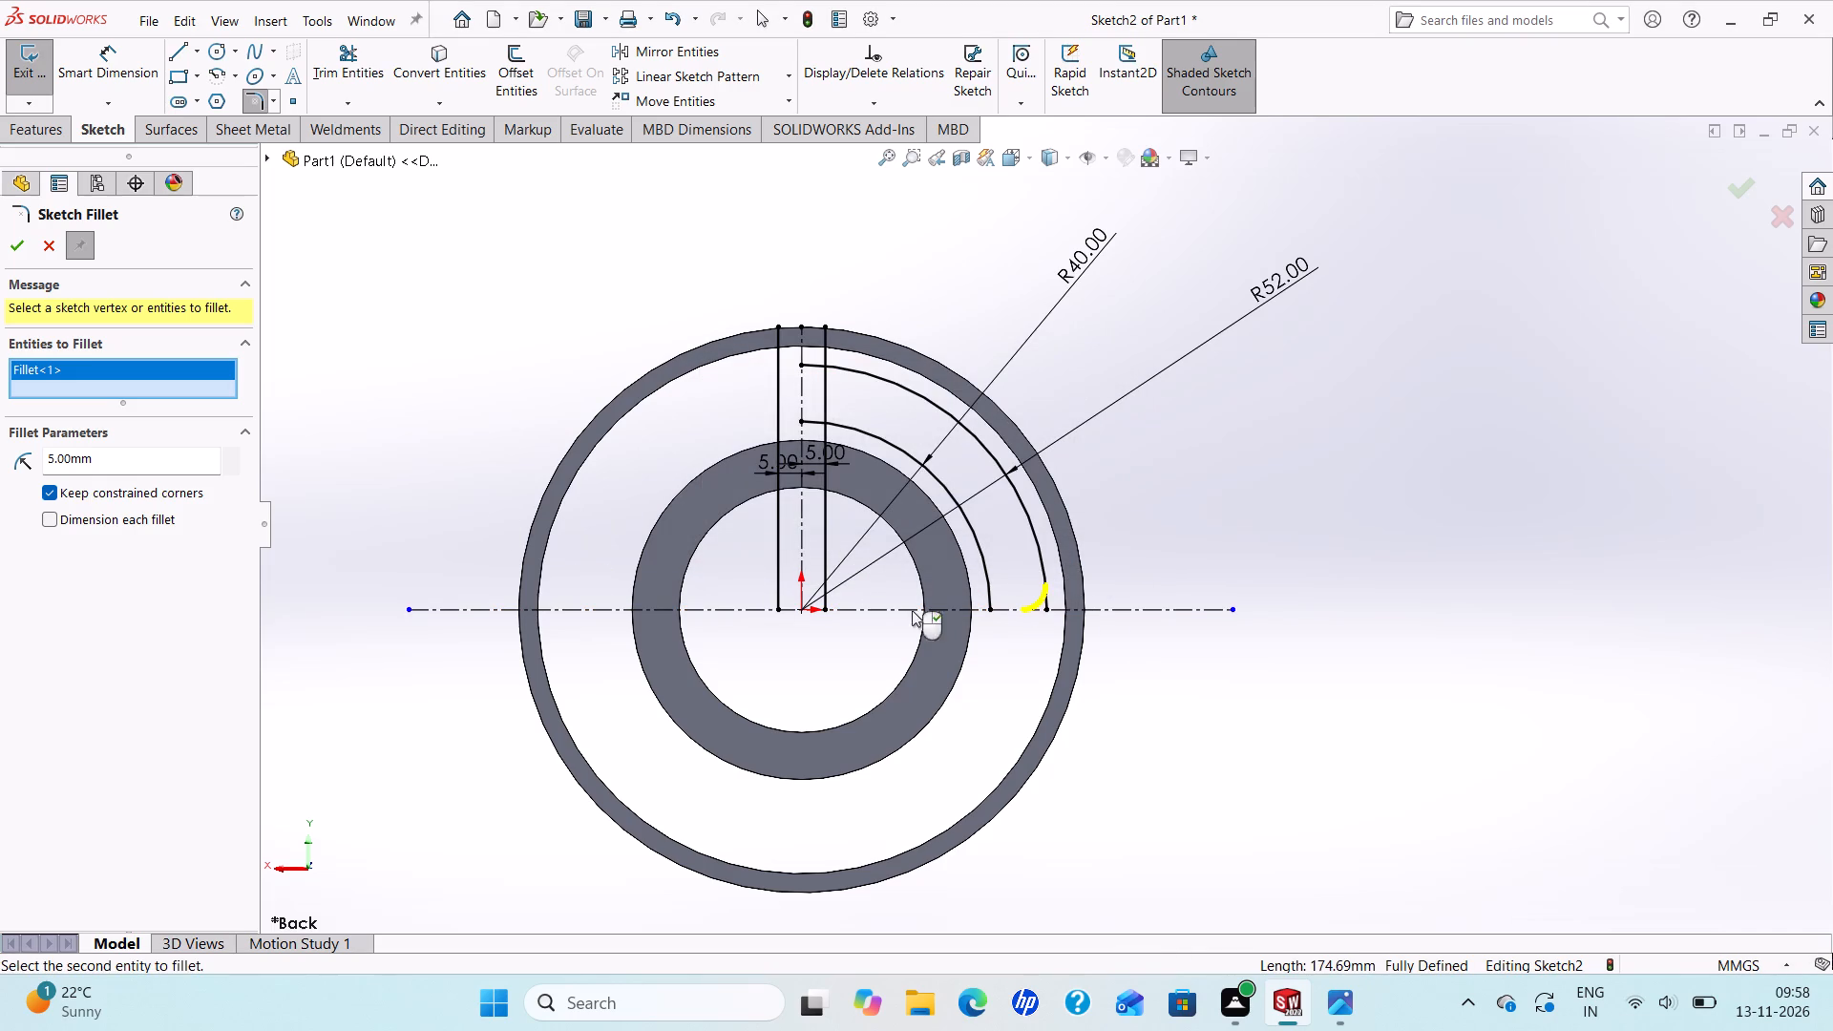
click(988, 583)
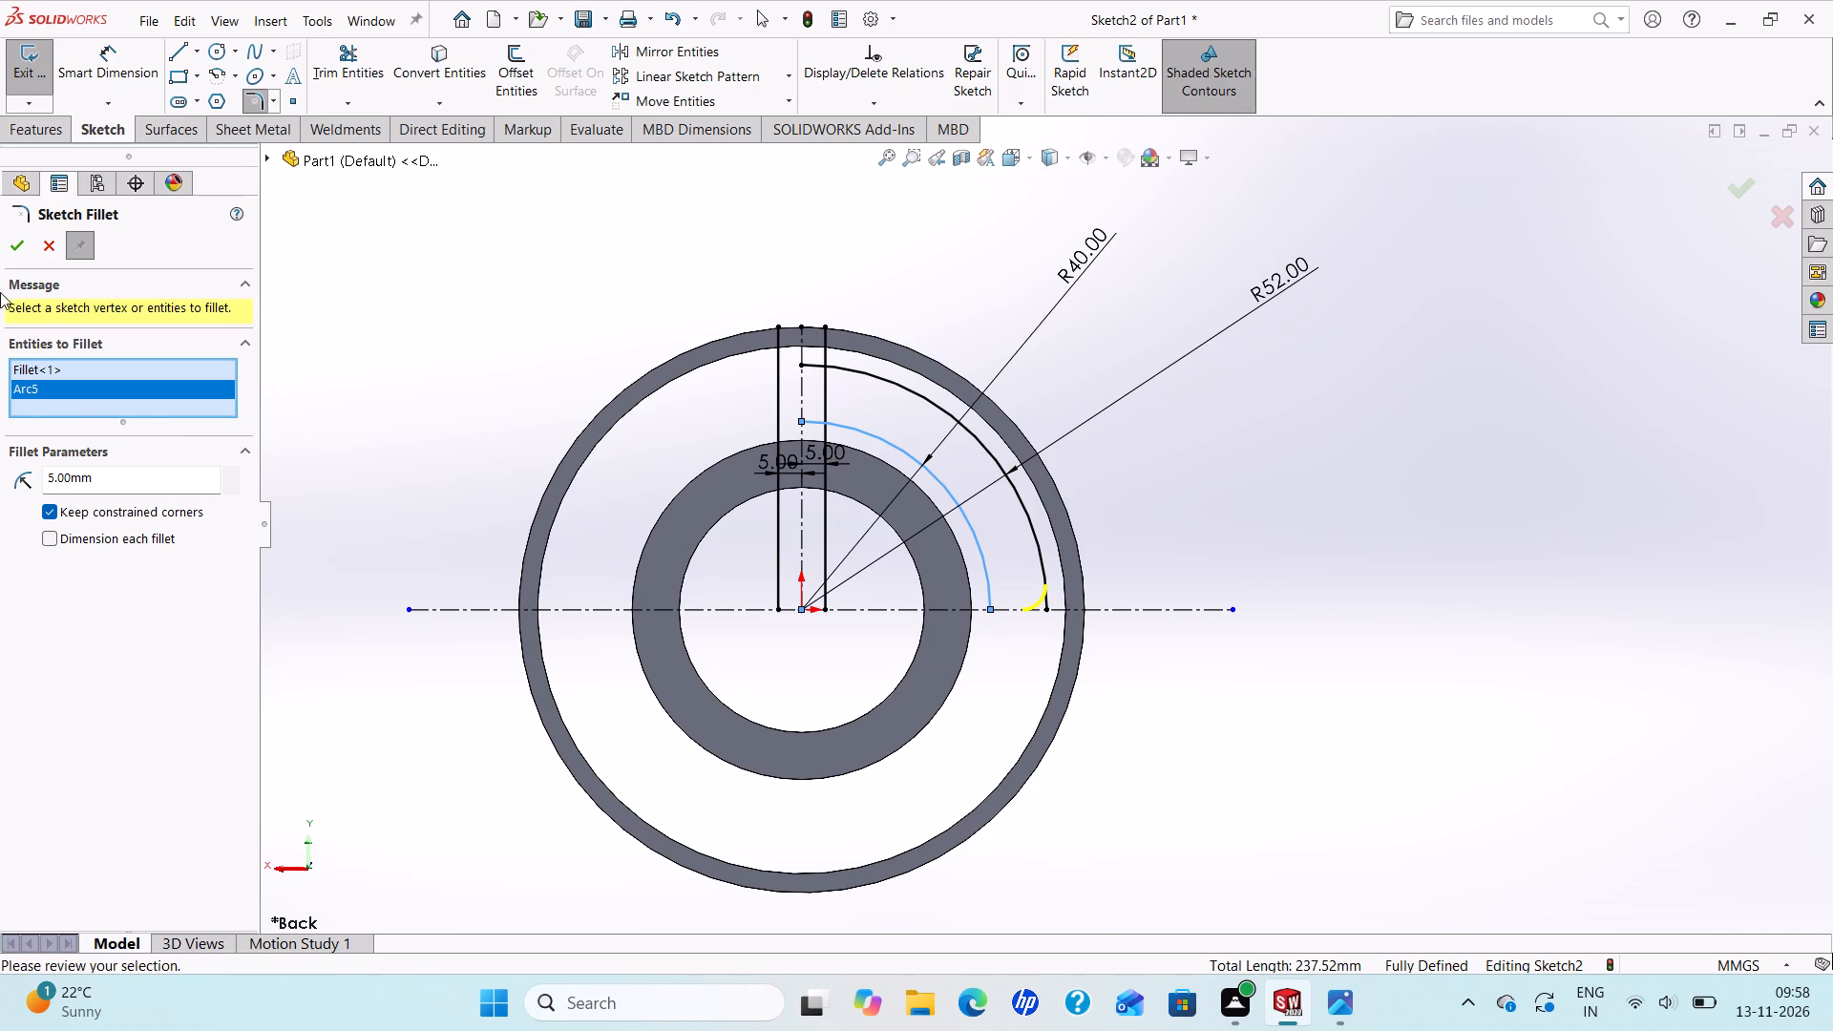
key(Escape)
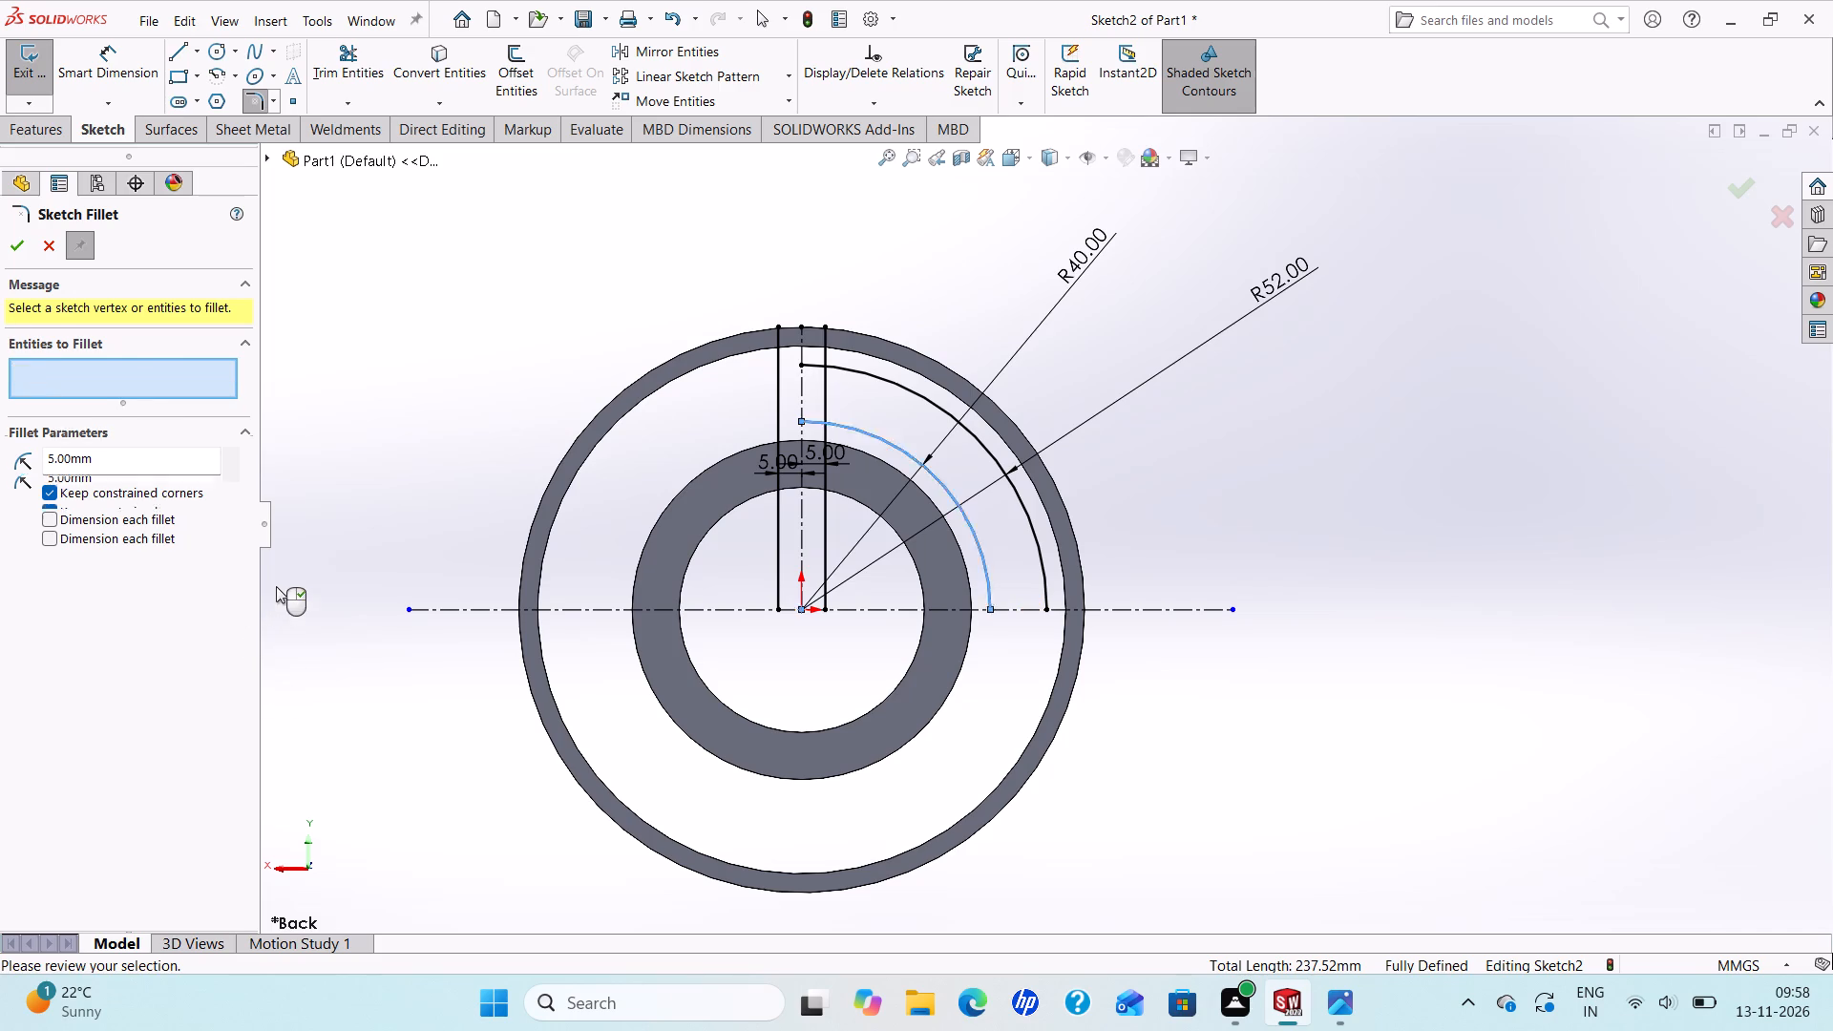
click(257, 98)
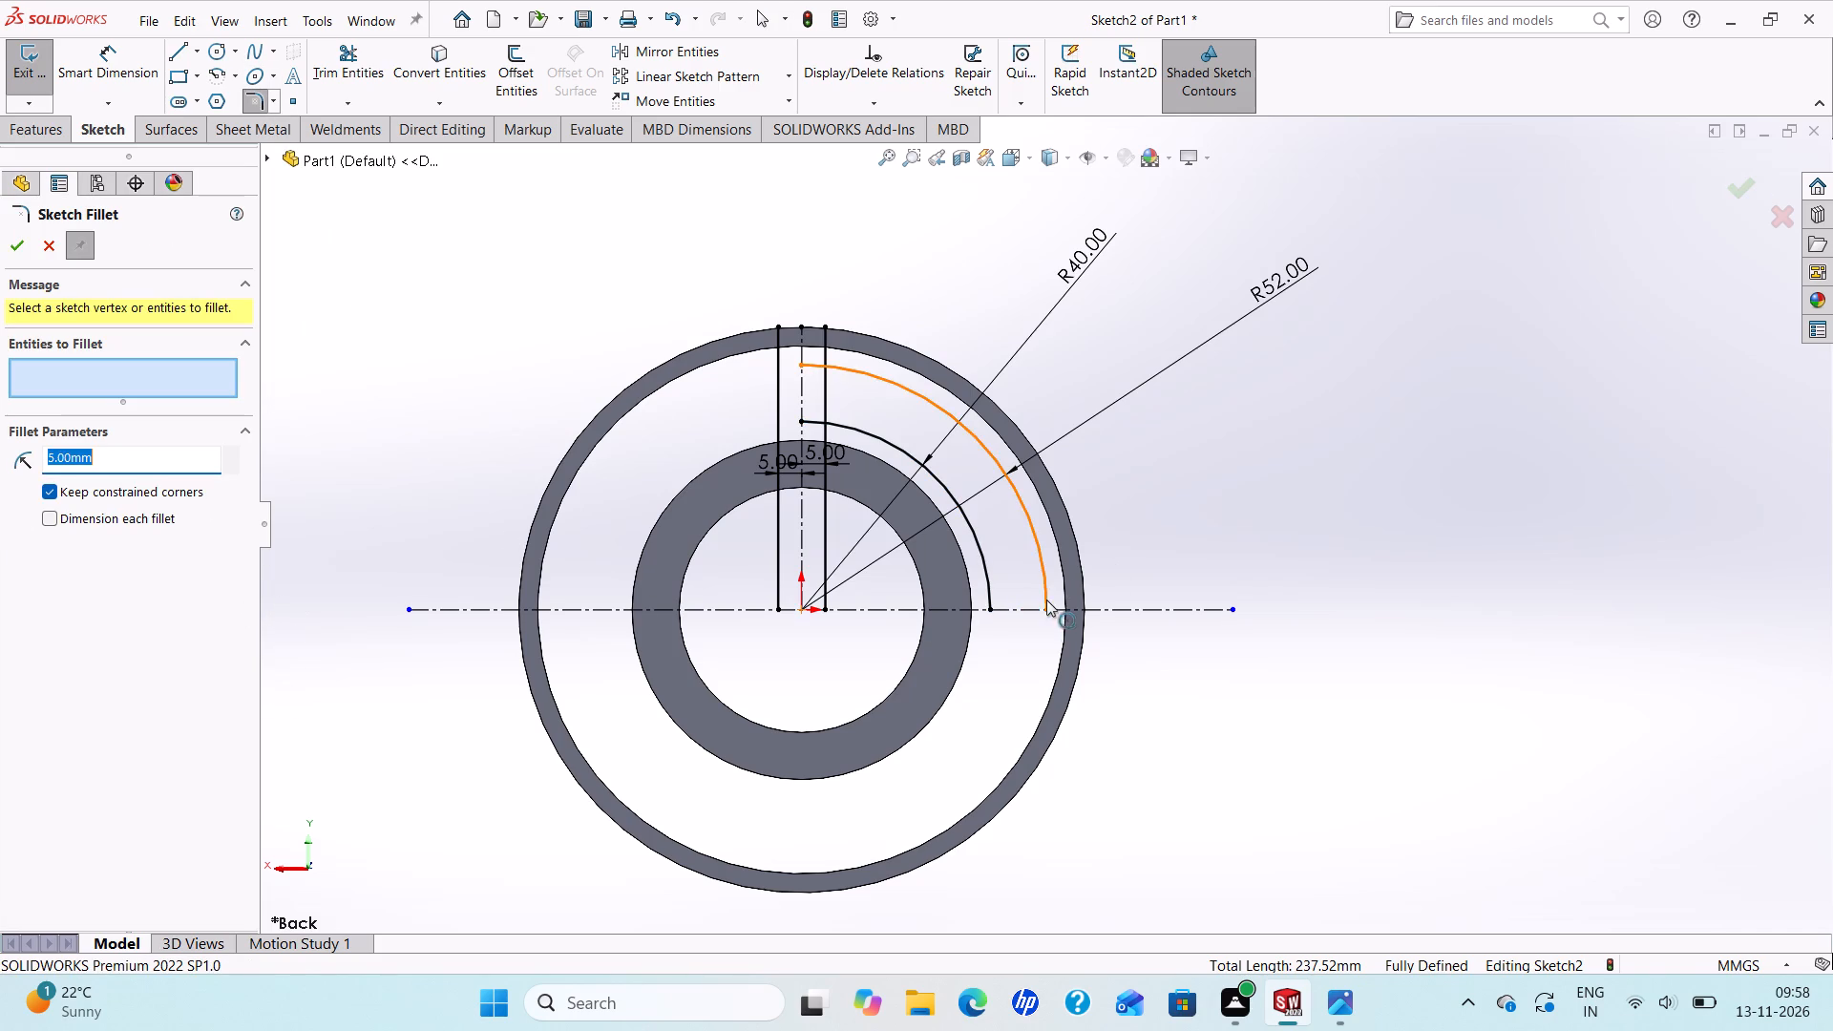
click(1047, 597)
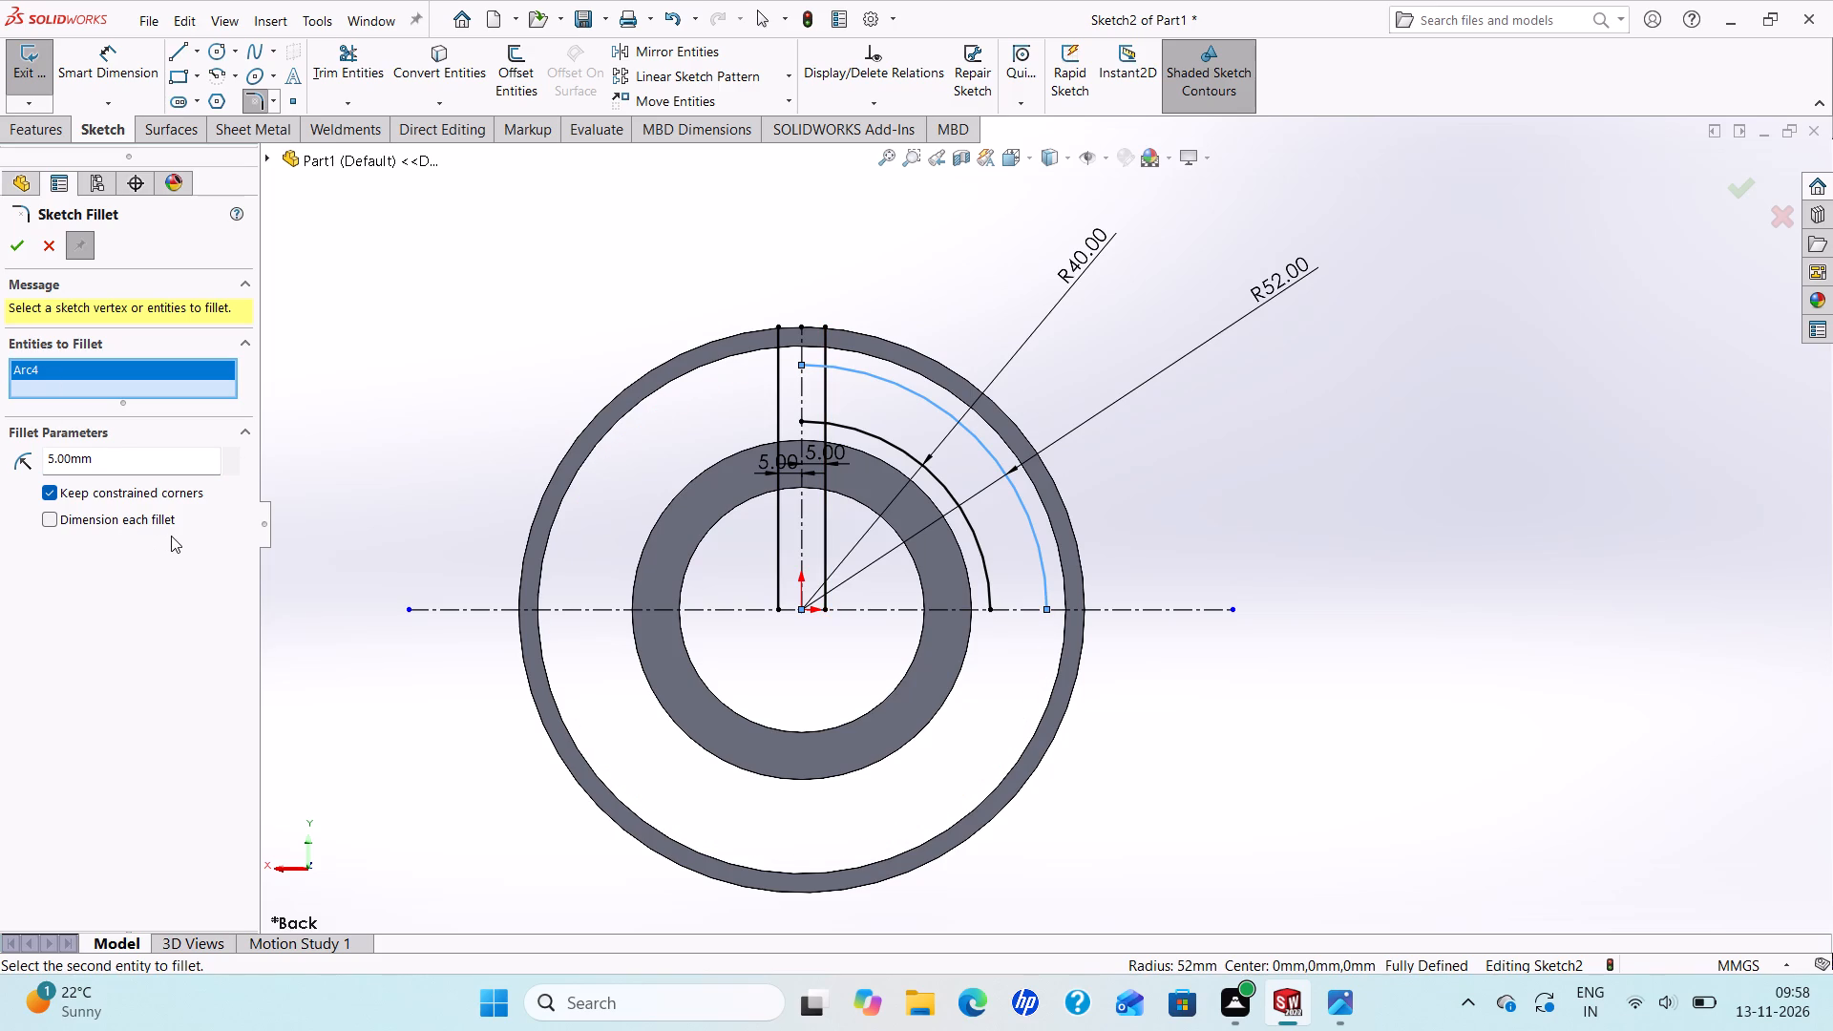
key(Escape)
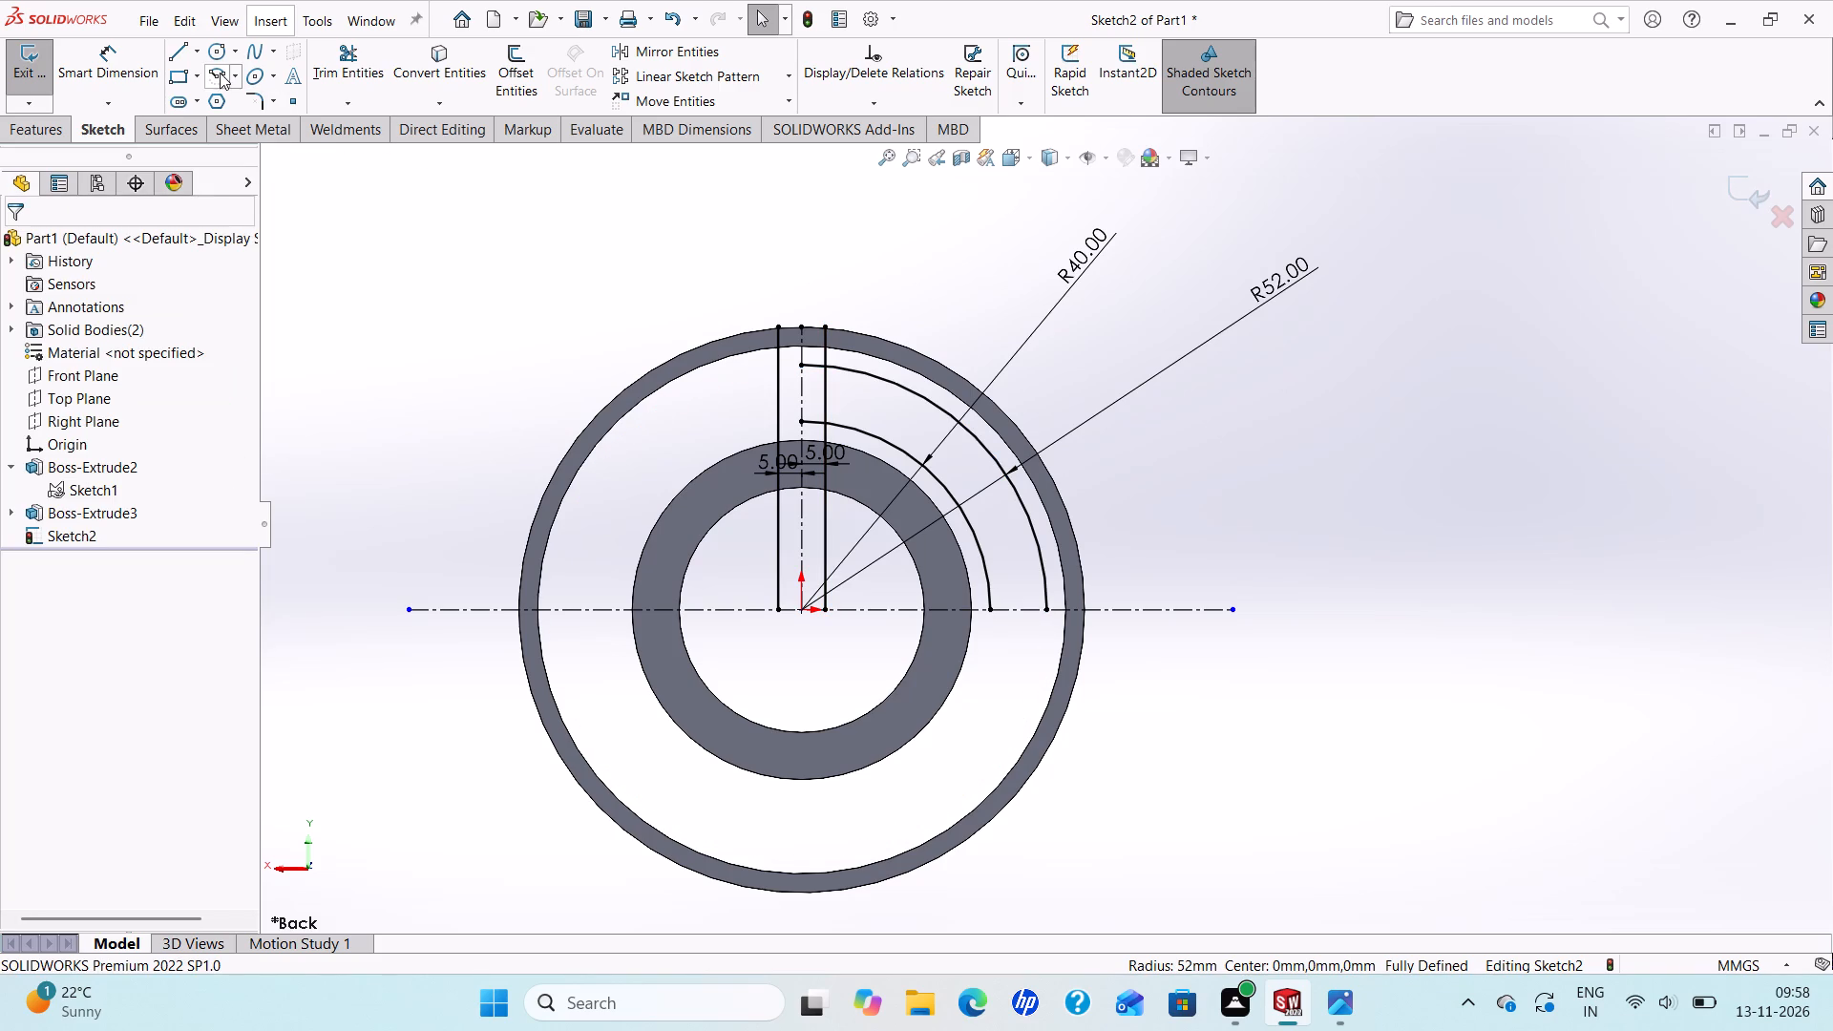
Close the slot's lower end with a tangent arc of about 6 mm radius between the R40 and R52 arc endpoints.
click(216, 74)
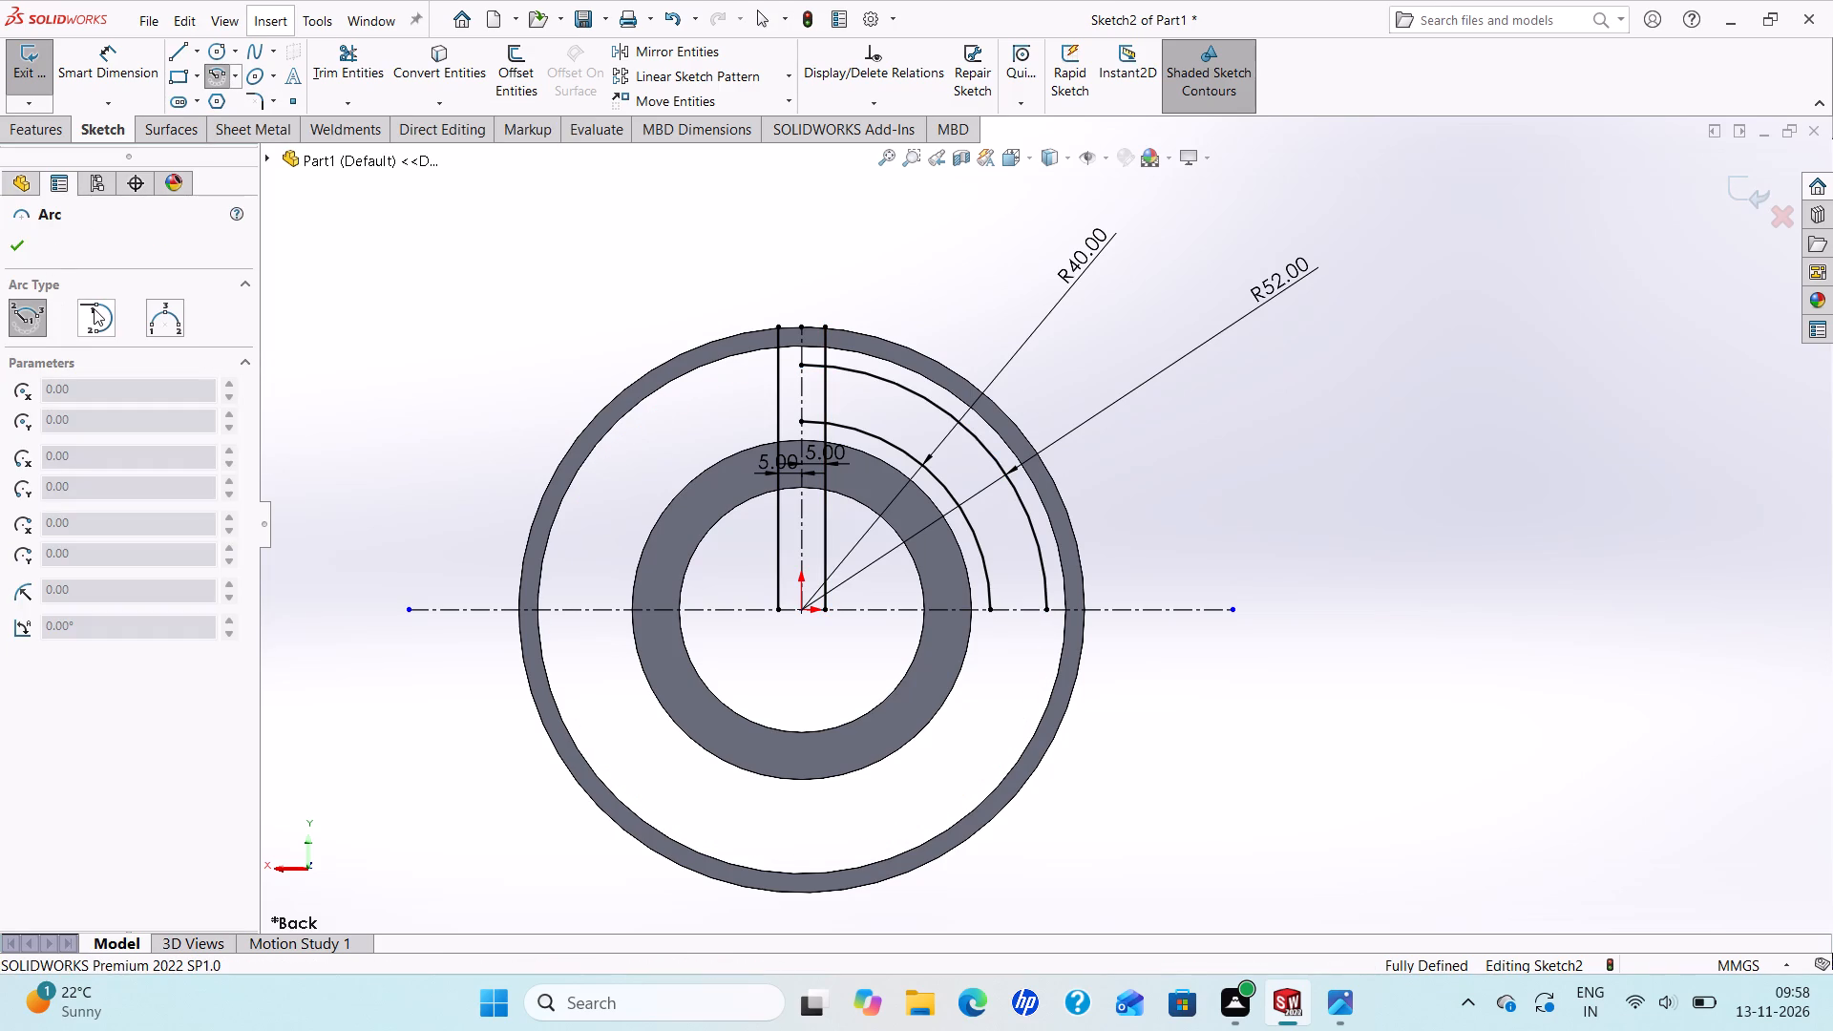
click(96, 308)
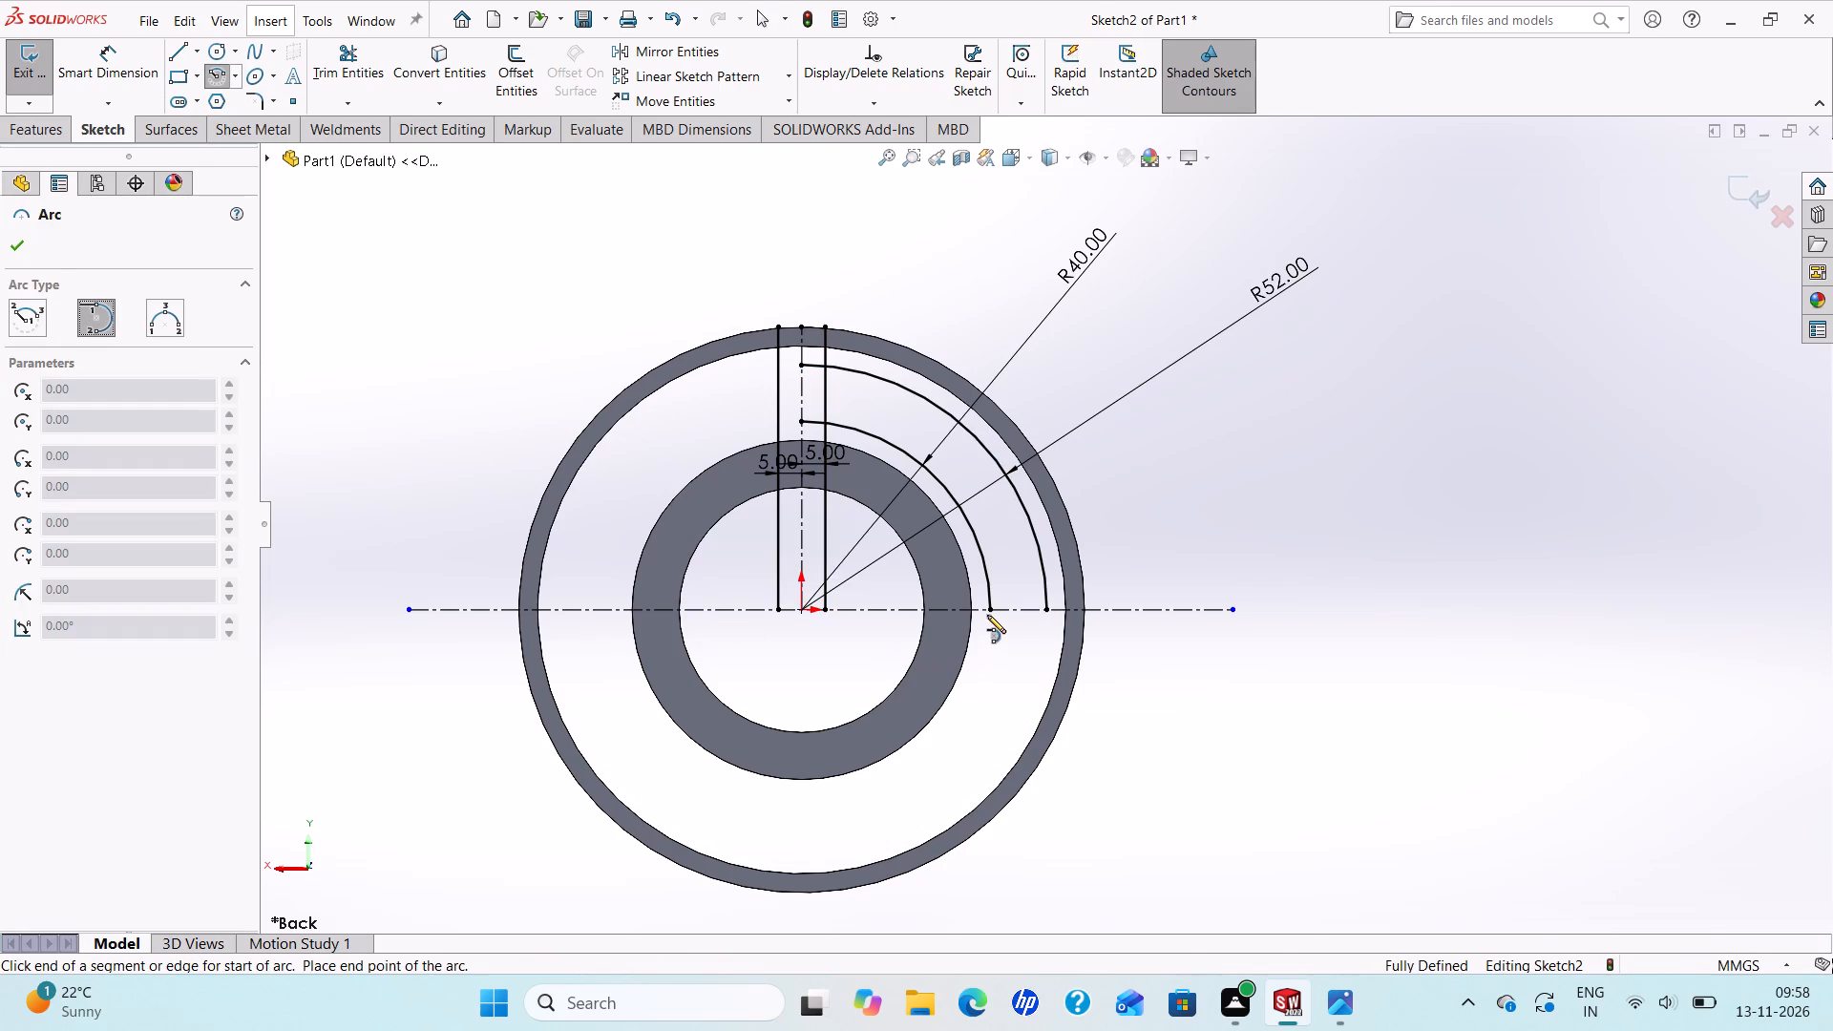
click(991, 610)
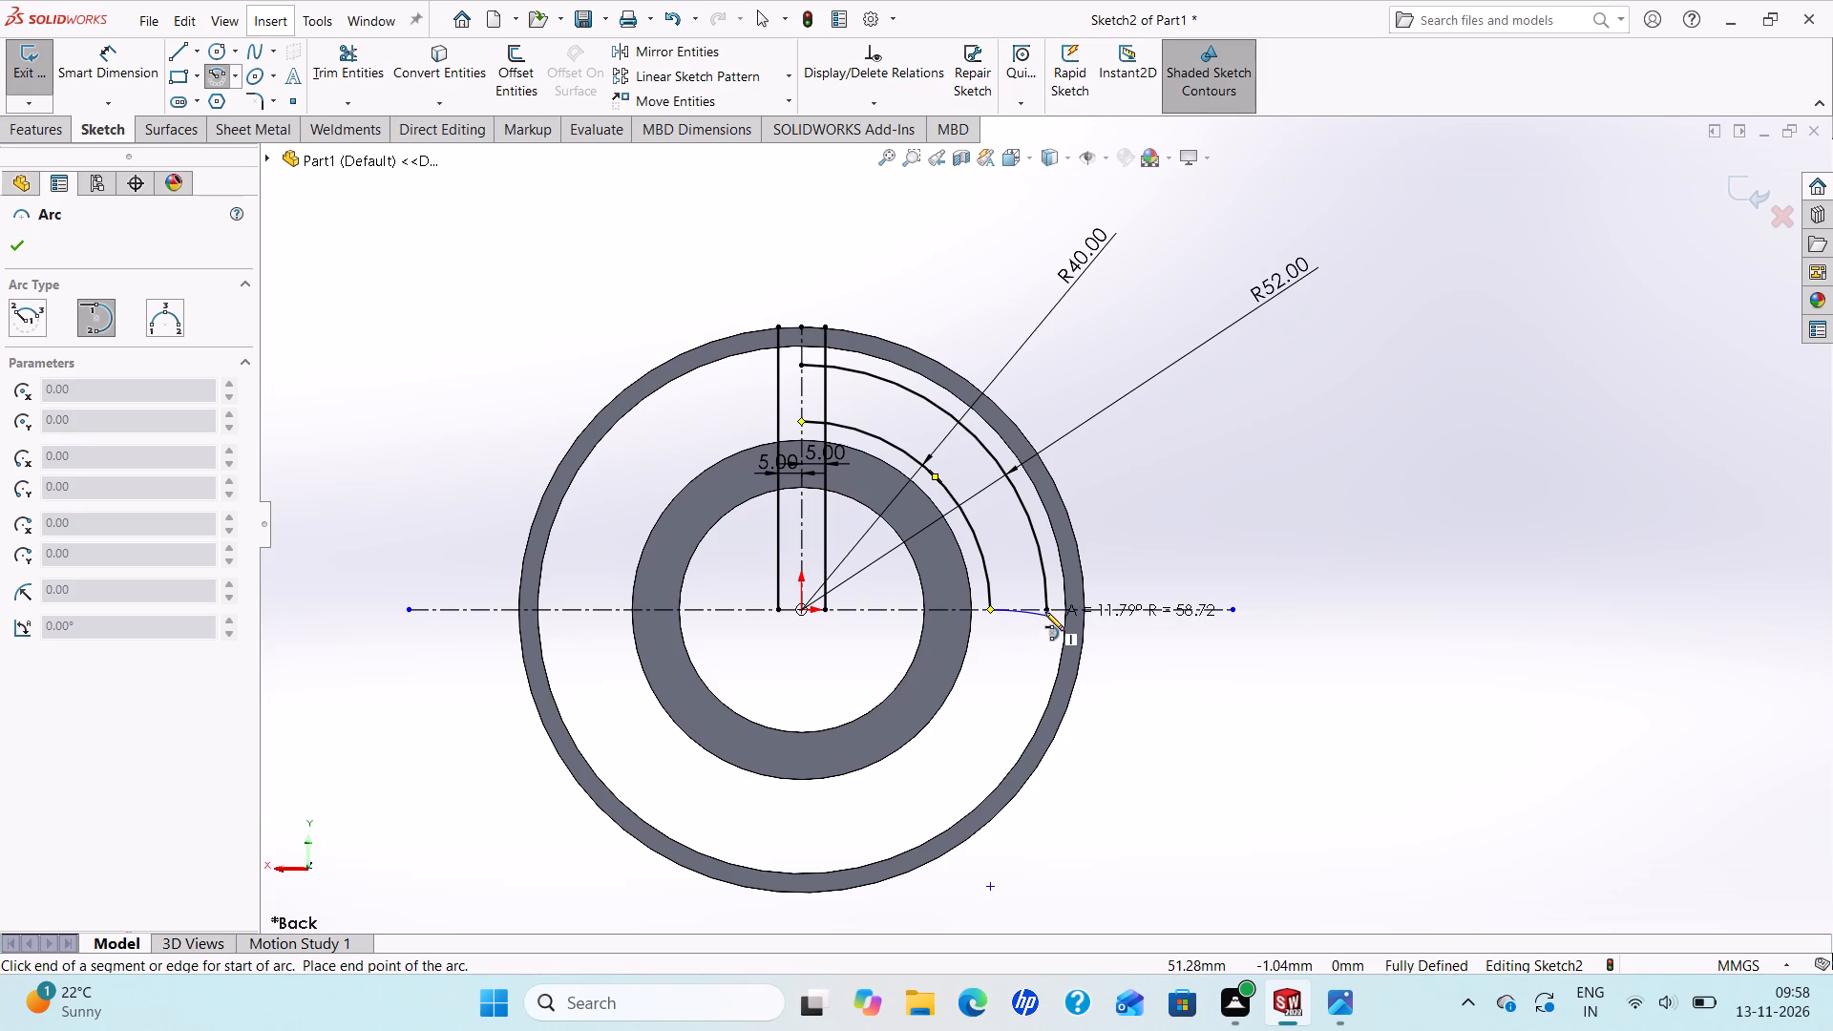
click(1045, 612)
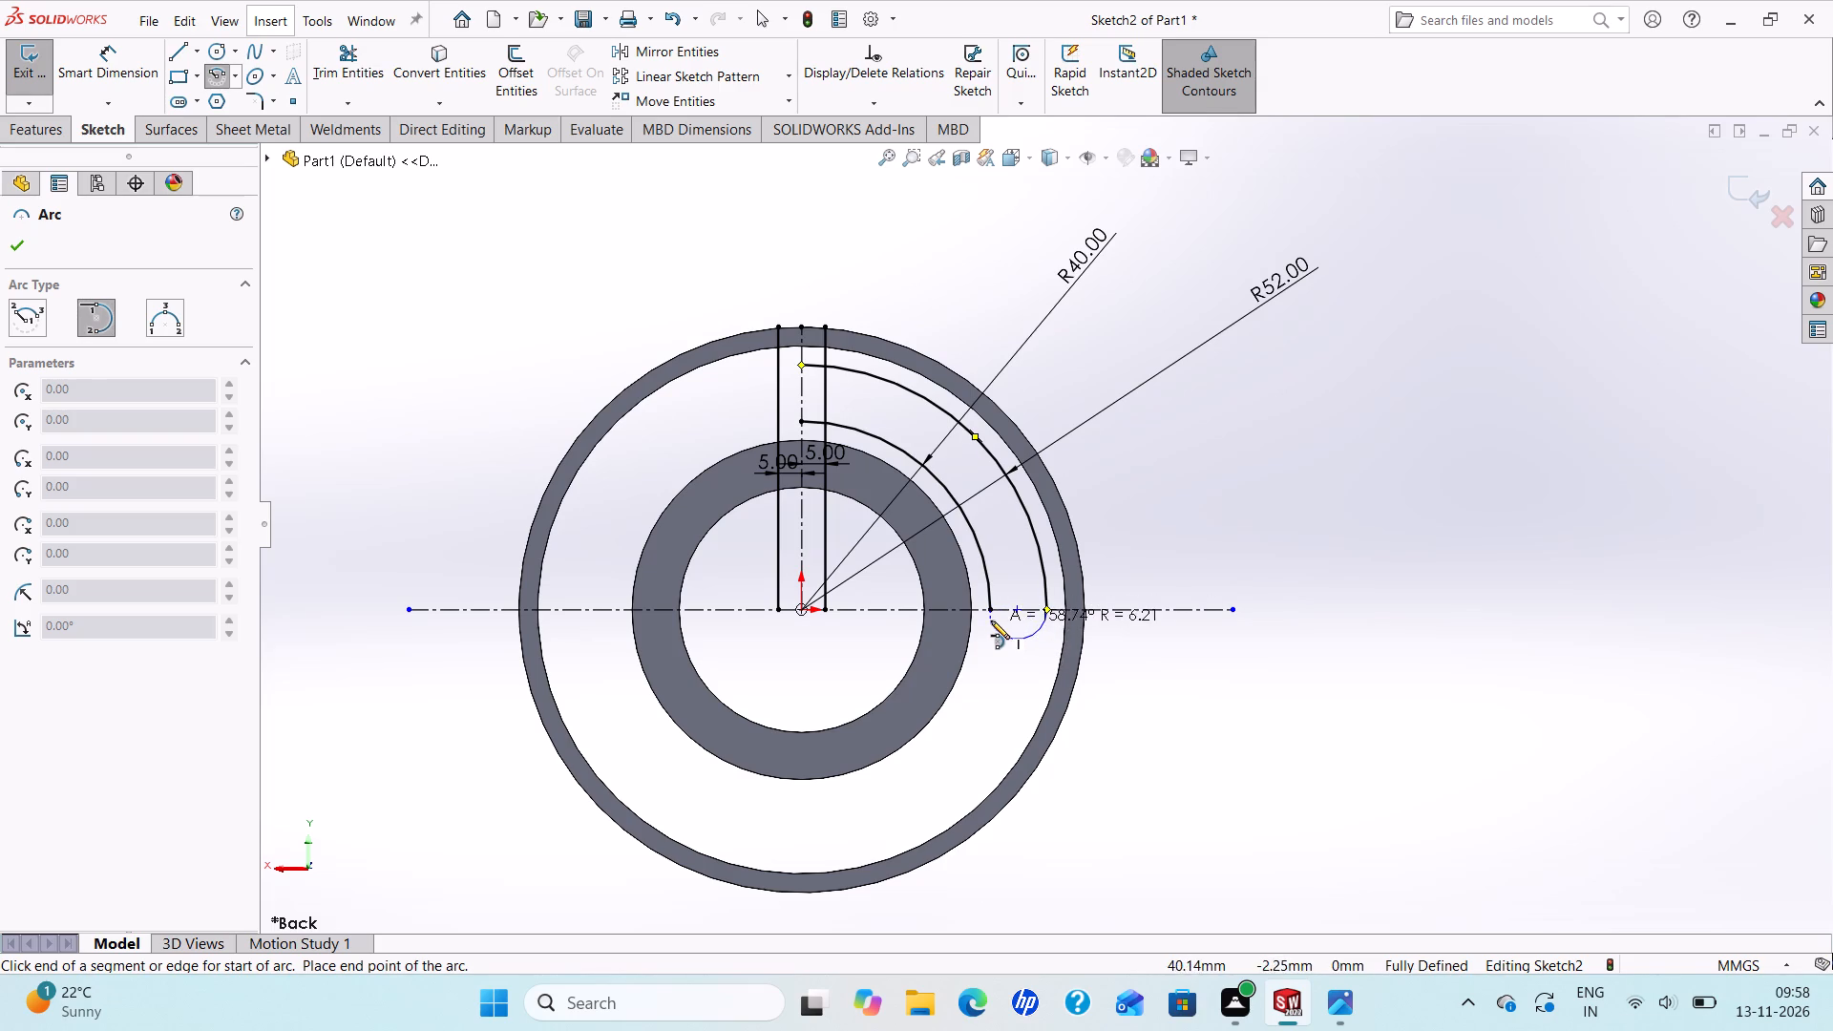
click(988, 612)
right_click(988, 612)
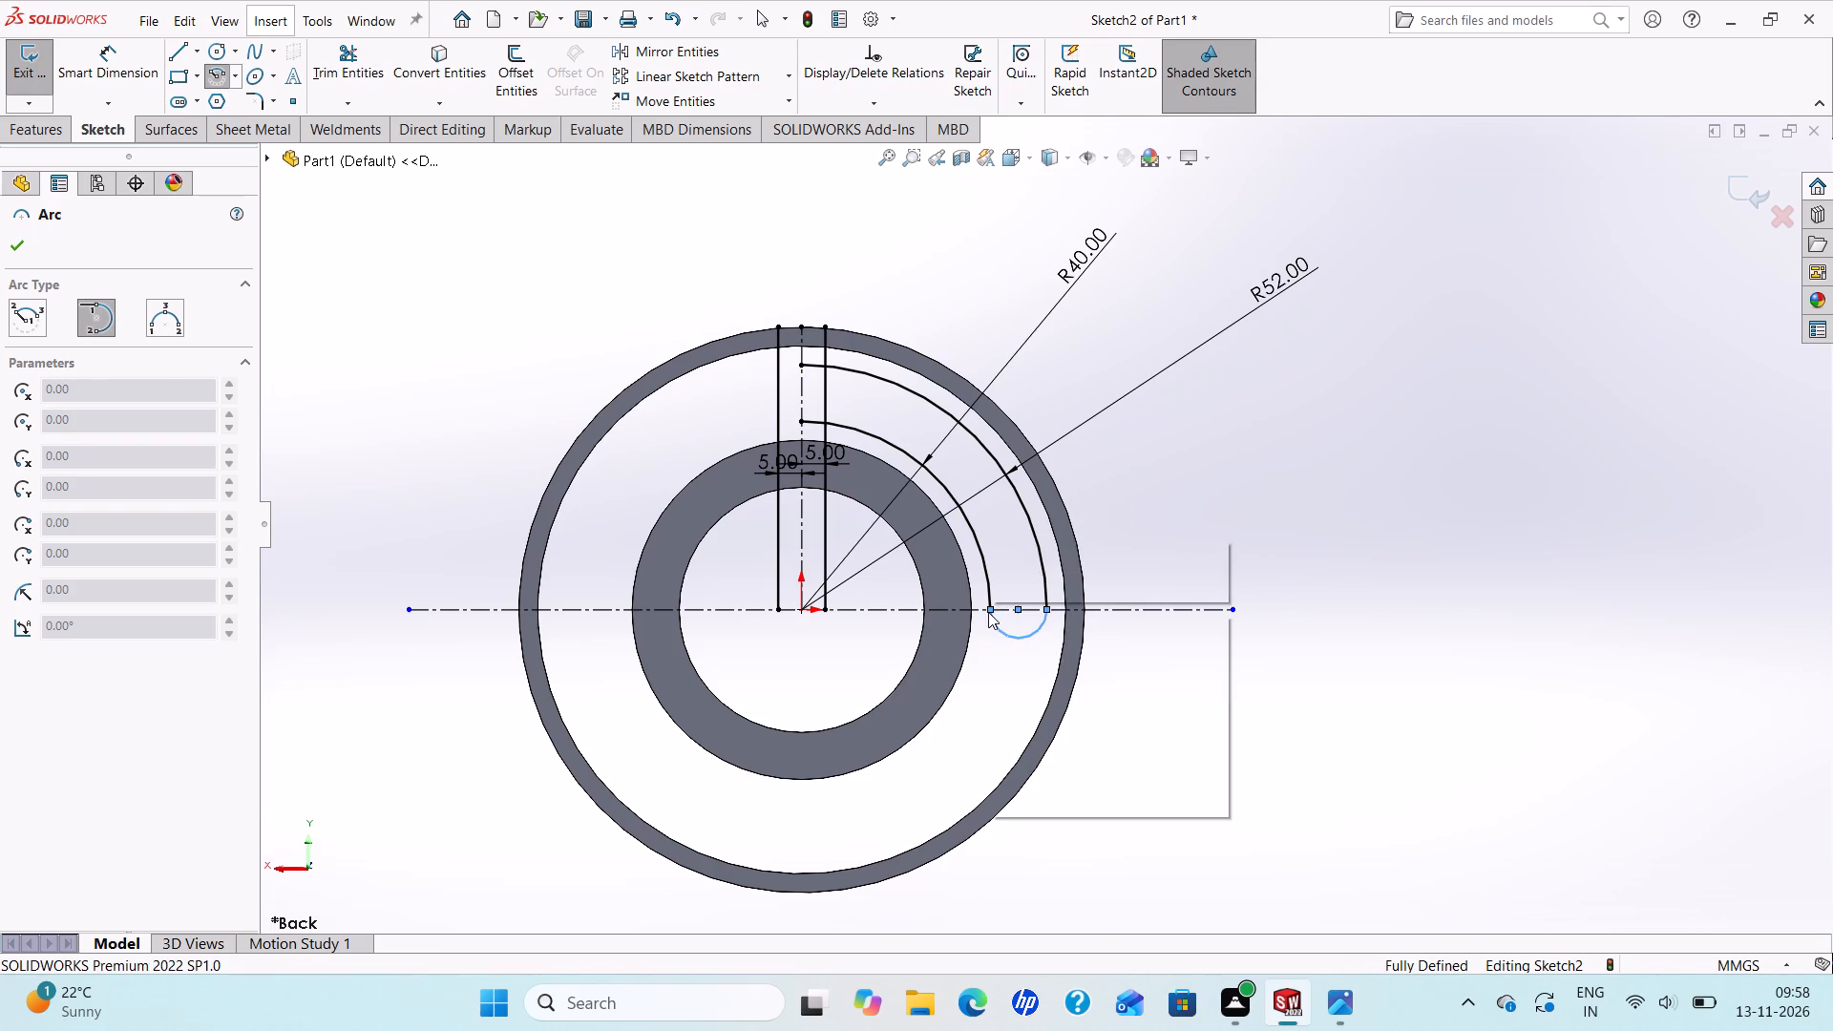
click(1010, 623)
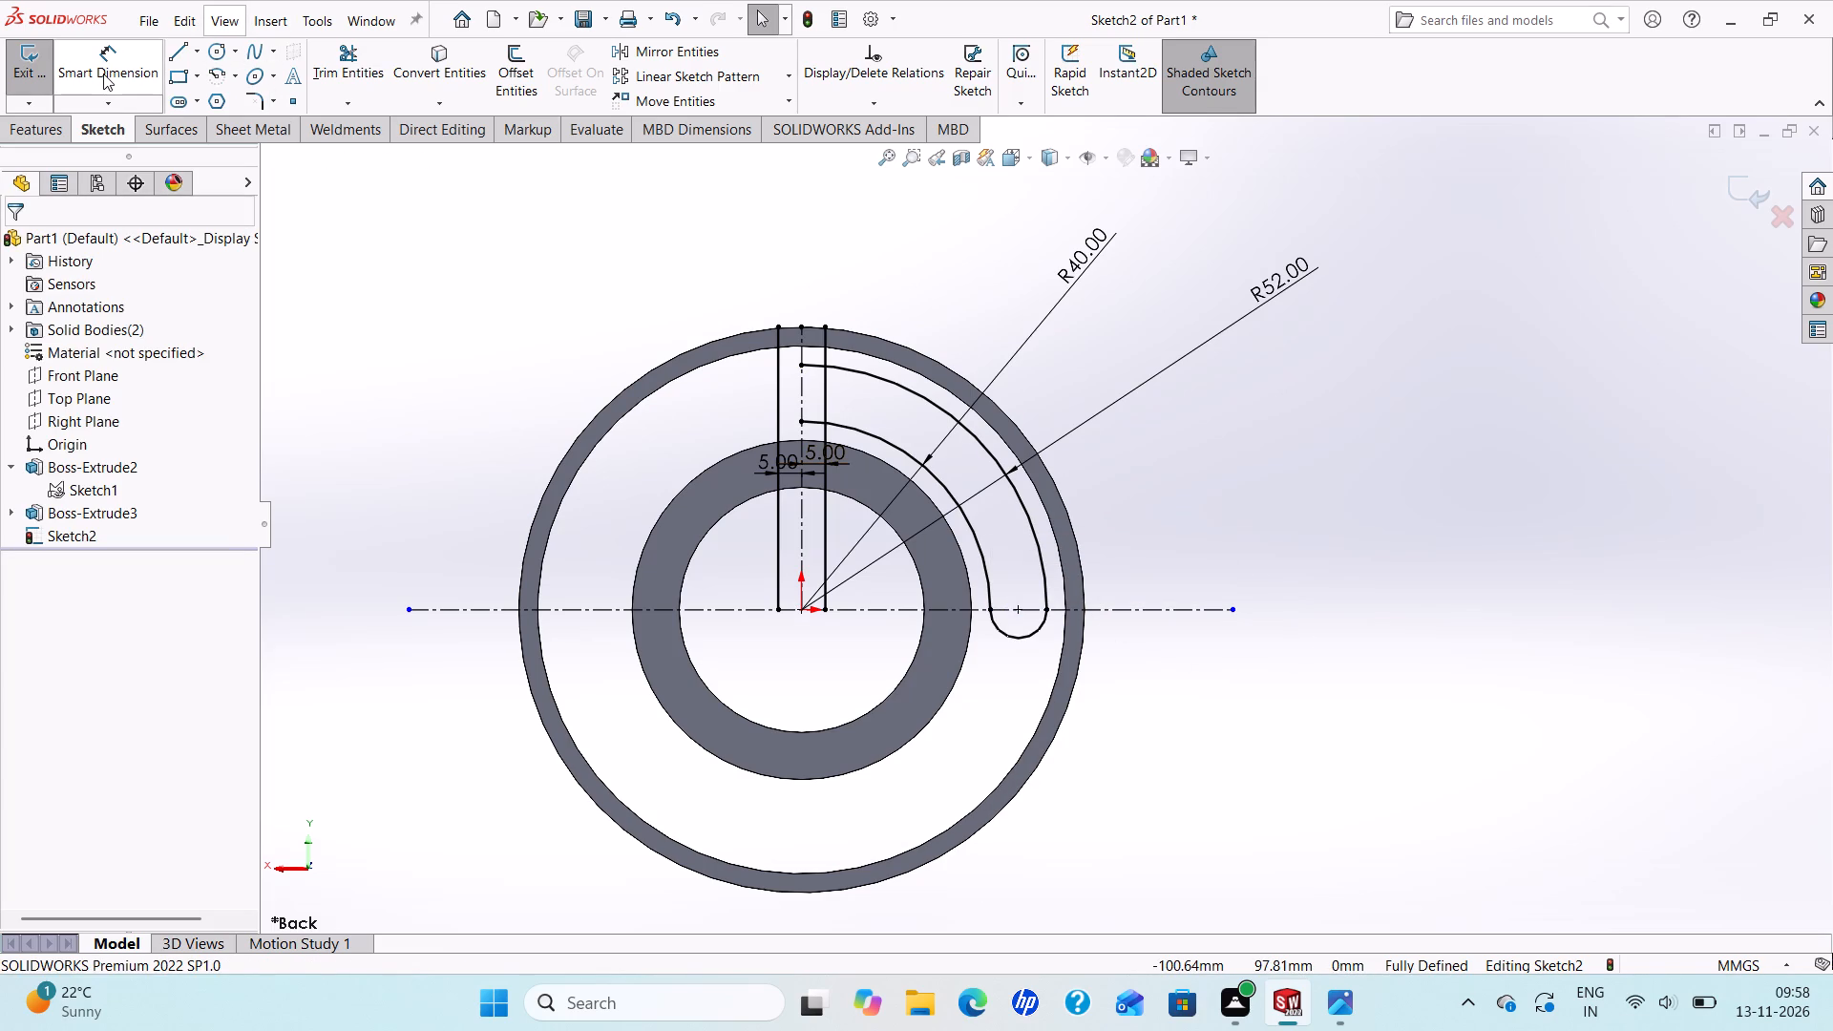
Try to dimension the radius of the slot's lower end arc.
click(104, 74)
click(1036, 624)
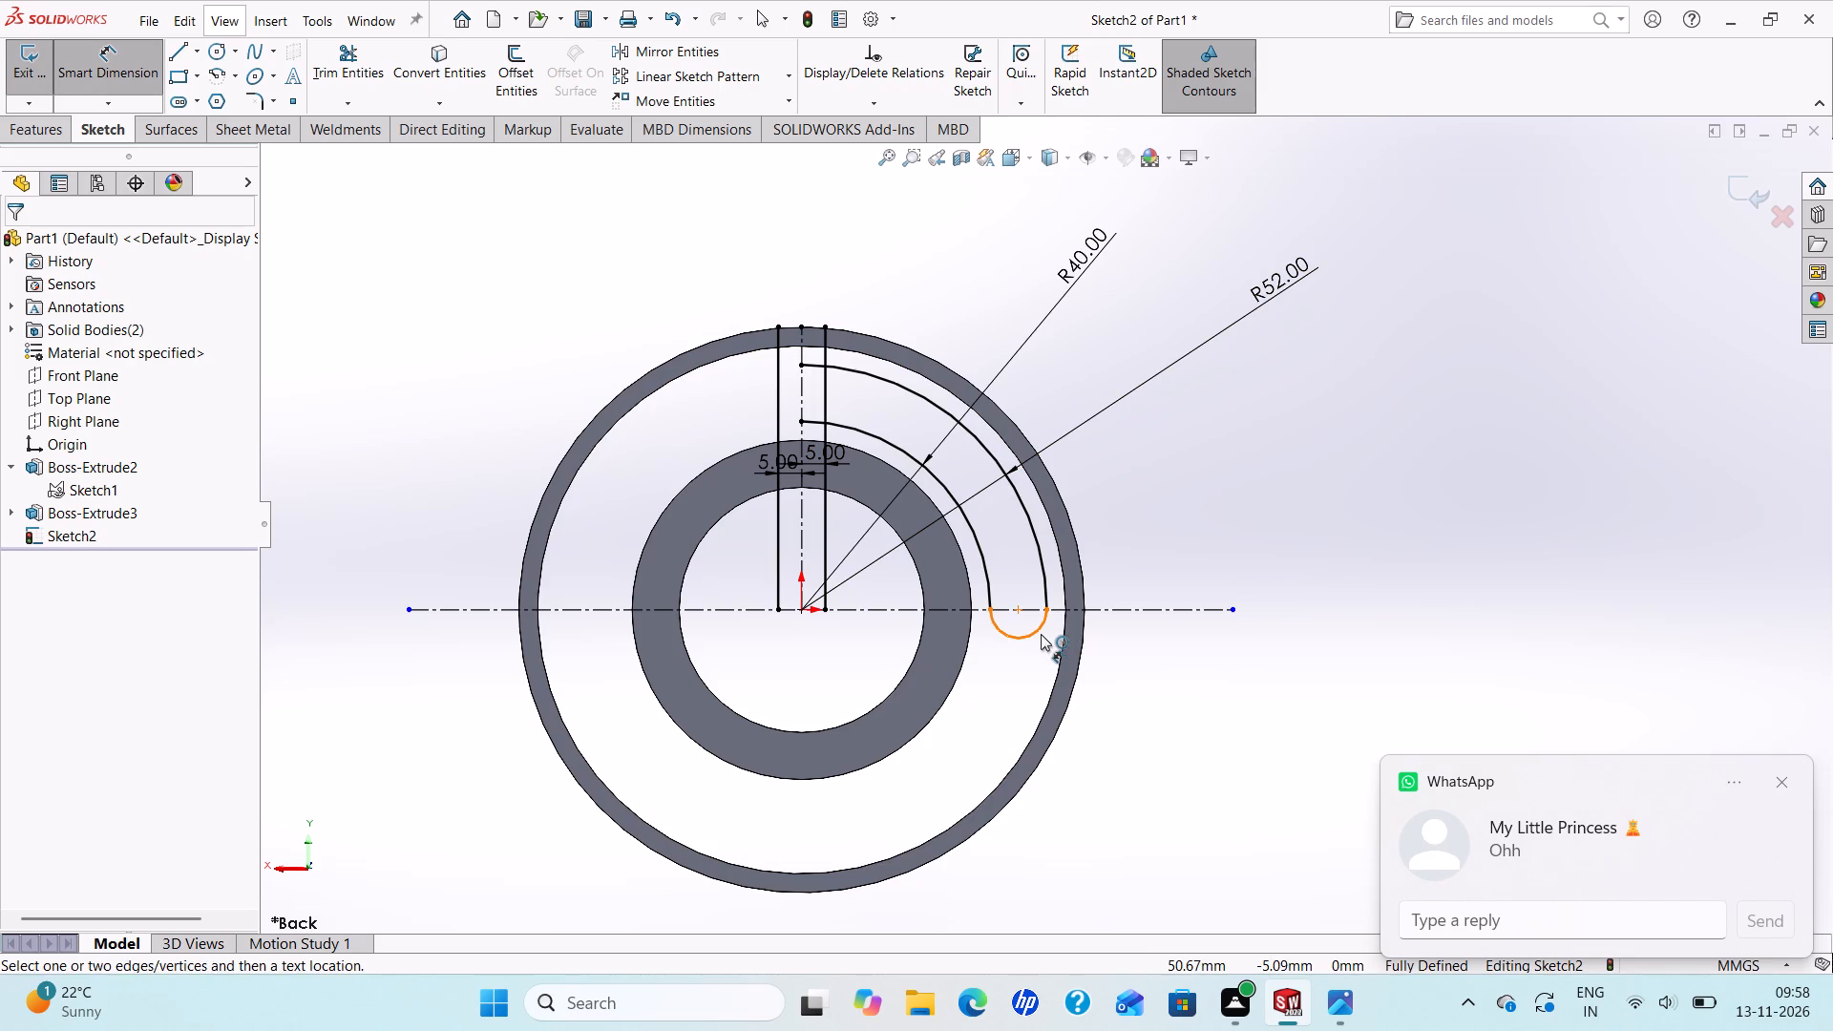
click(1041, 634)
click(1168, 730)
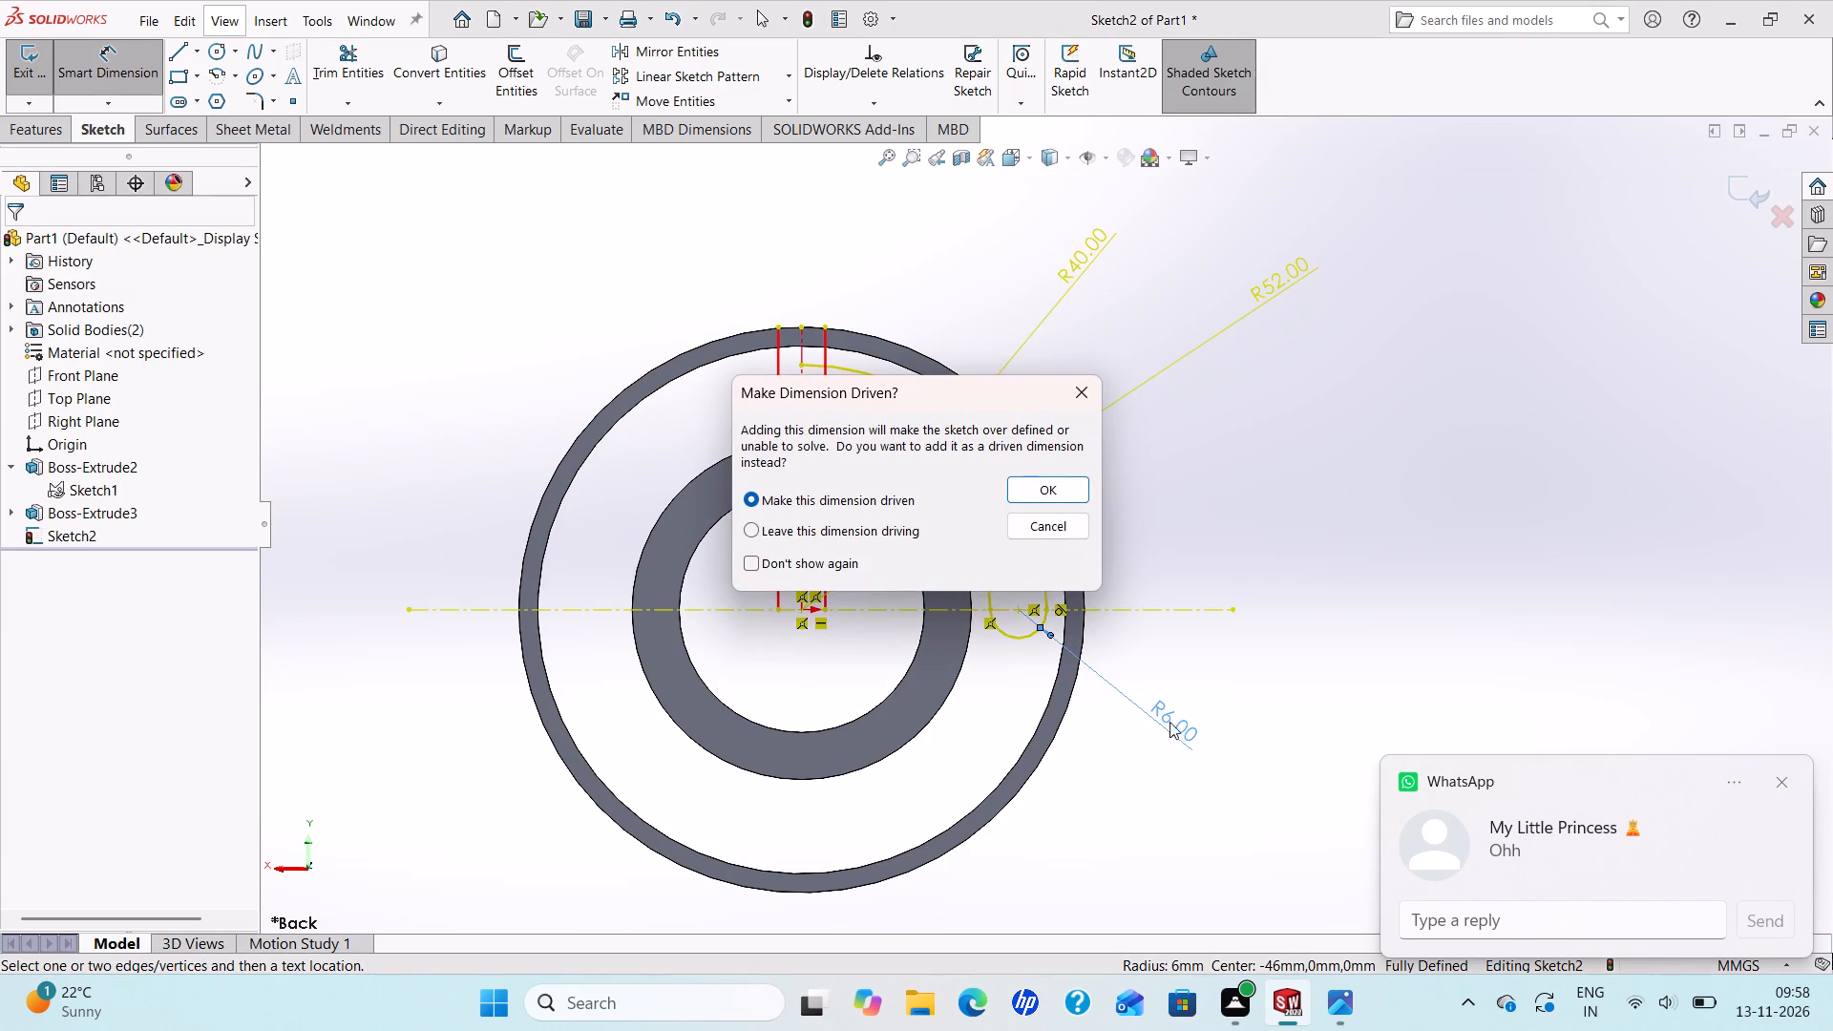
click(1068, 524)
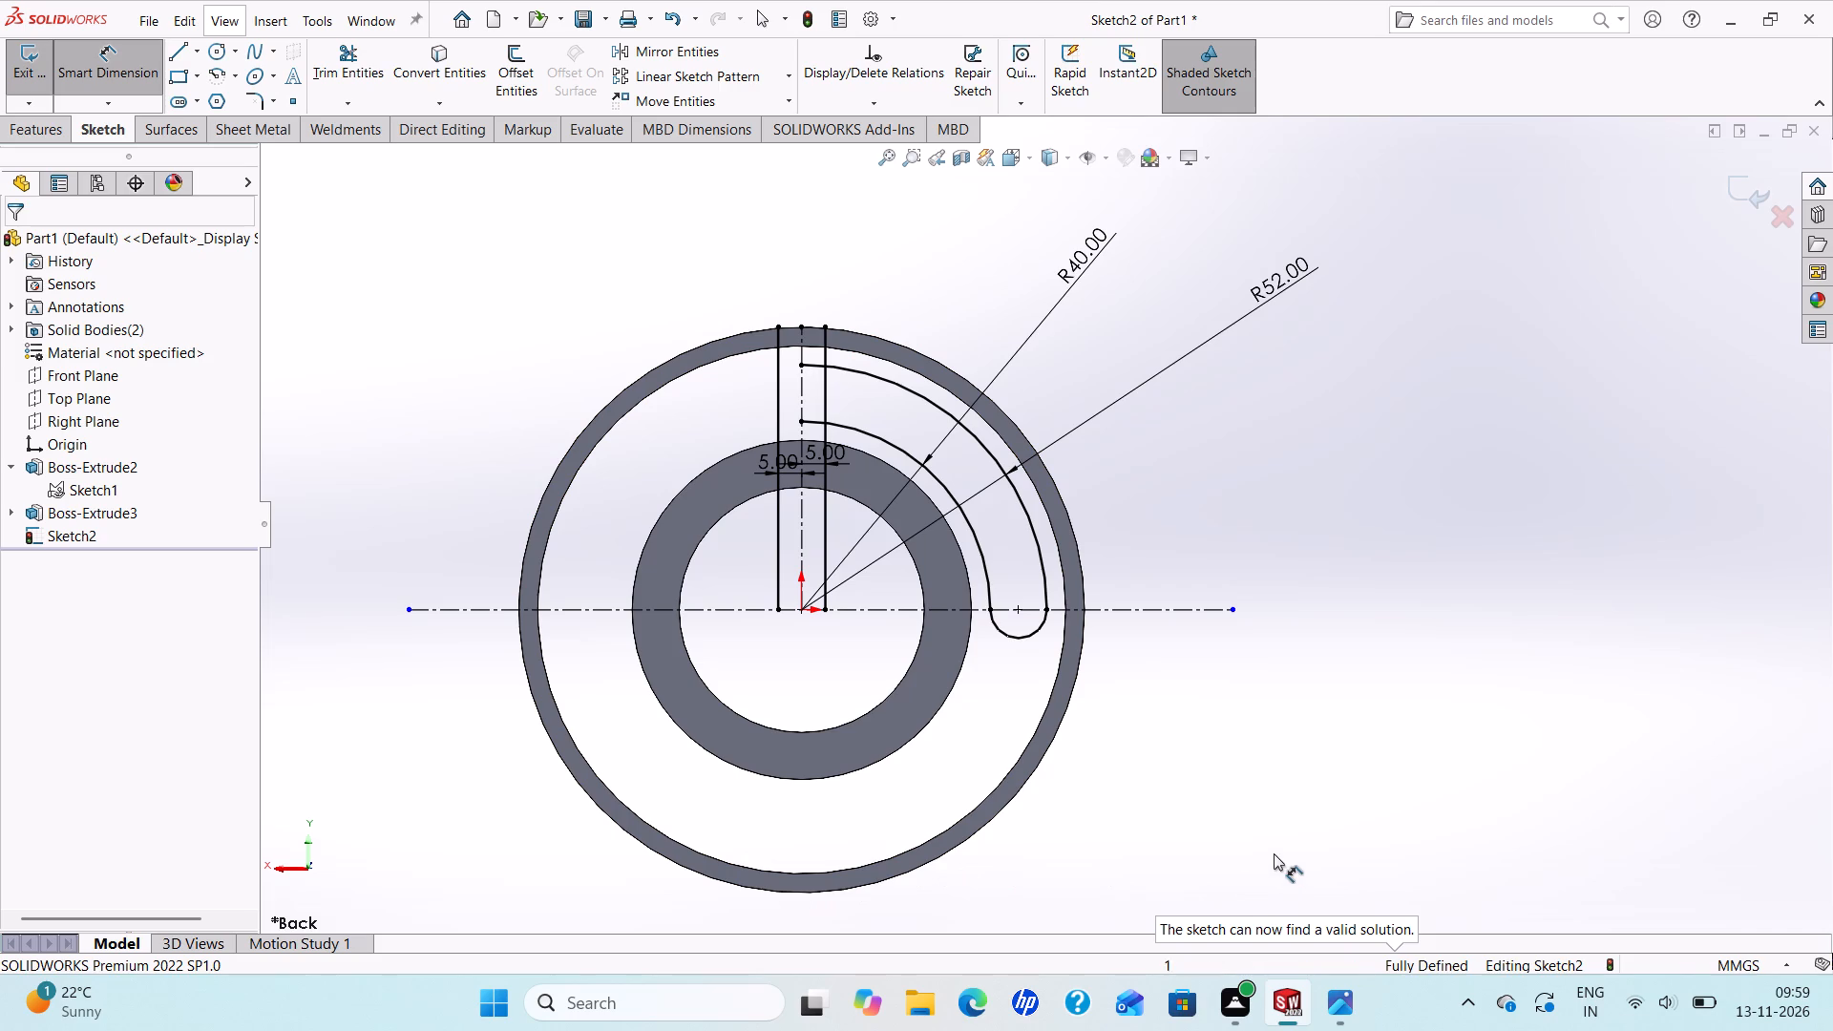
Check the reference drawing and mirror the R40, R52 and slot end arcs about the vertical centerline.
scroll(956, 728, up, 1)
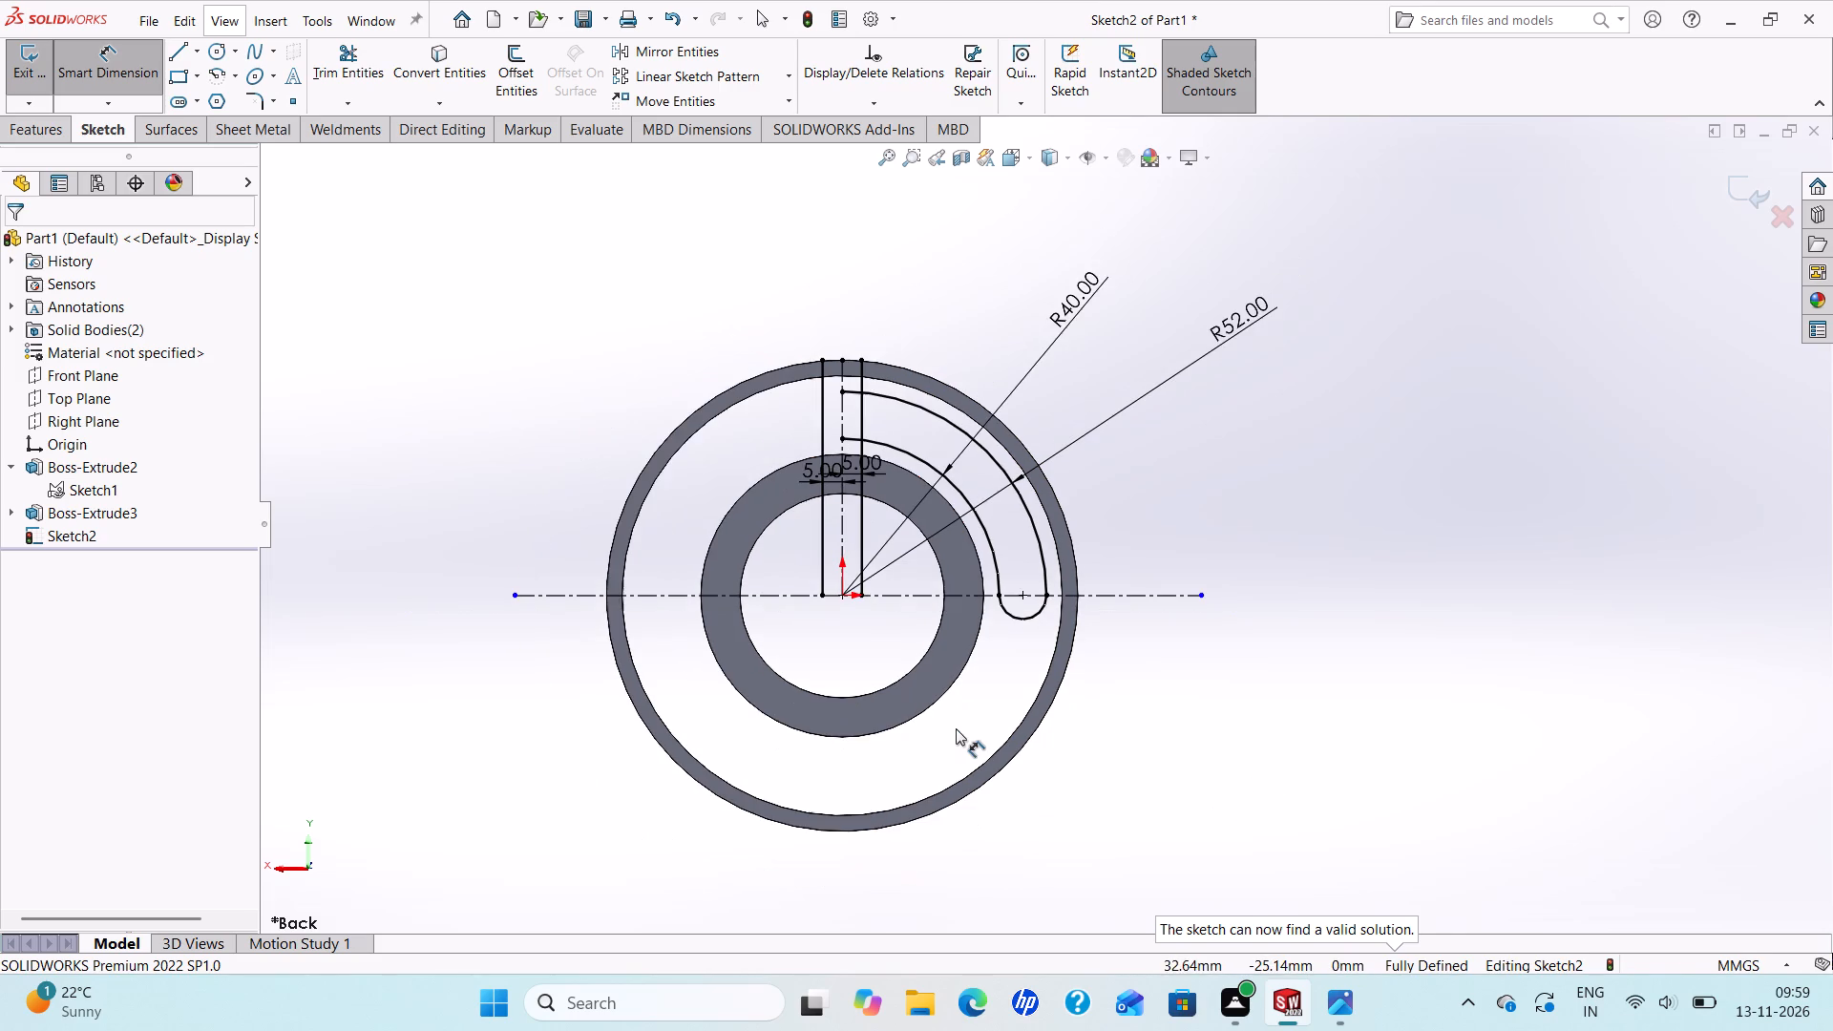
scroll(1001, 724, down, 1)
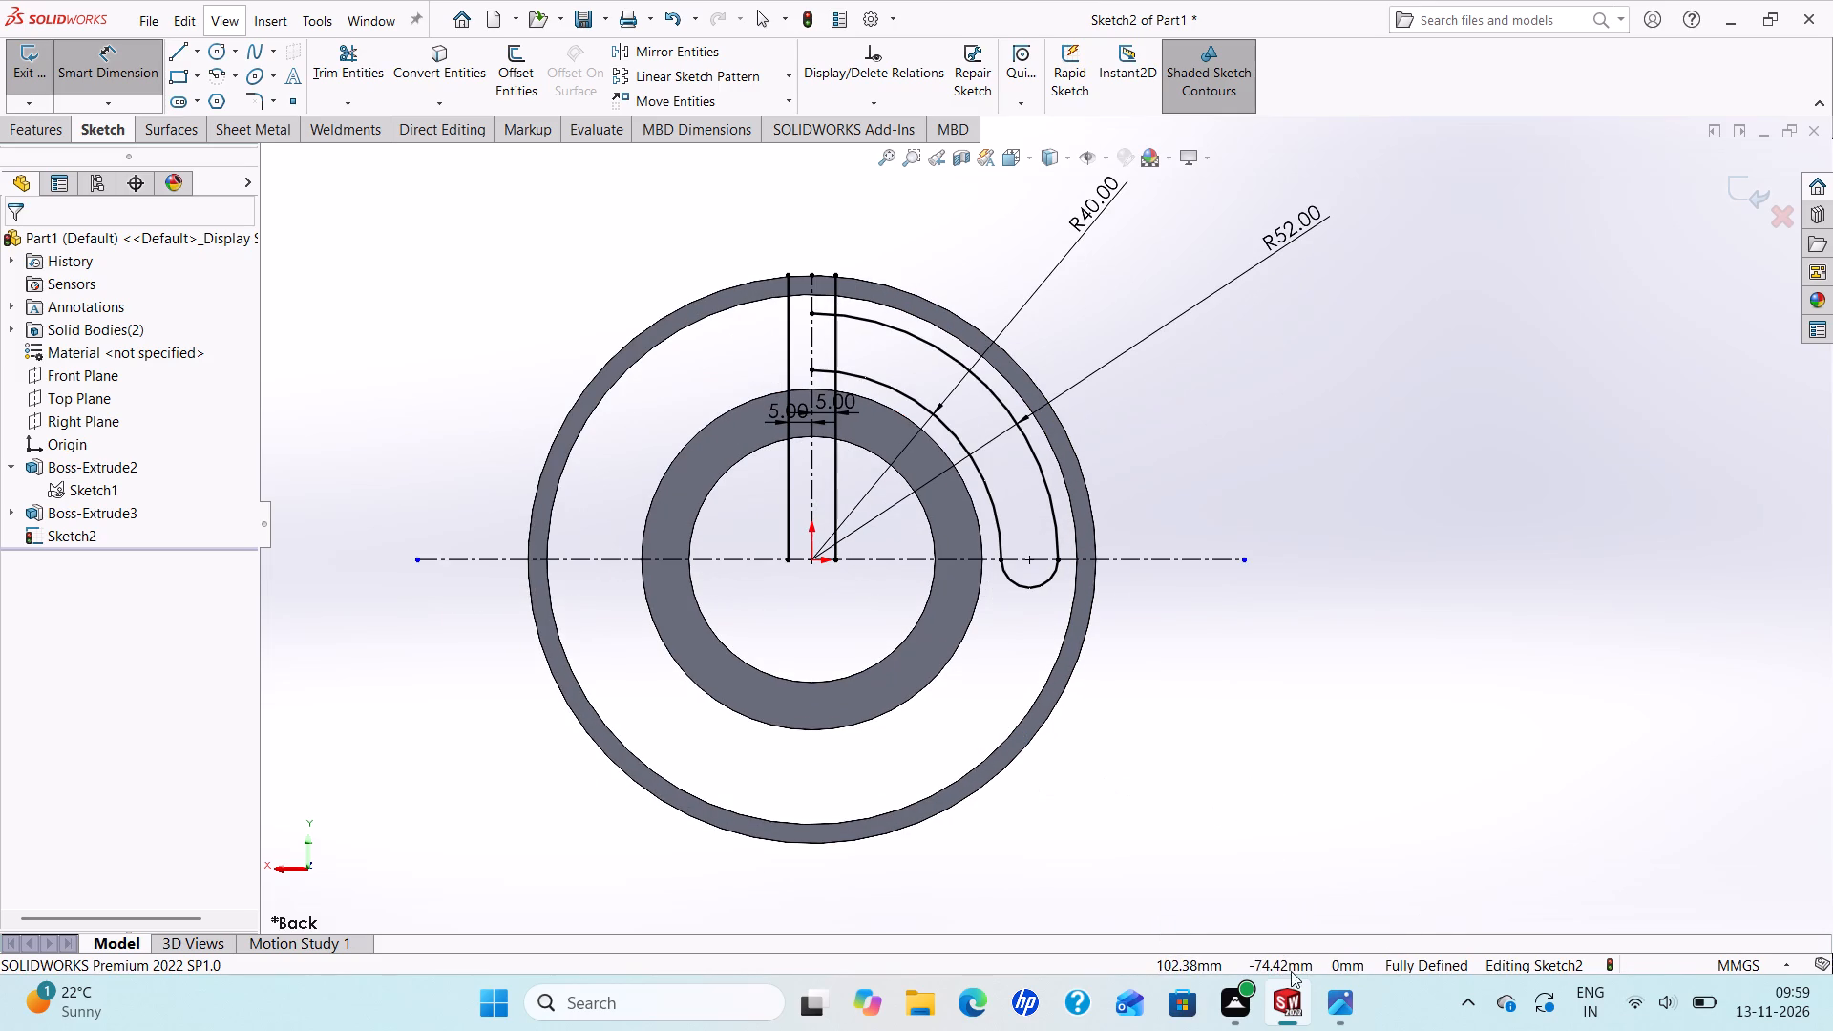
click(1344, 1007)
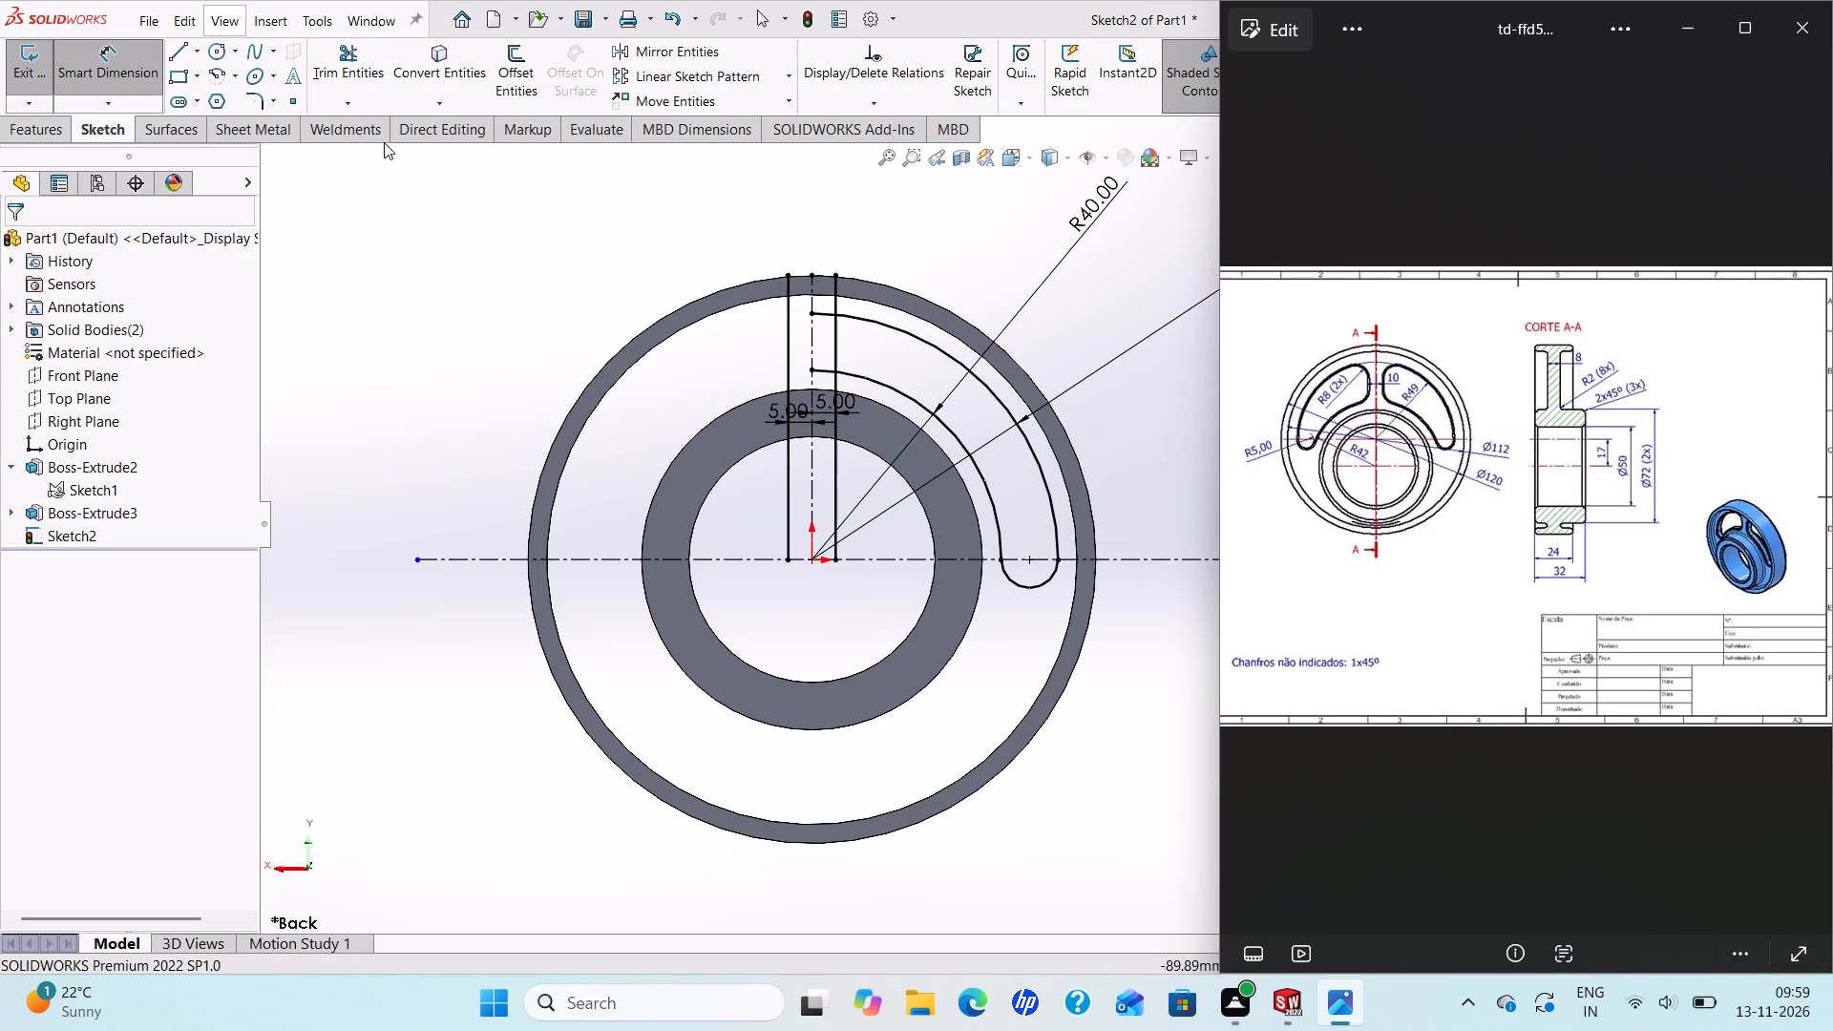
click(650, 53)
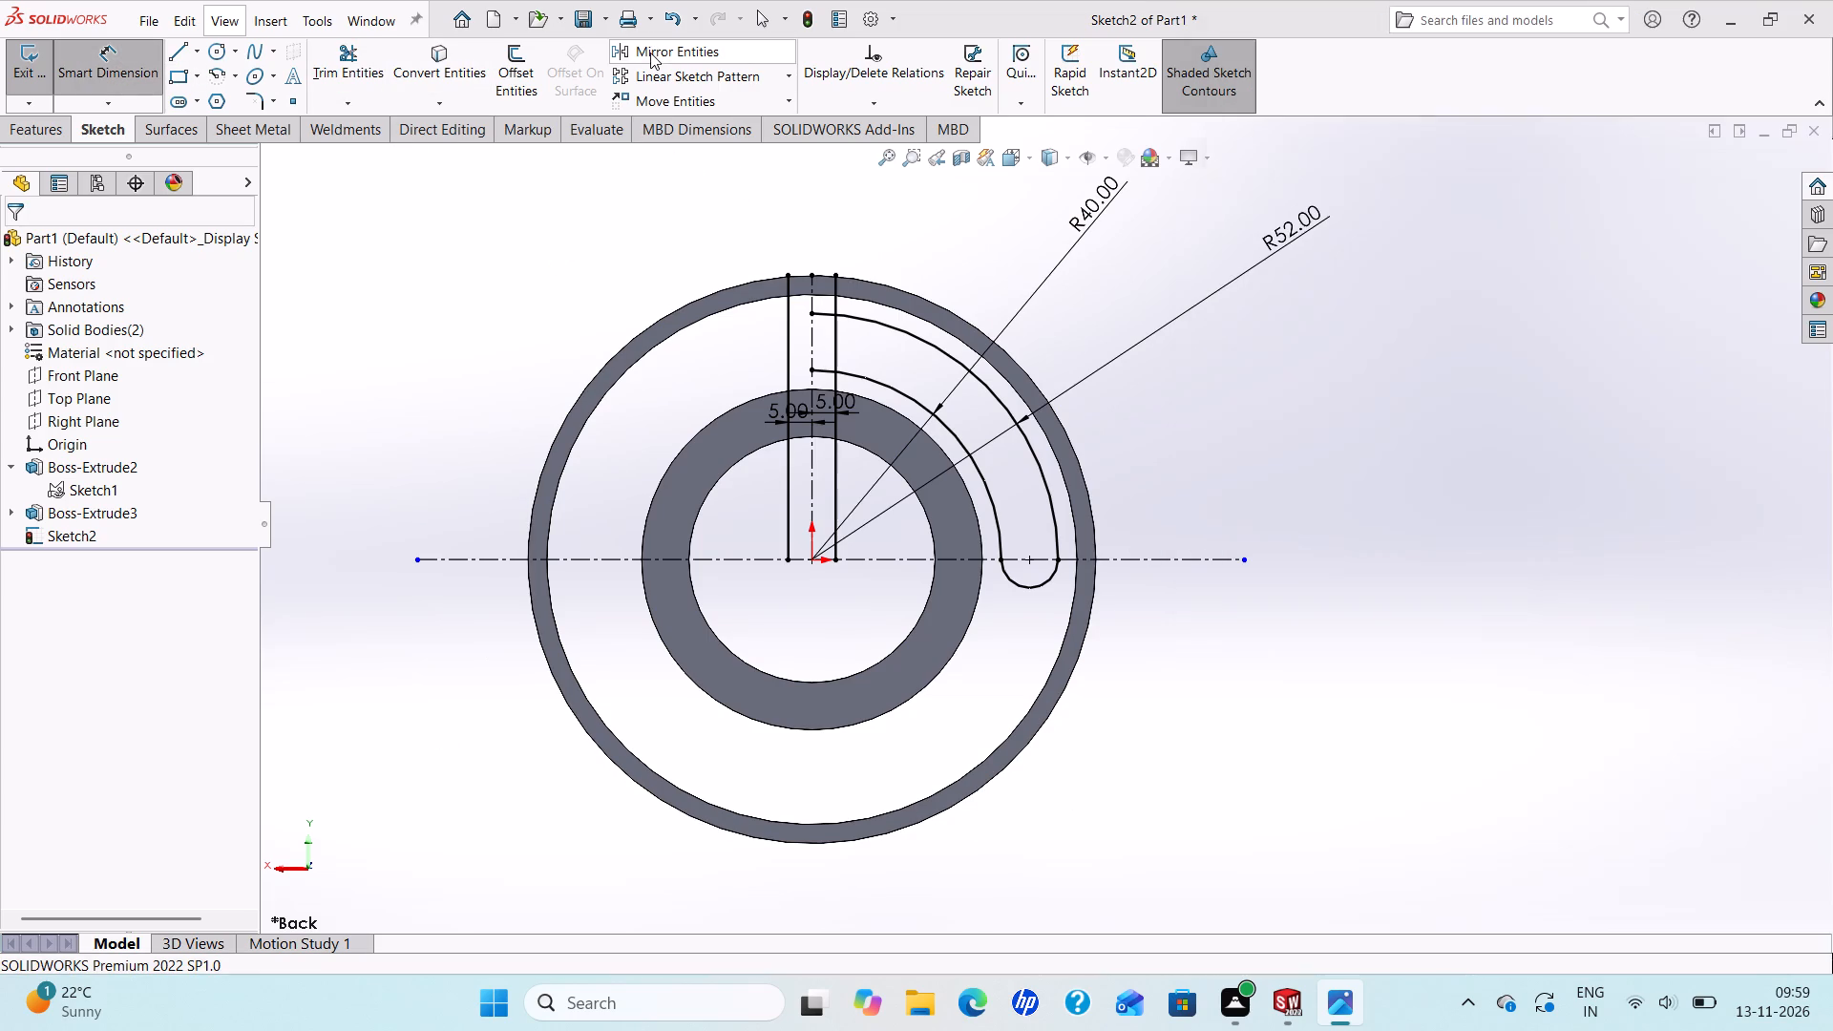
click(876, 383)
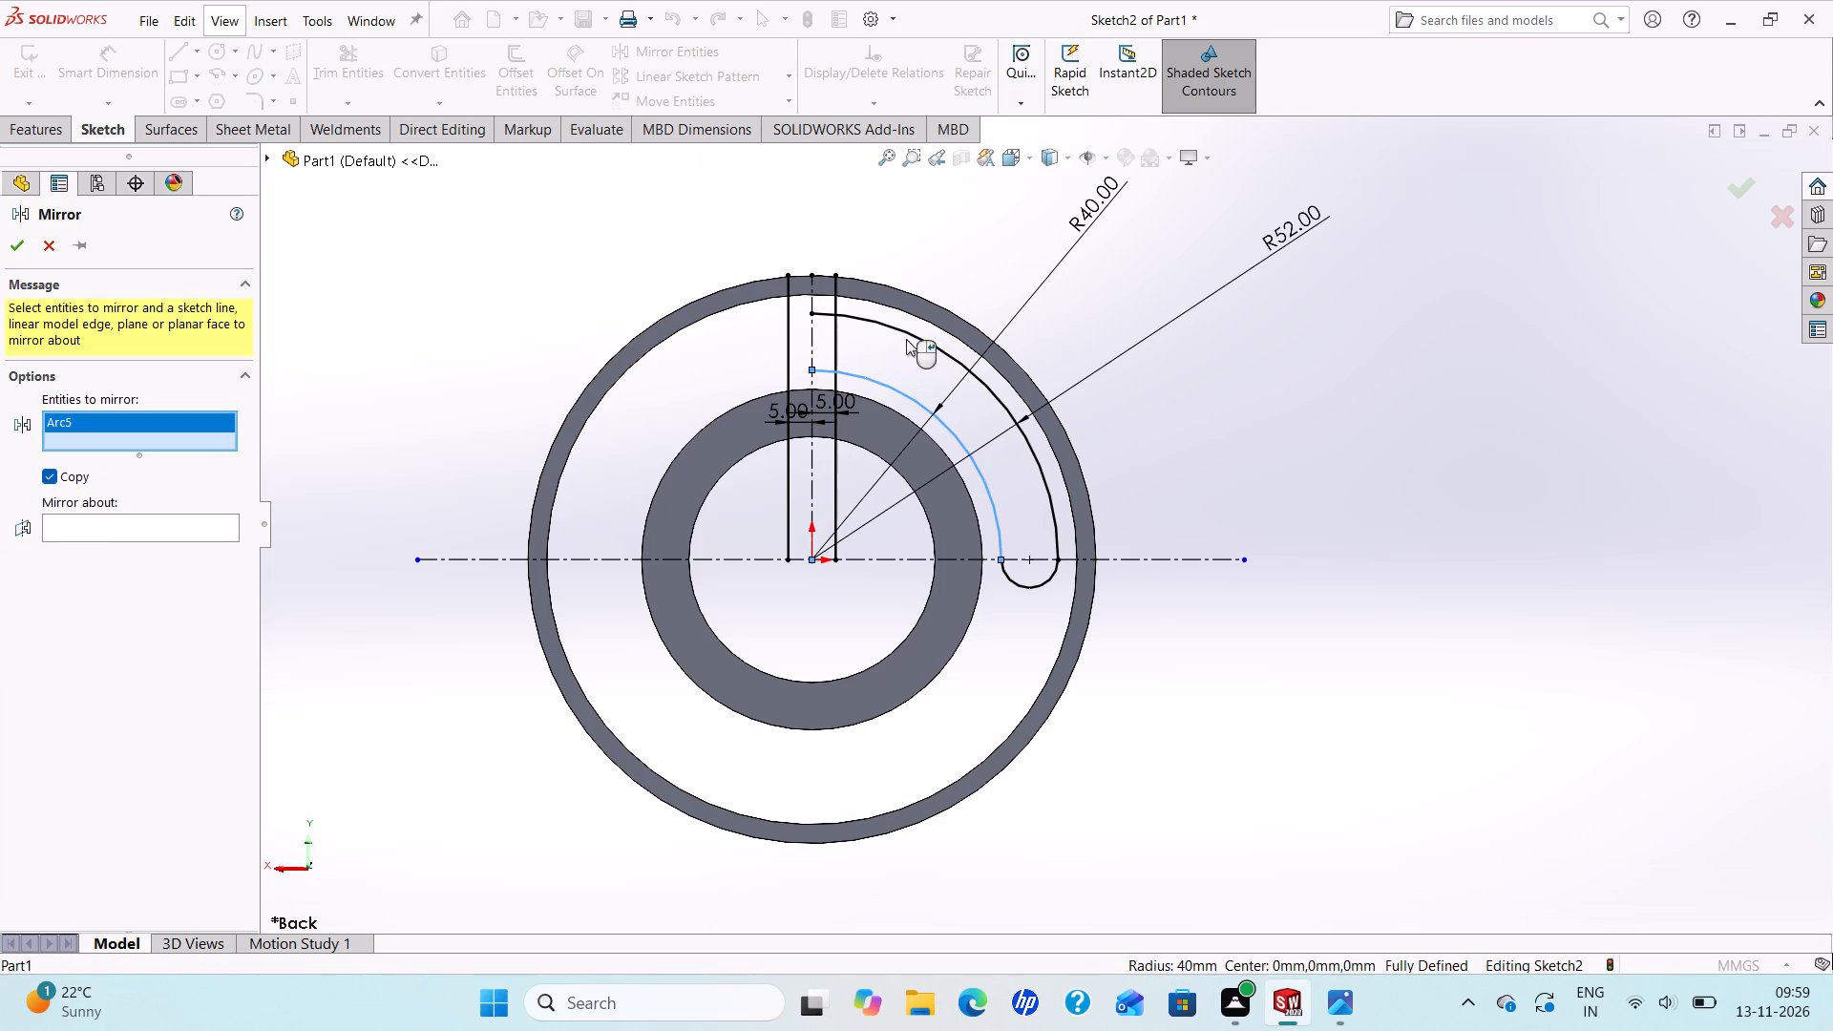
click(912, 330)
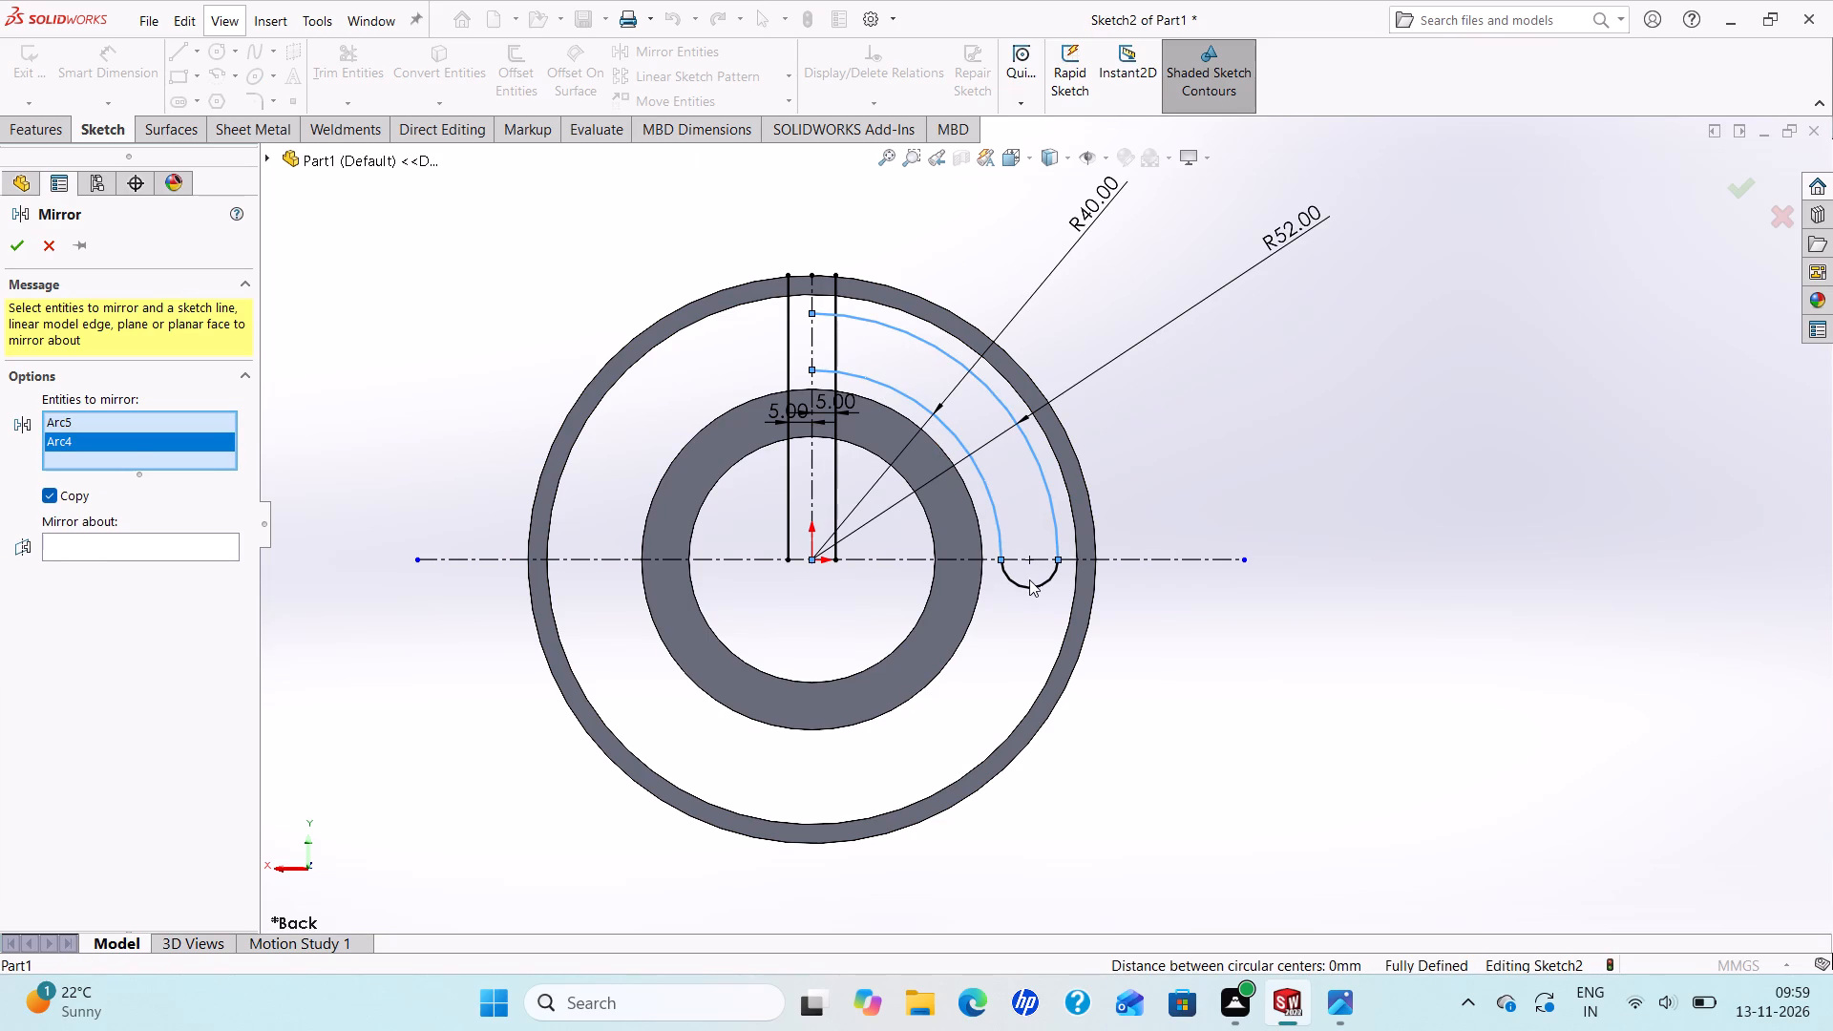
click(1030, 583)
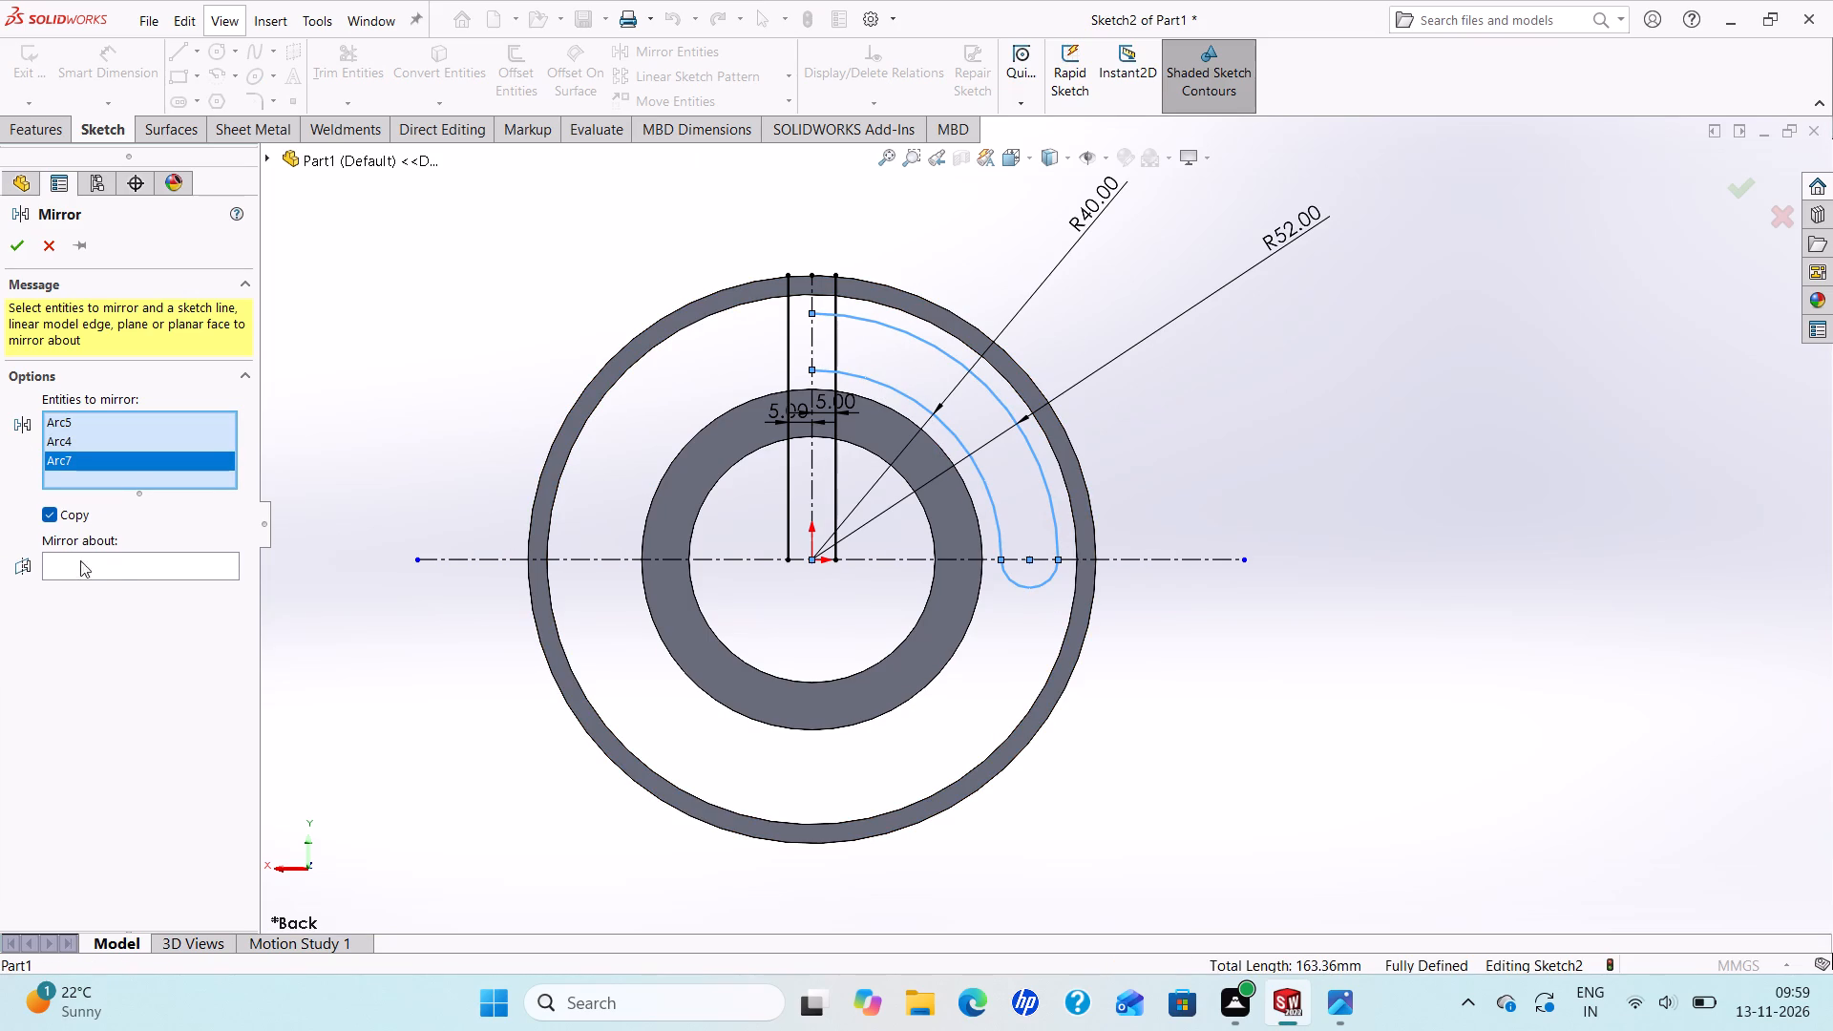
click(115, 570)
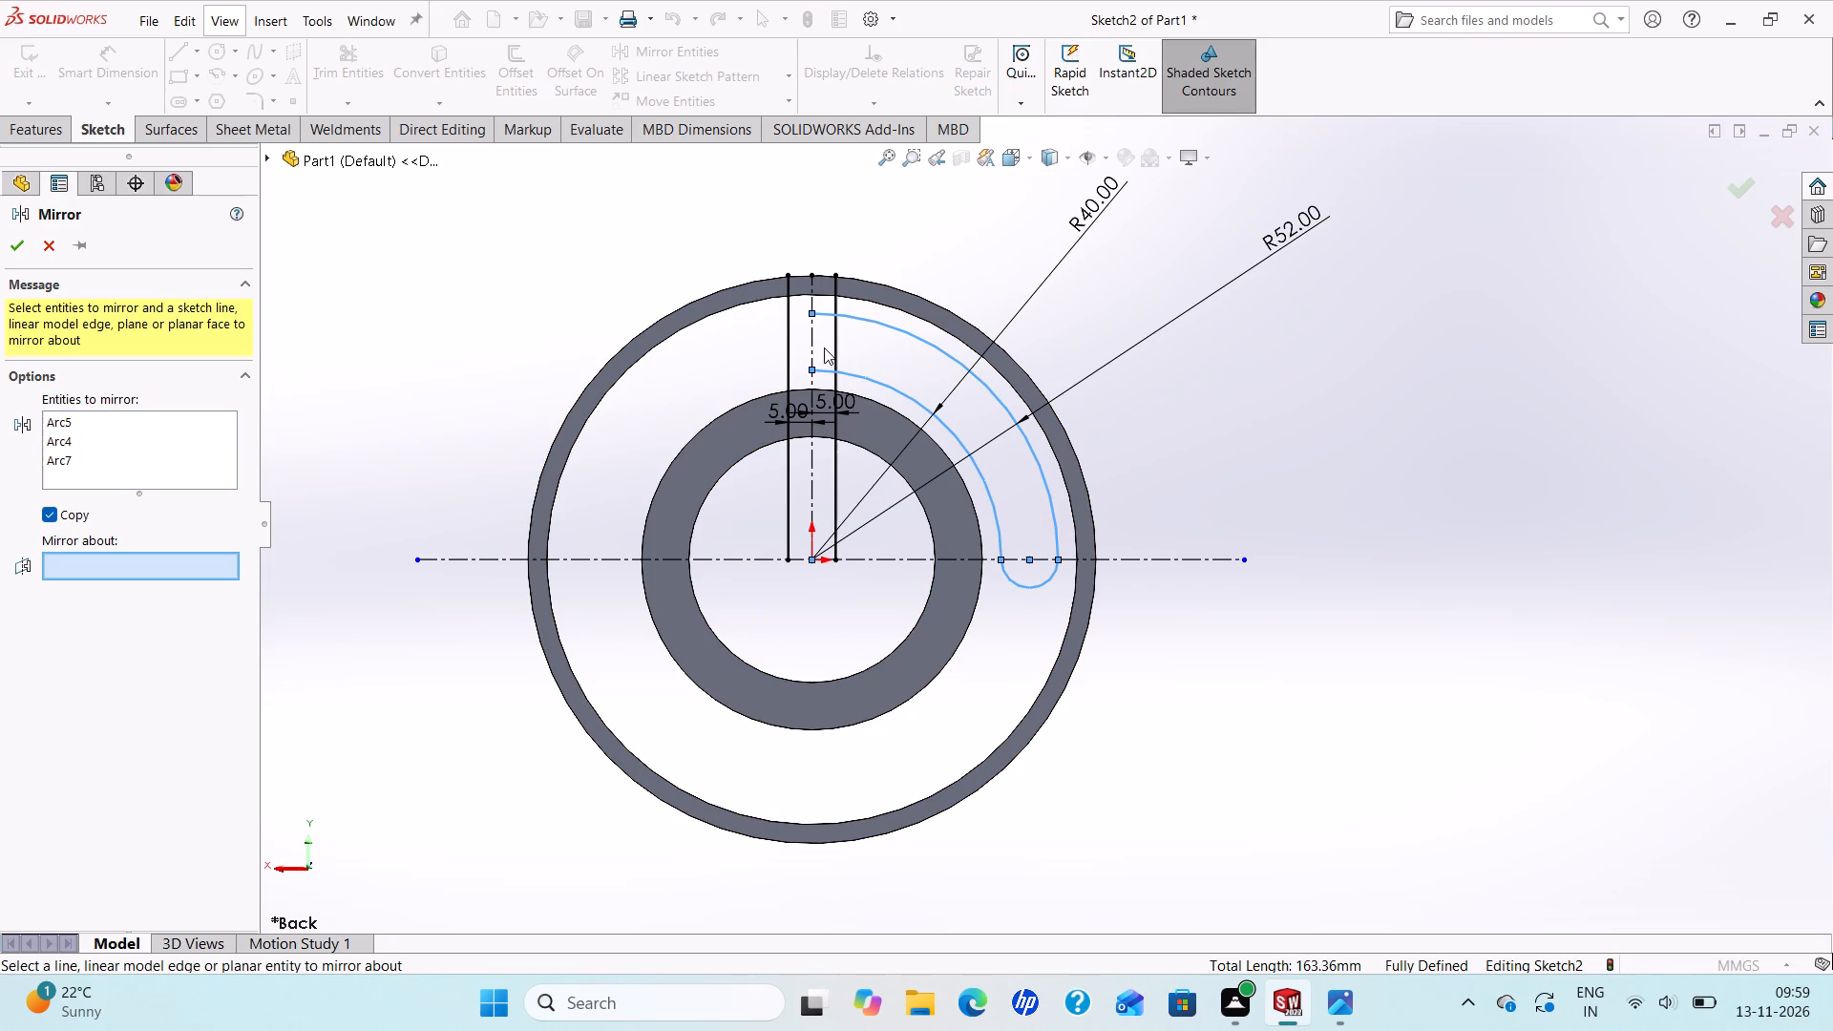
click(815, 346)
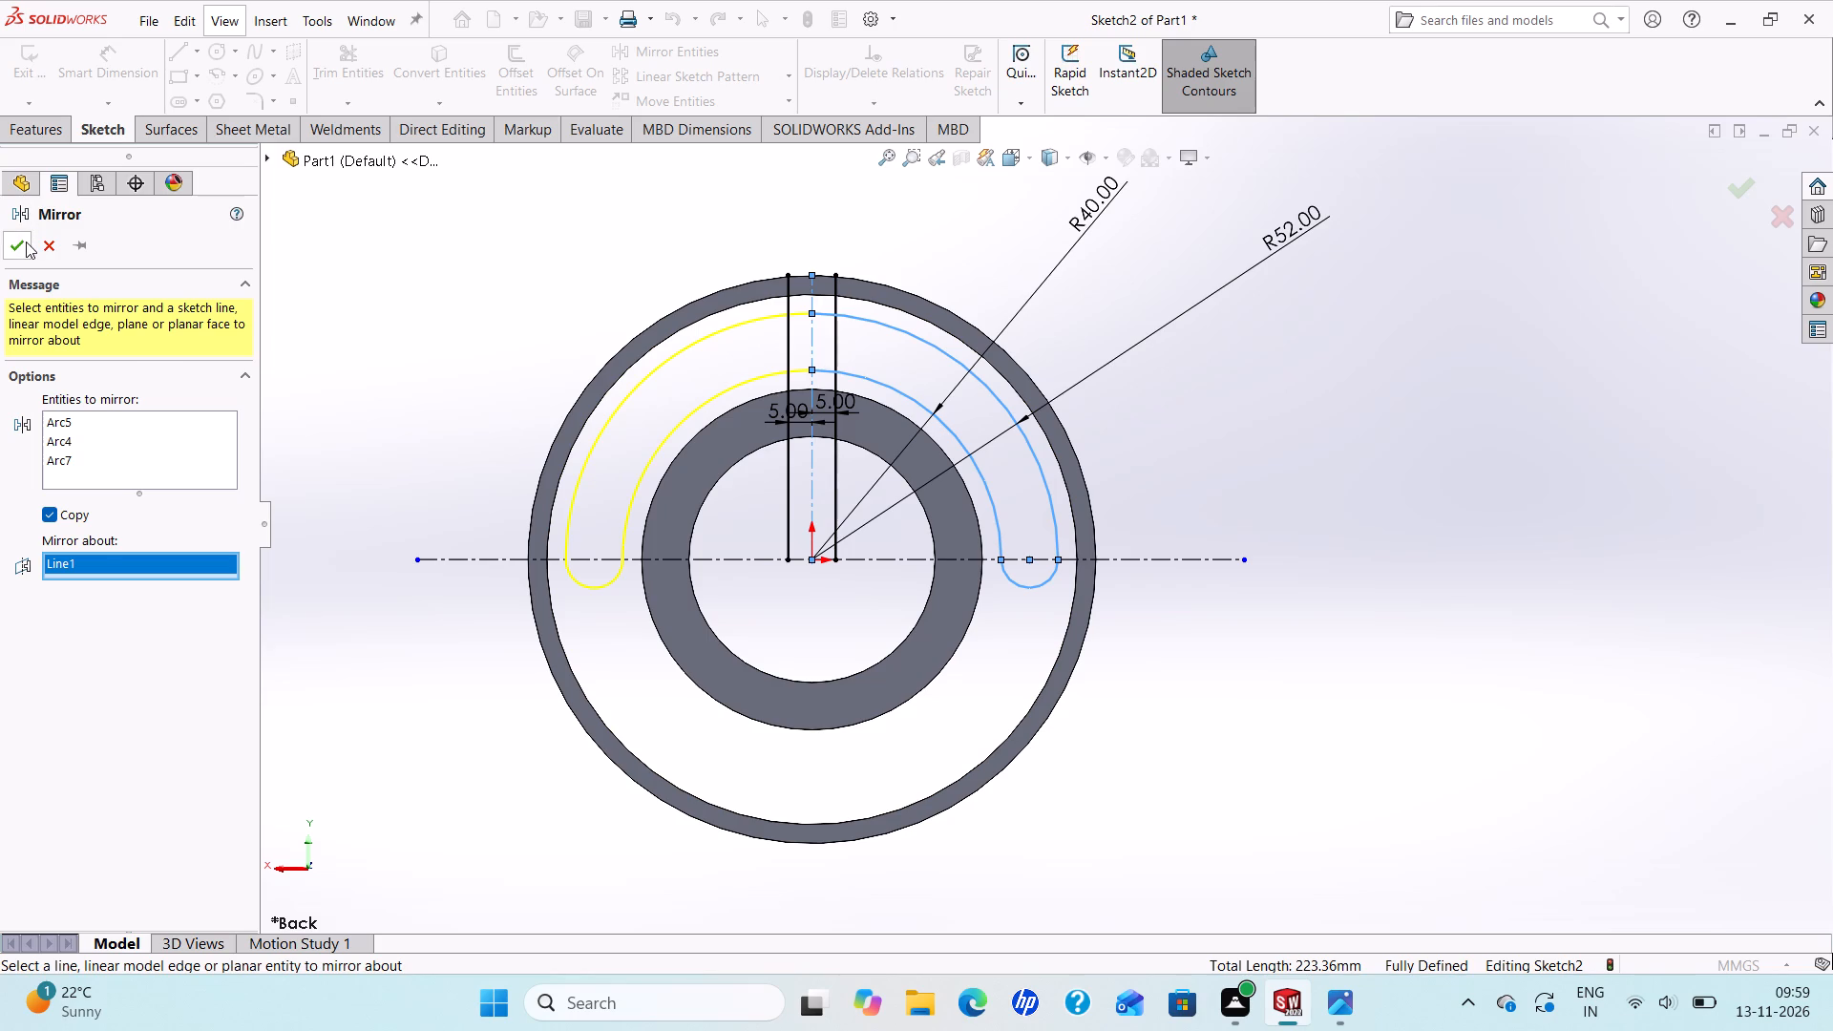
click(26, 242)
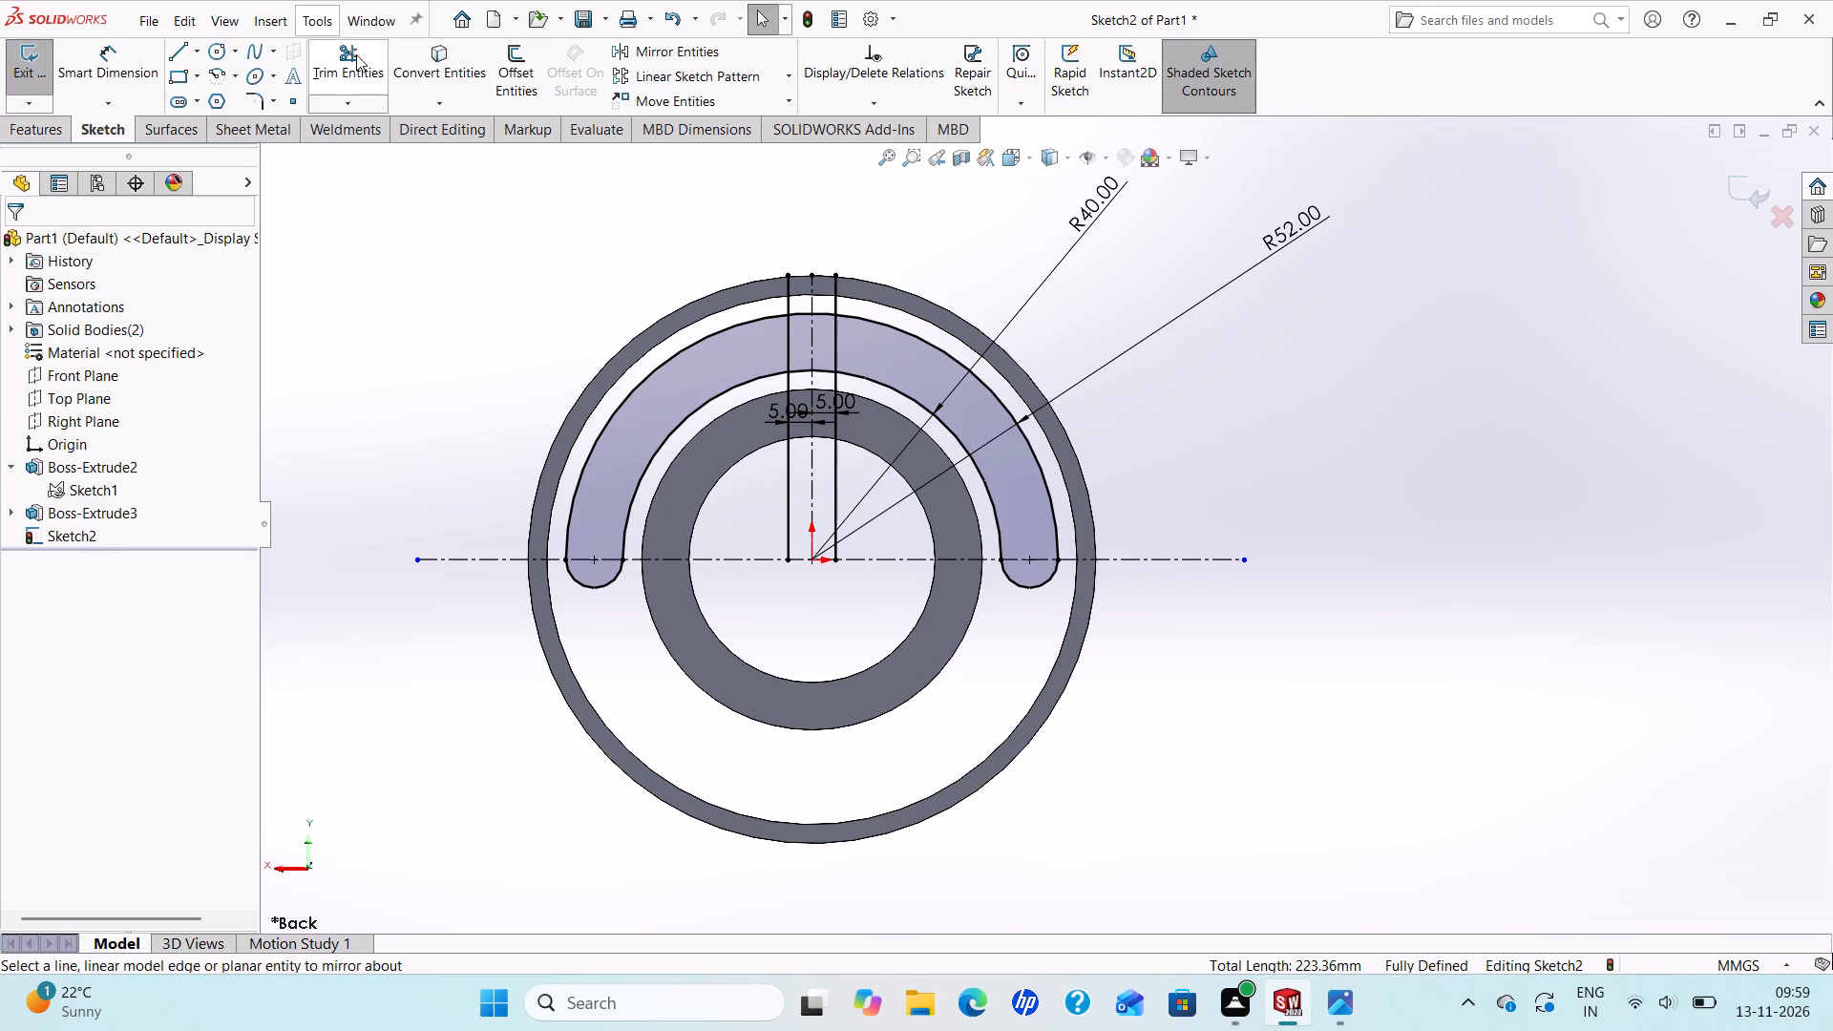
Trim away the portions of the inner and outer slot arcs lying between the two vertical lines beside the centerline.
click(355, 54)
scroll(798, 328, down, 4)
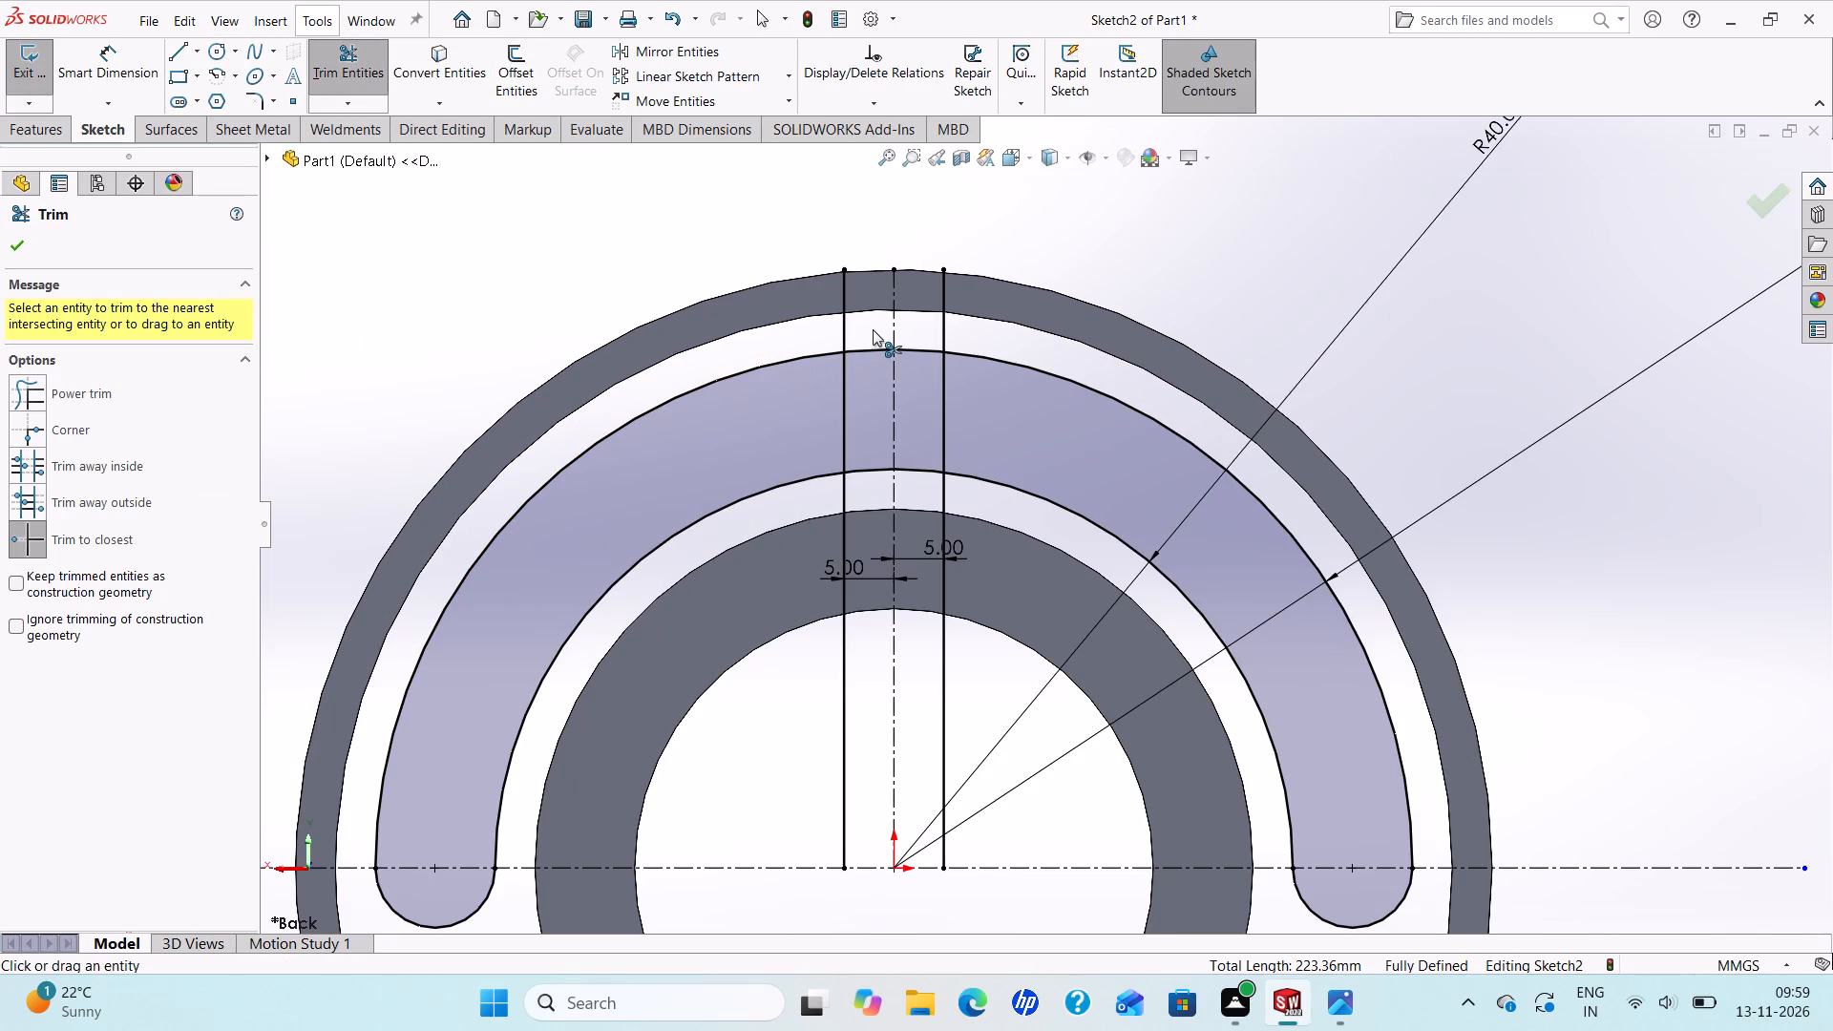
click(873, 329)
click(871, 347)
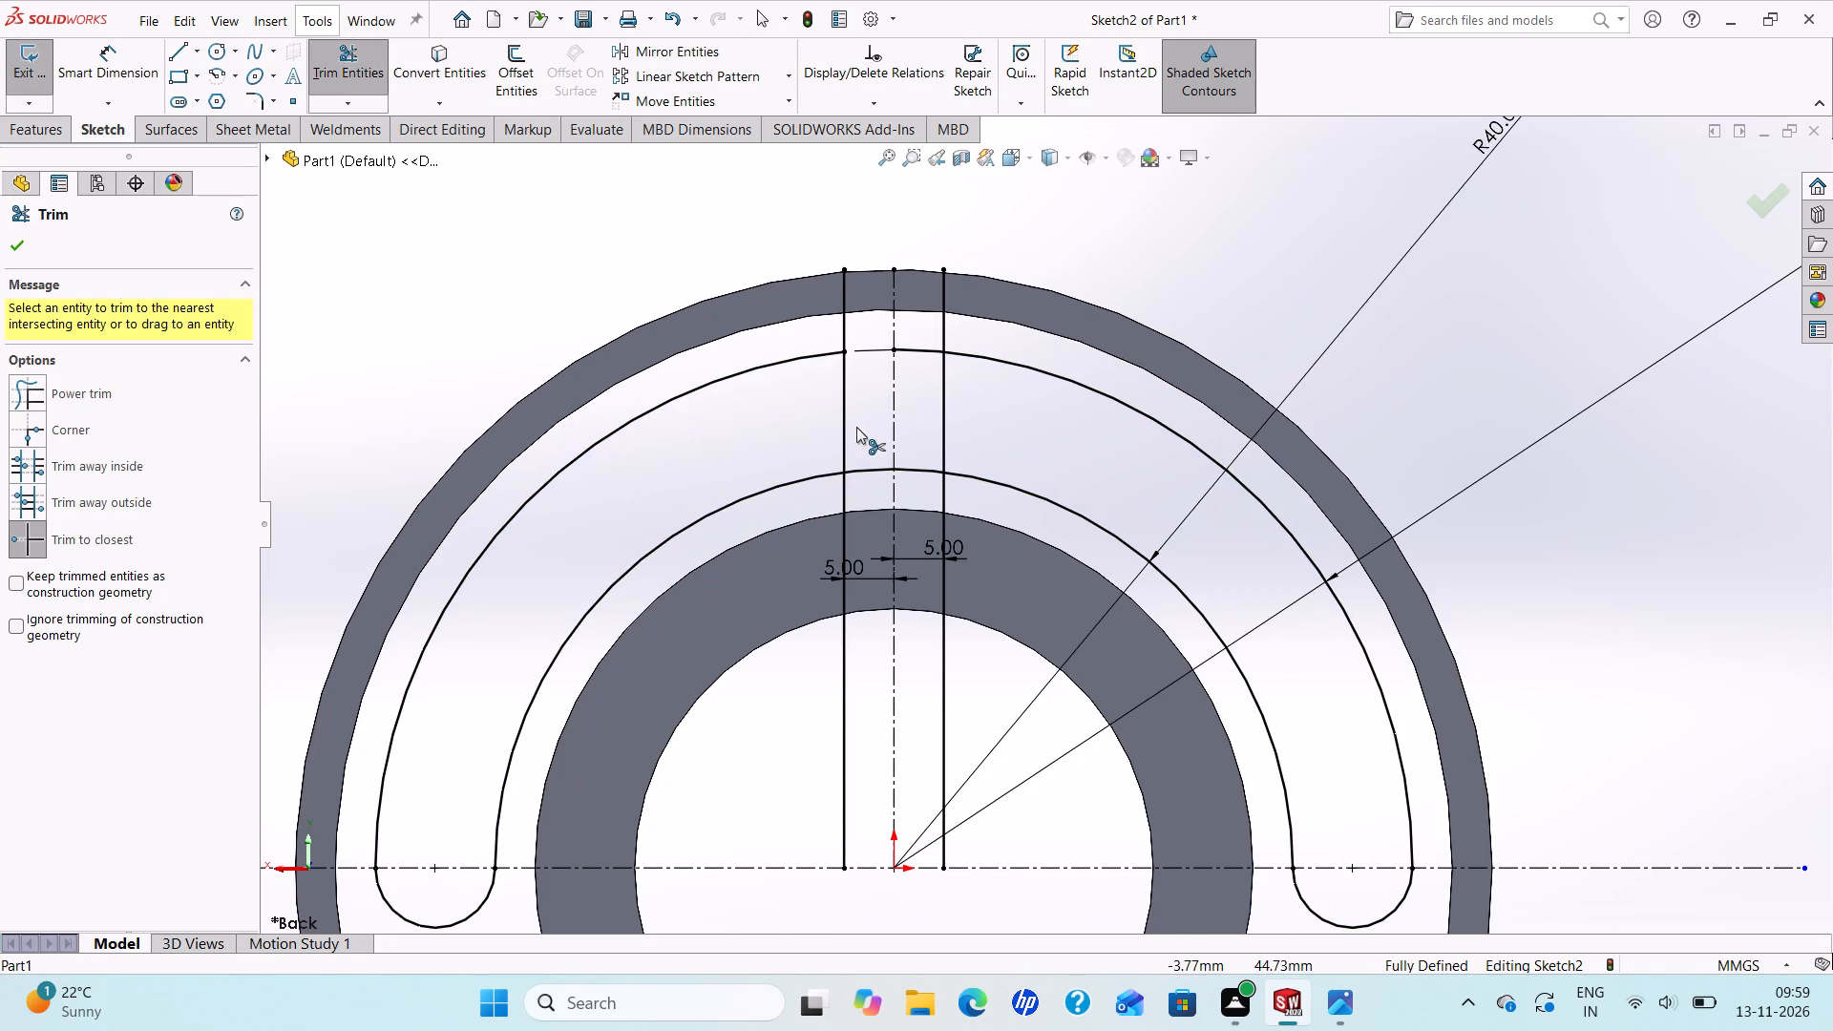
click(862, 466)
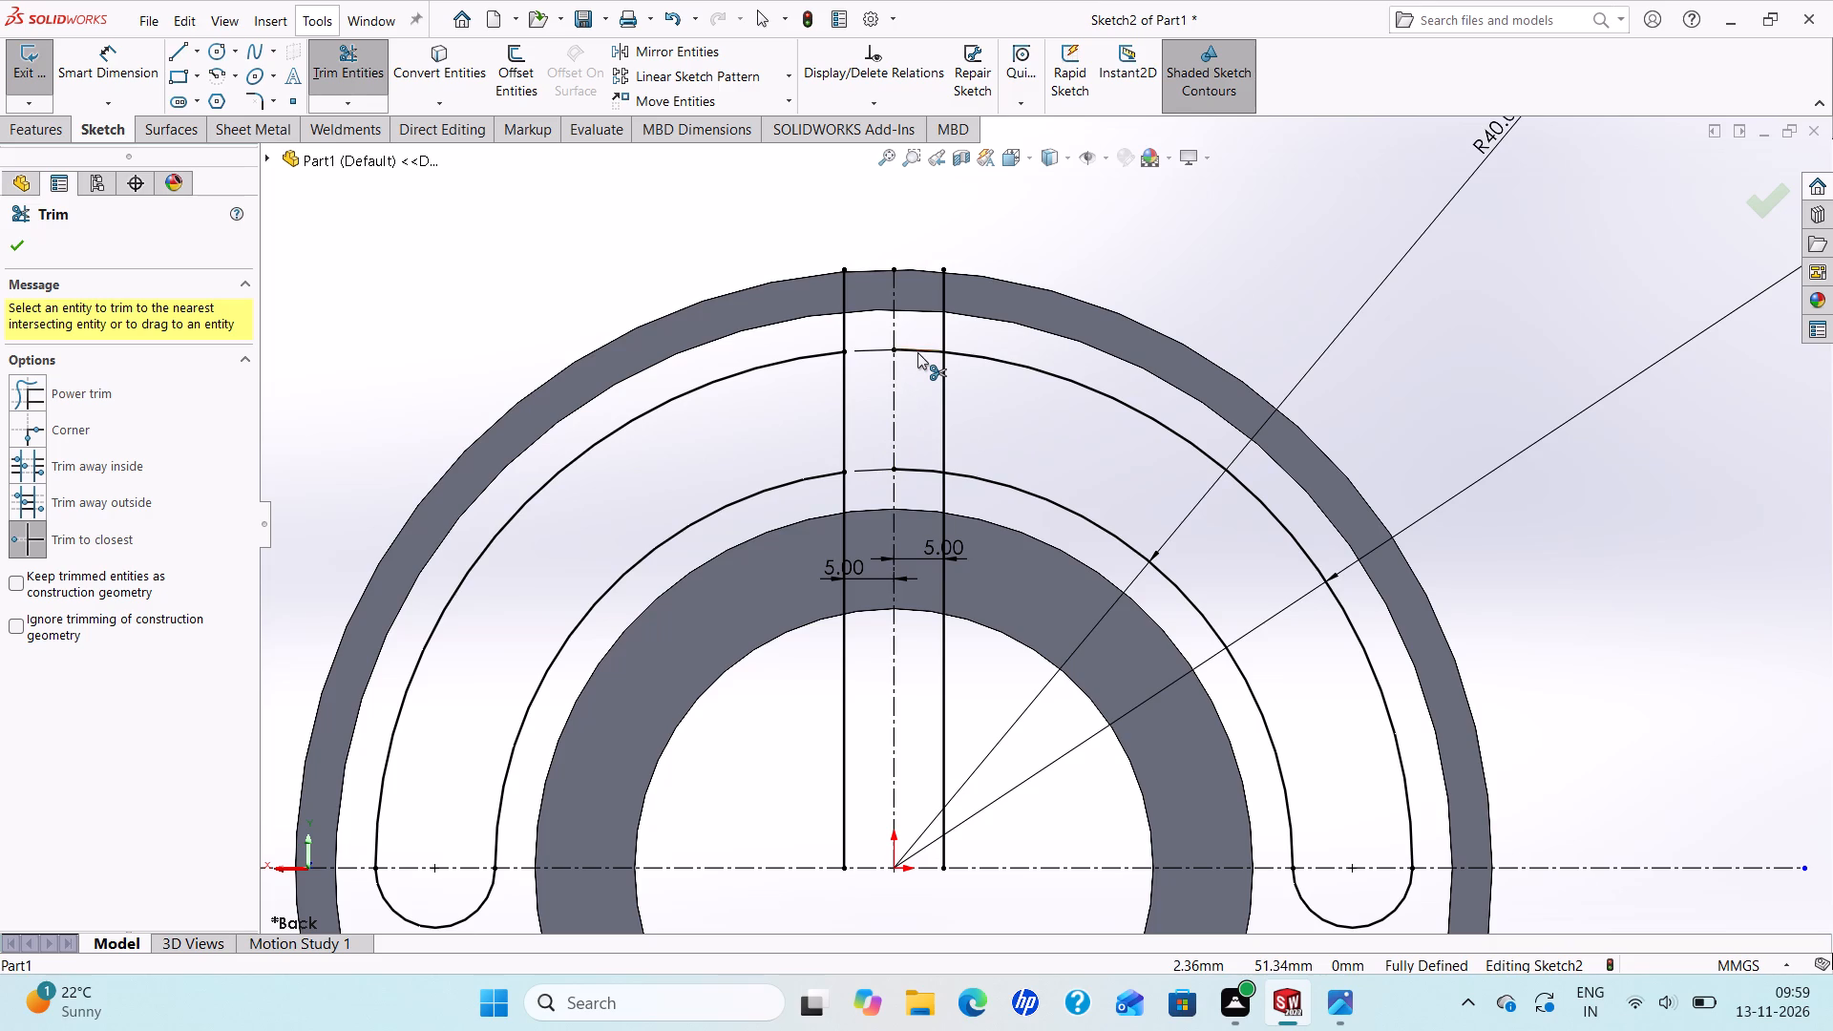
click(917, 352)
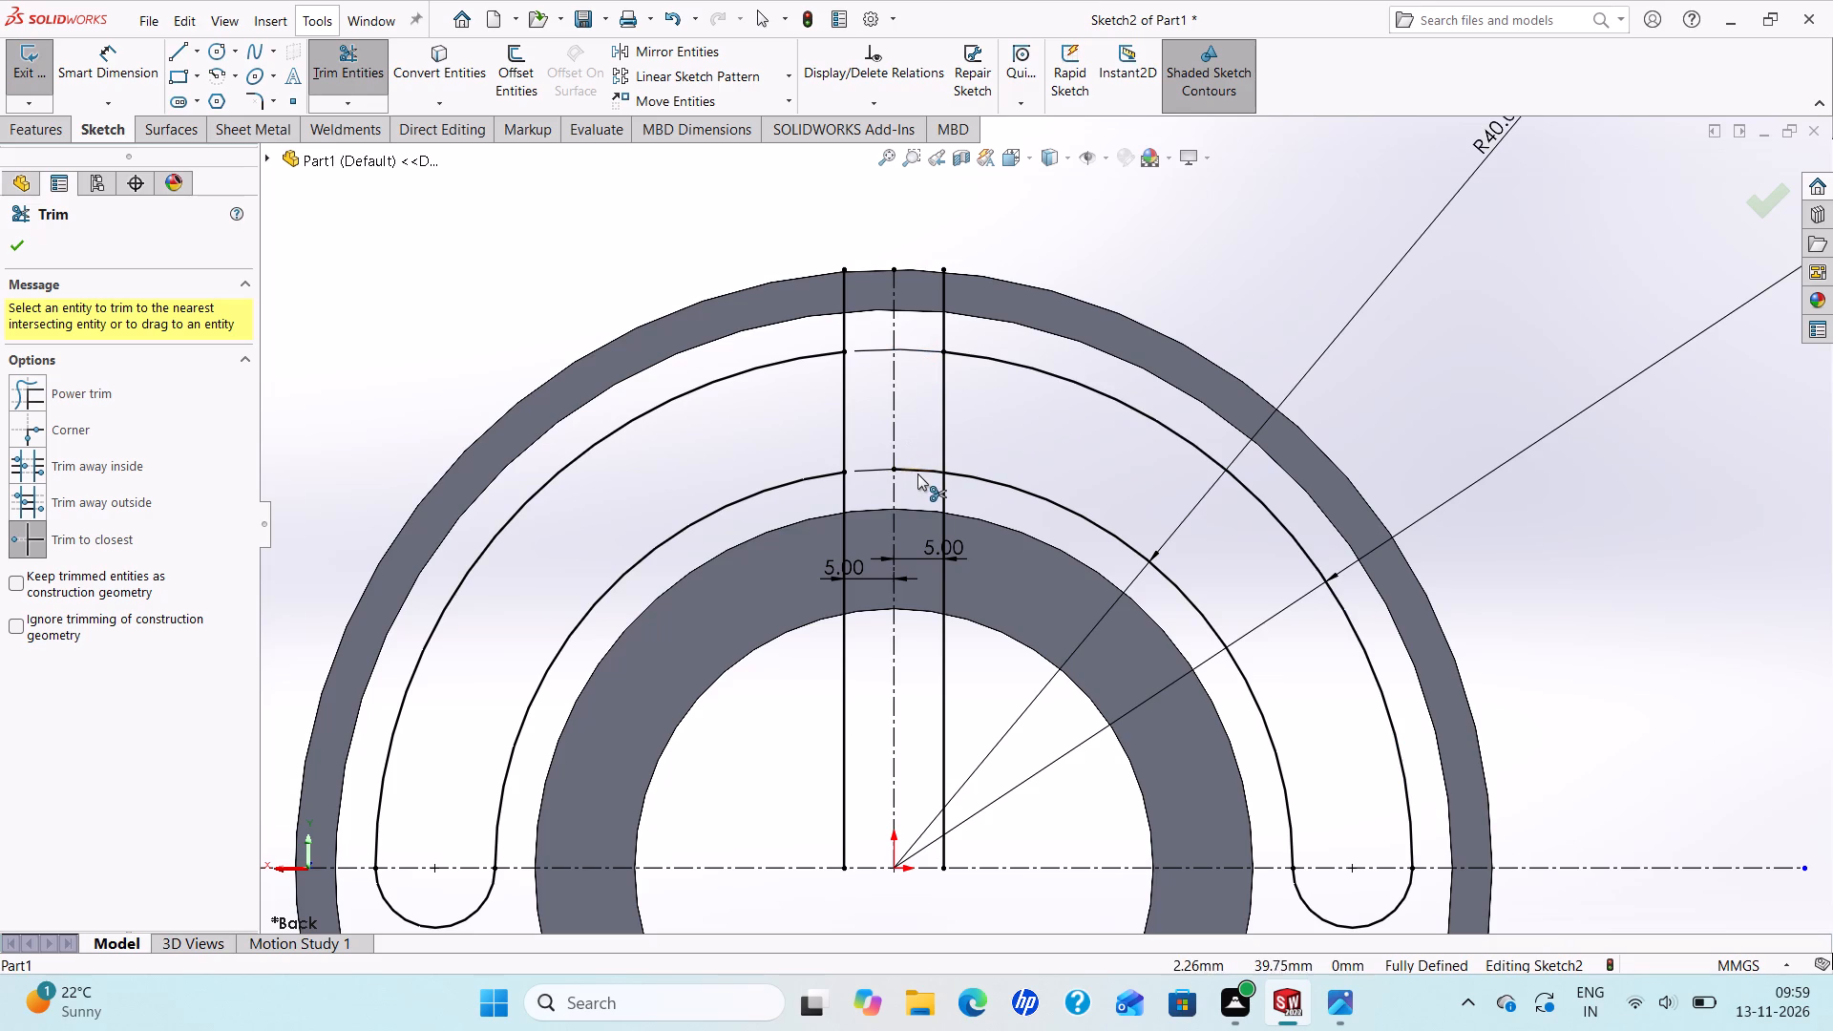
click(917, 473)
Trim both vertical lines above the outer arcs and below the inner arcs, leaving two separate closed slot profiles.
click(947, 331)
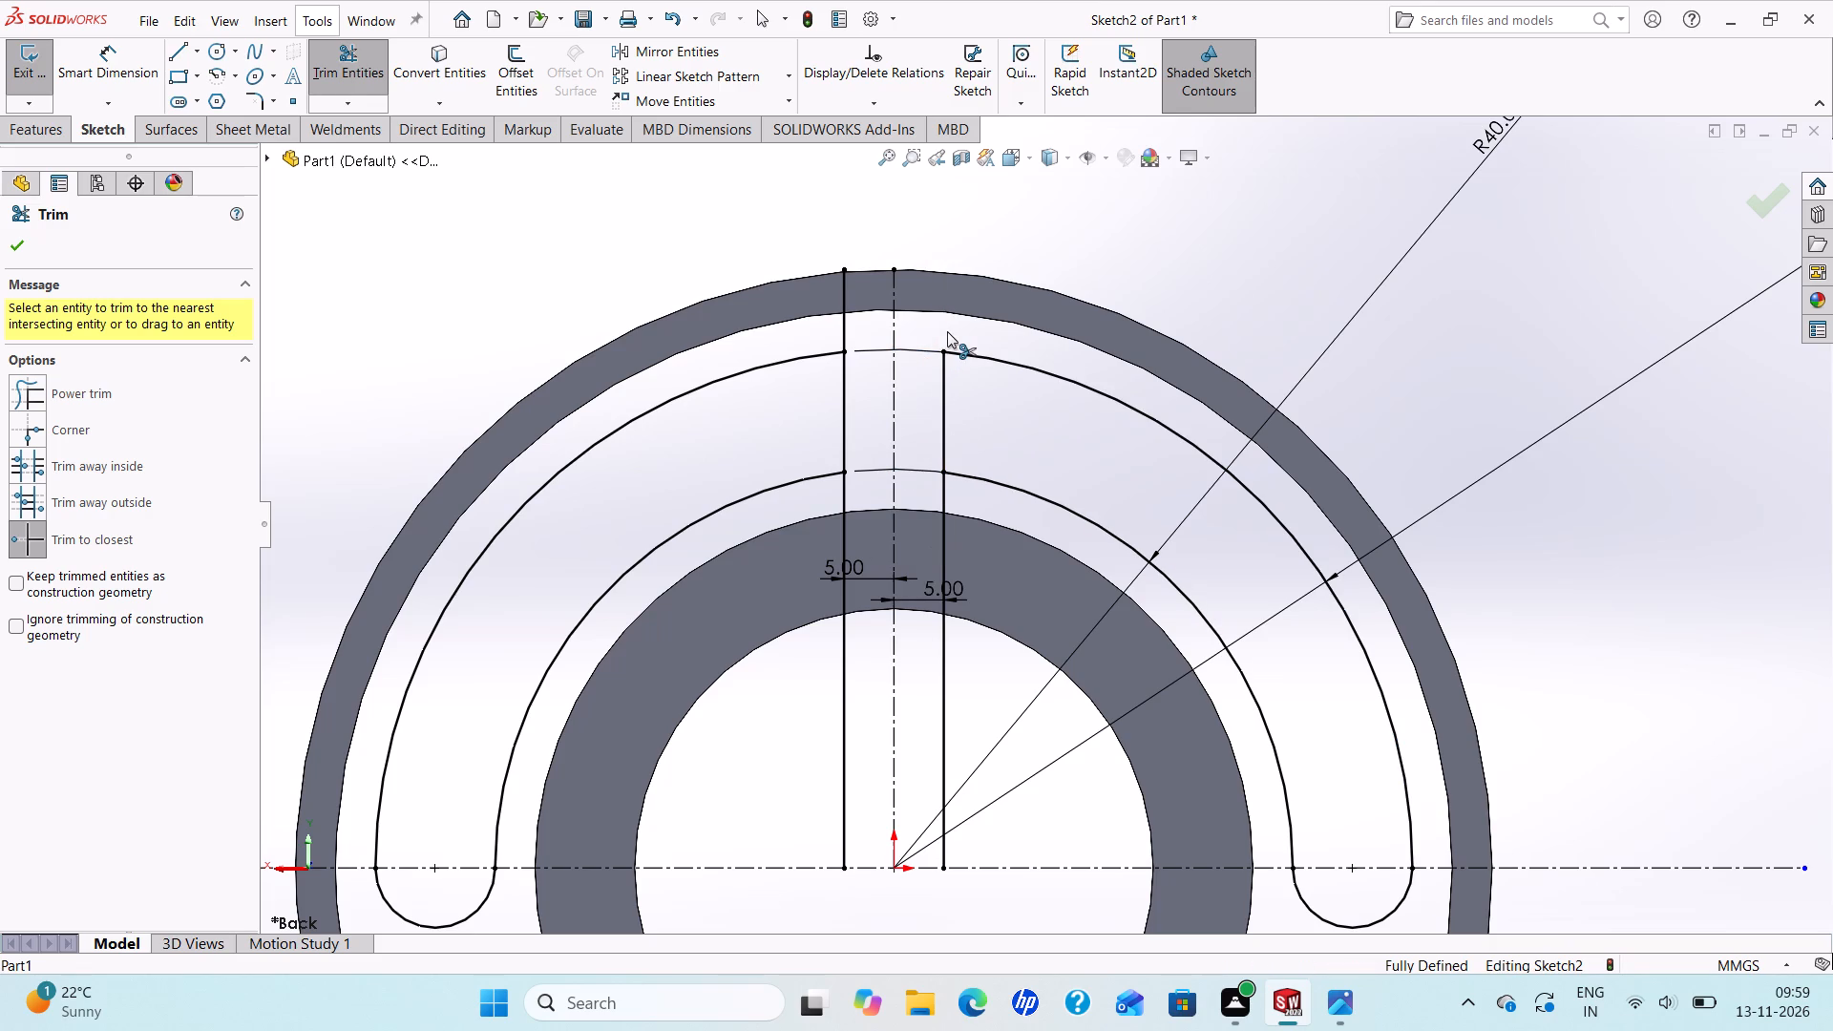
click(846, 287)
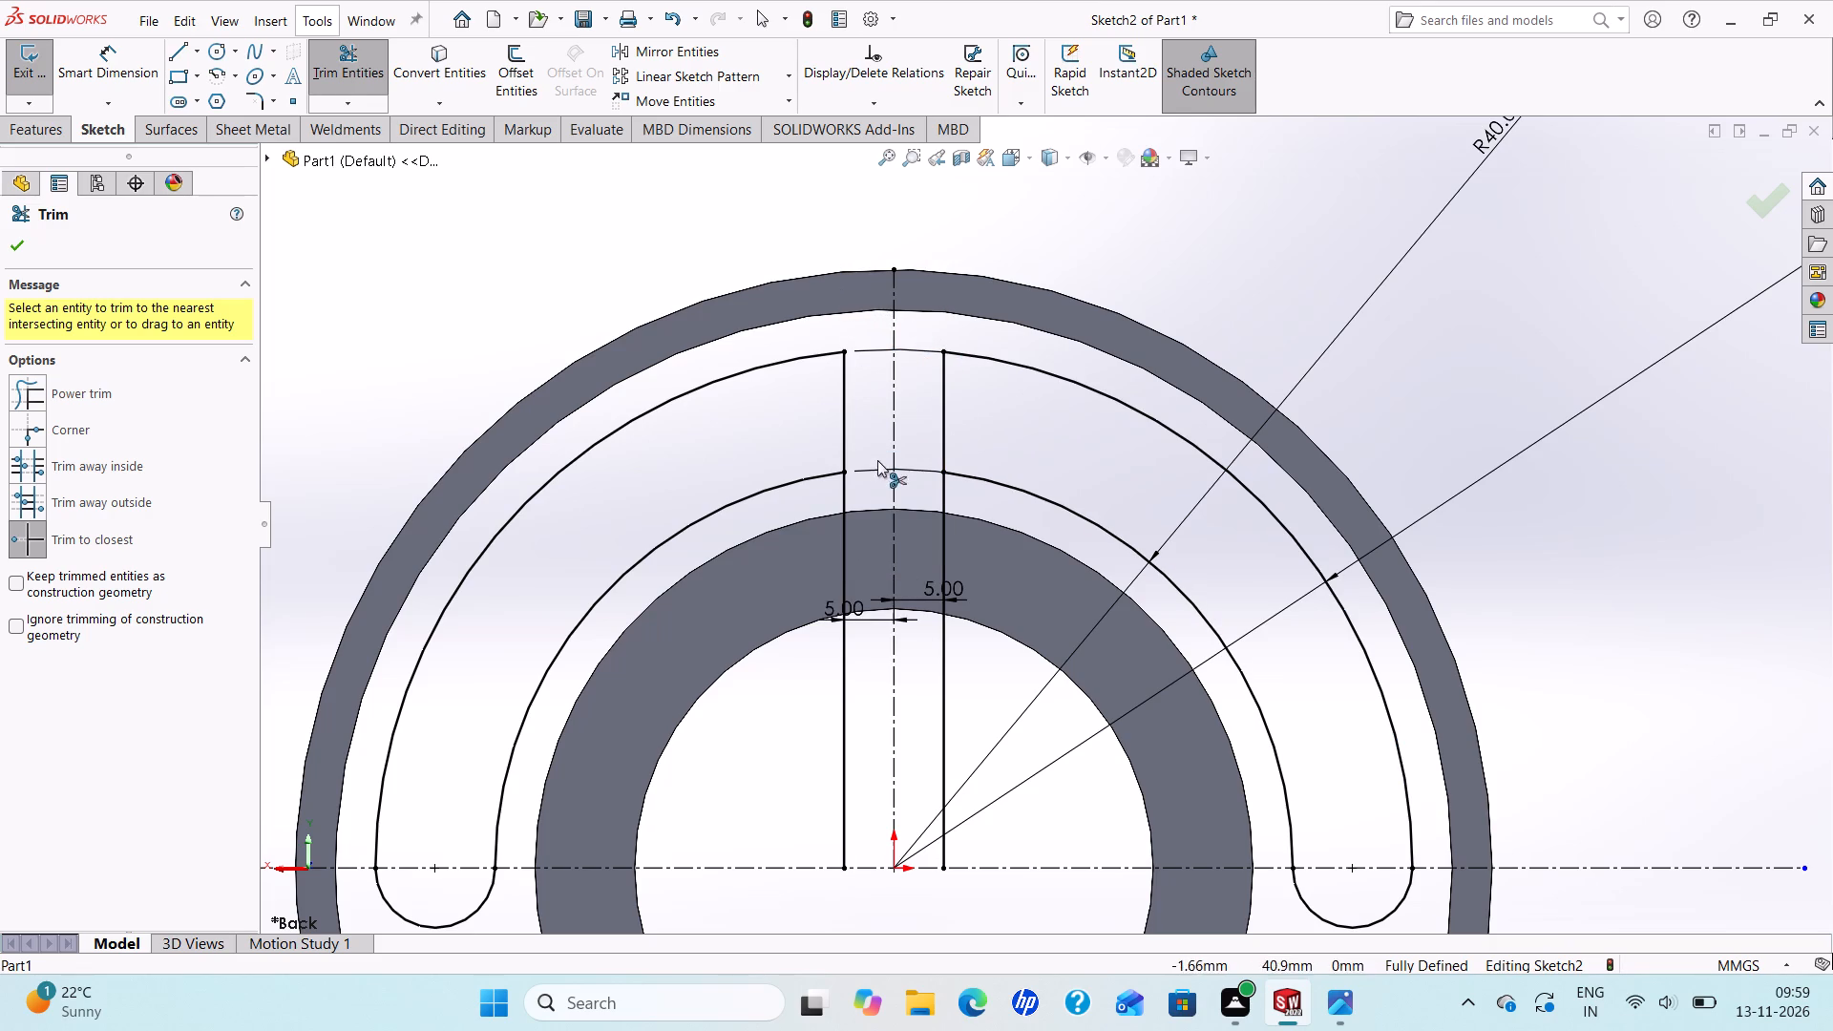
scroll(875, 459, up, 3)
click(930, 605)
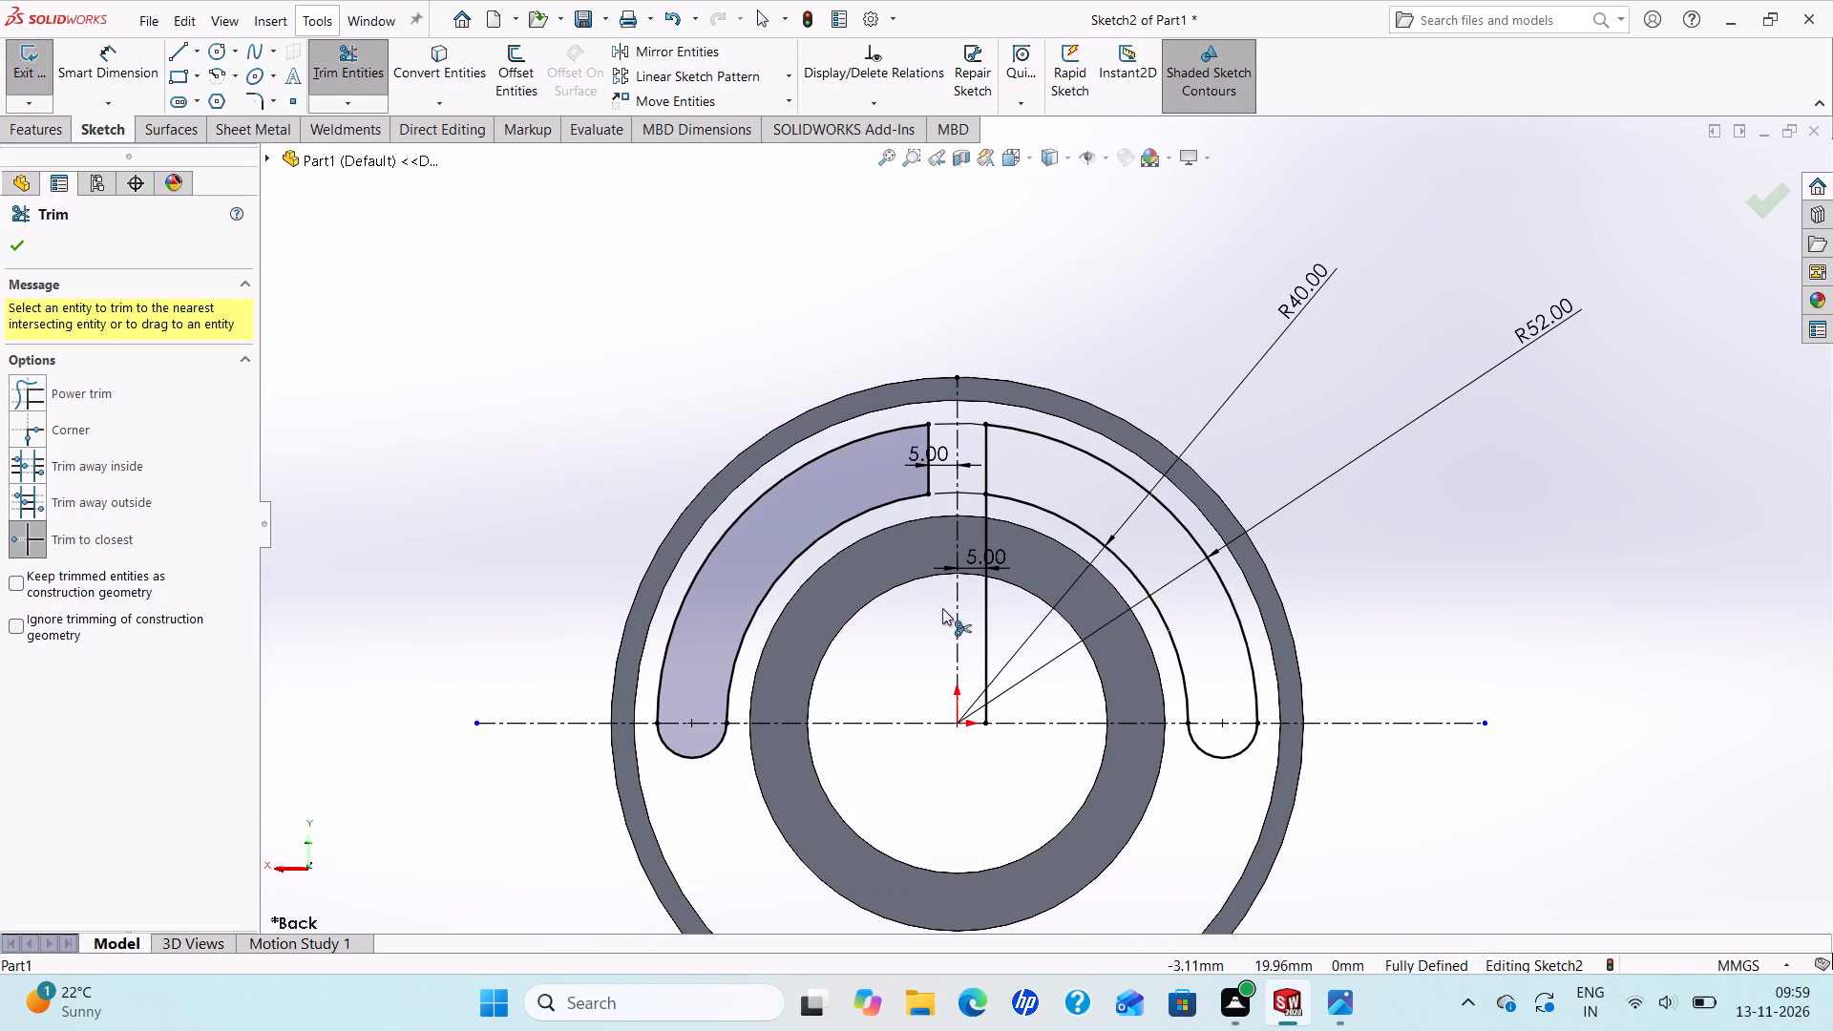
click(987, 600)
scroll(982, 519, up, 1)
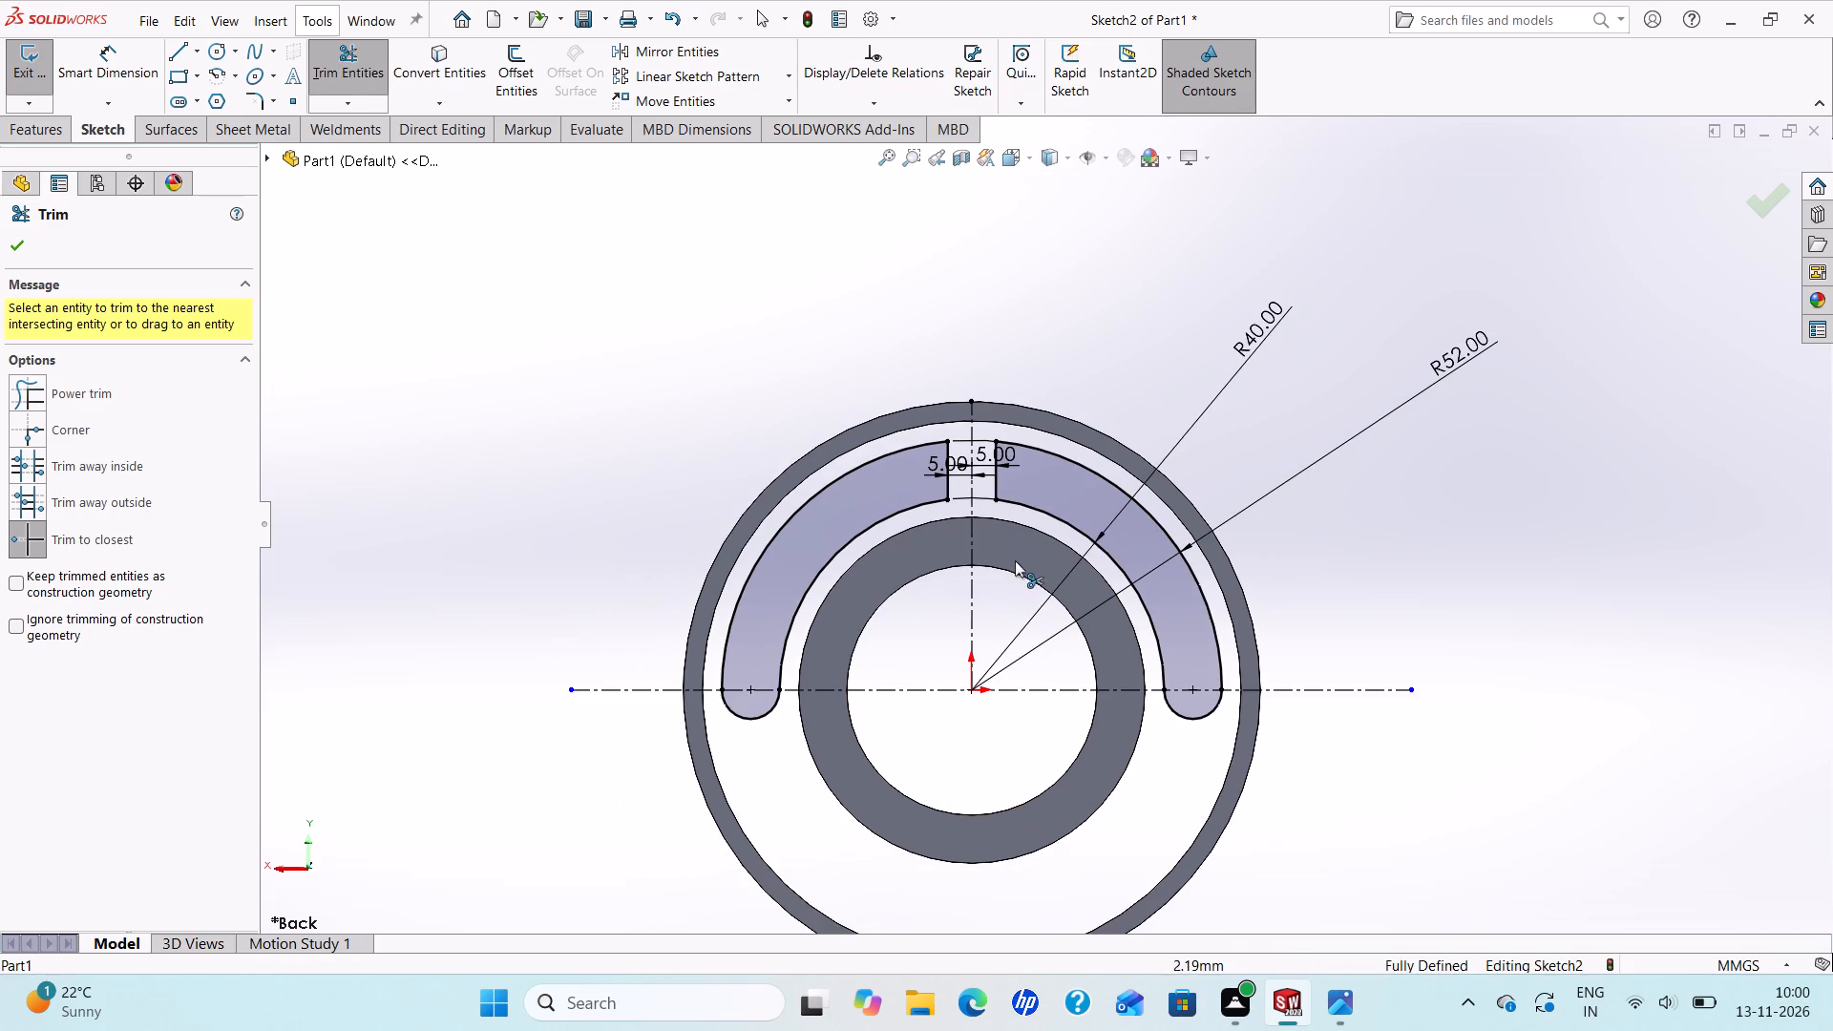
scroll(1063, 607, down, 1)
scroll(1054, 596, up, 2)
scroll(1139, 639, down, 1)
scroll(1142, 638, up, 2)
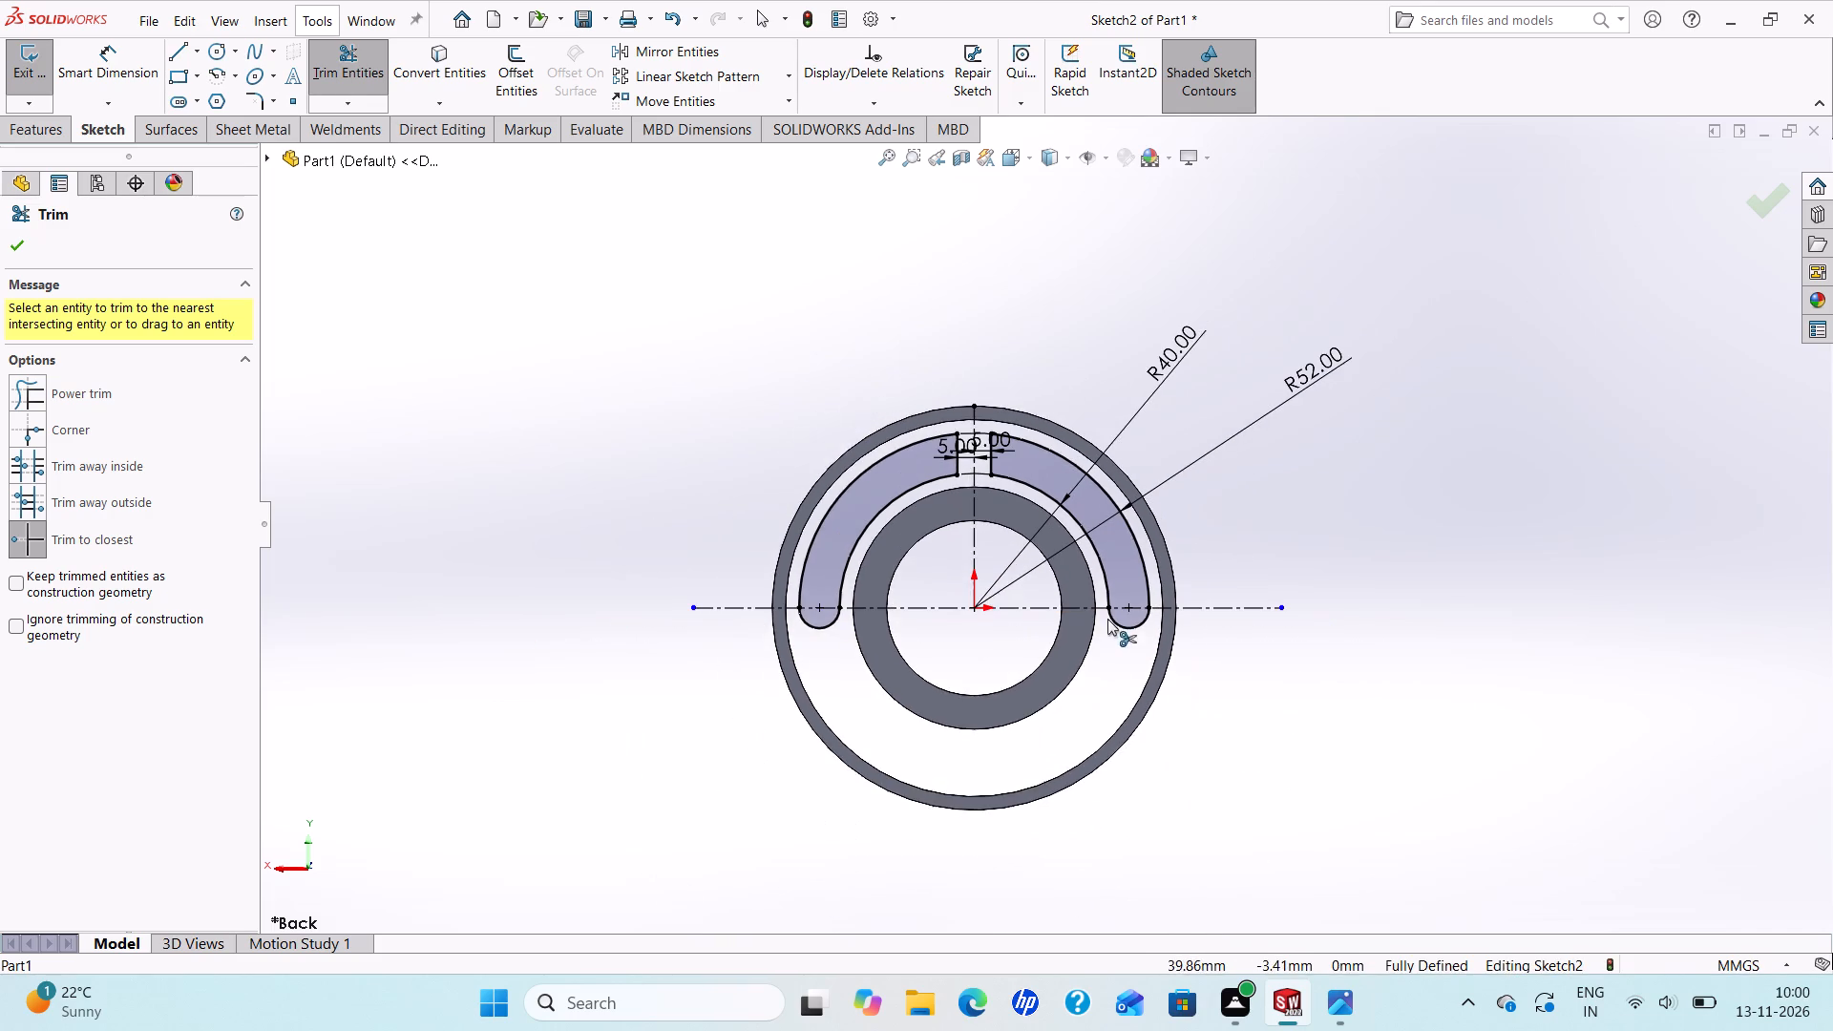
scroll(1280, 615, down, 1)
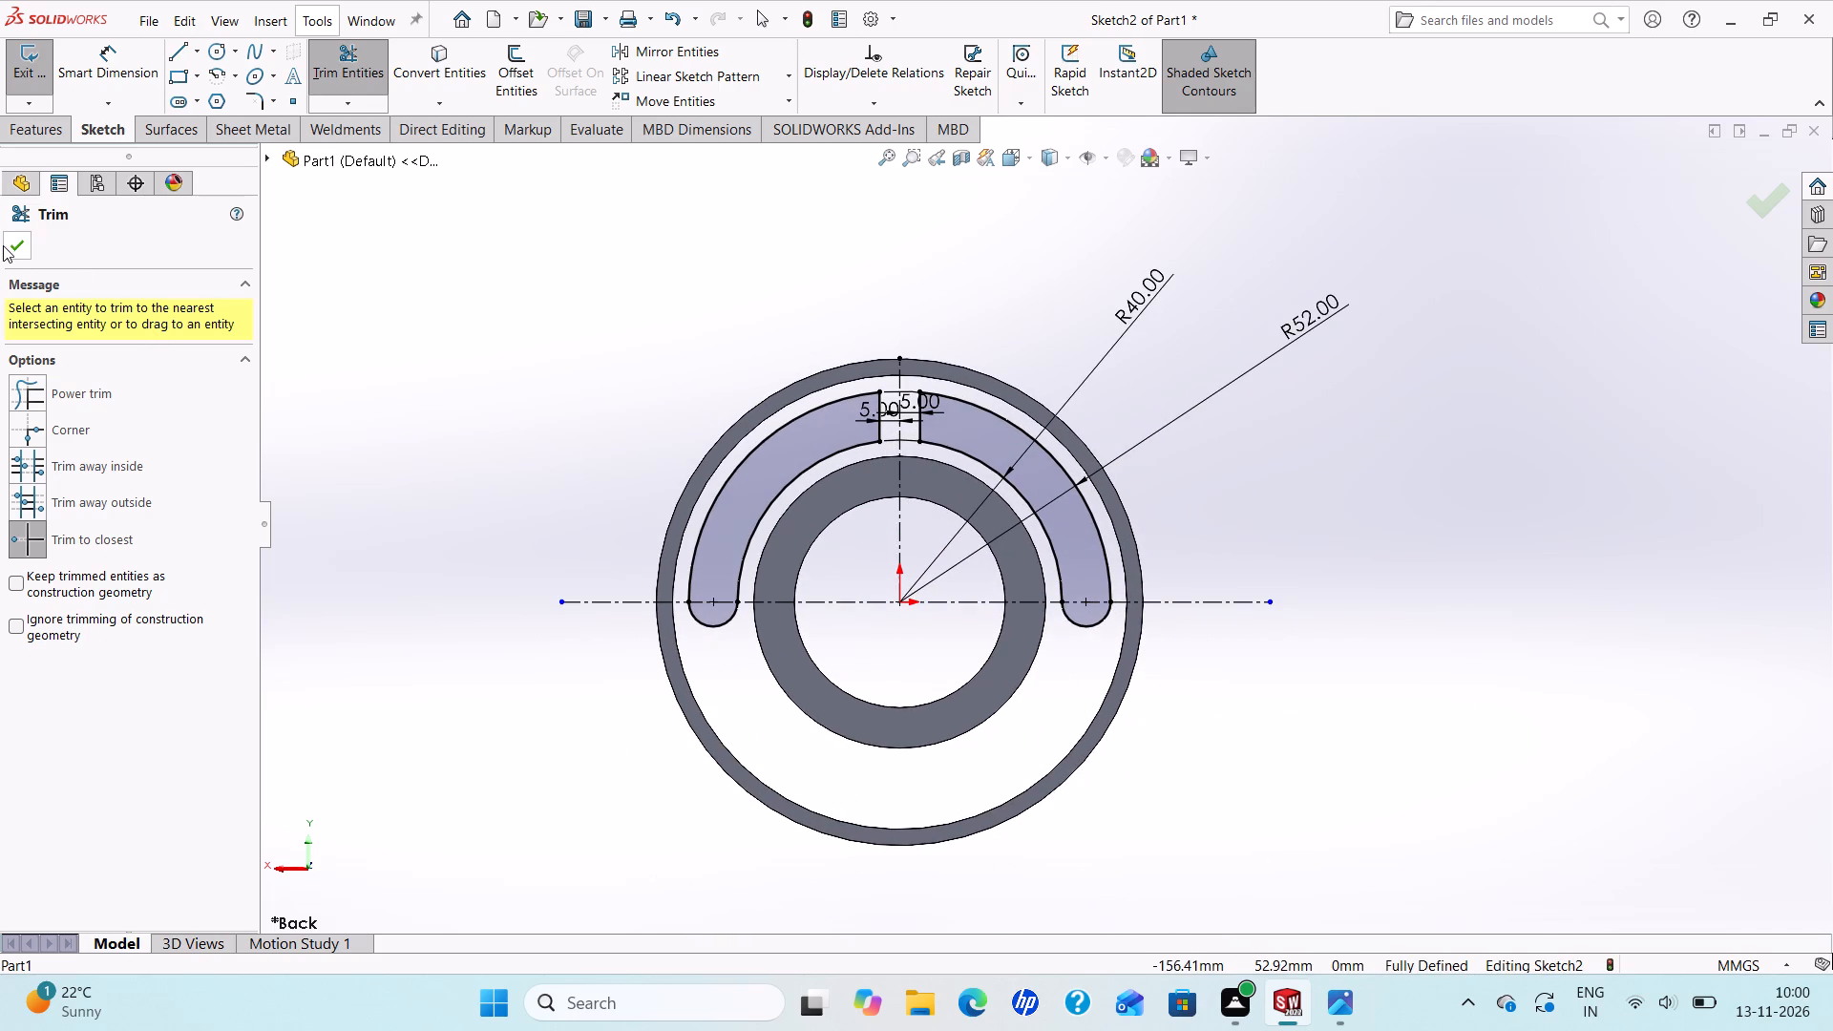
click(7, 245)
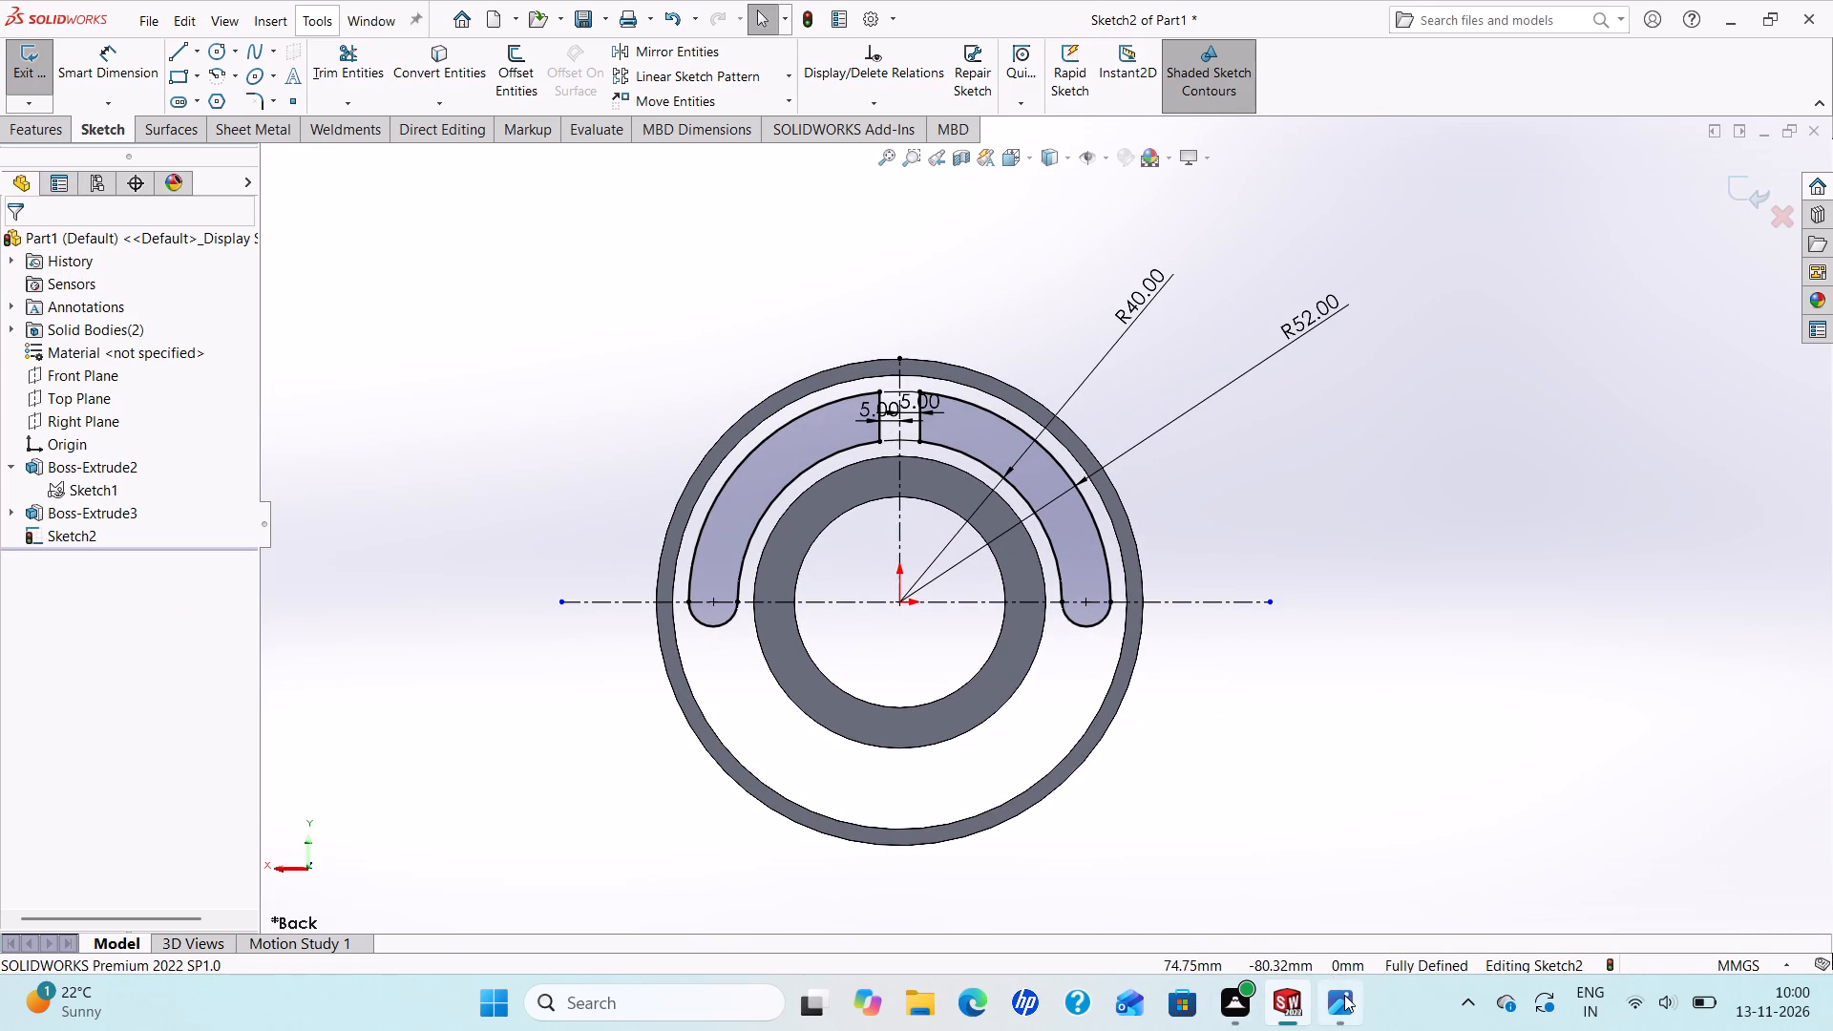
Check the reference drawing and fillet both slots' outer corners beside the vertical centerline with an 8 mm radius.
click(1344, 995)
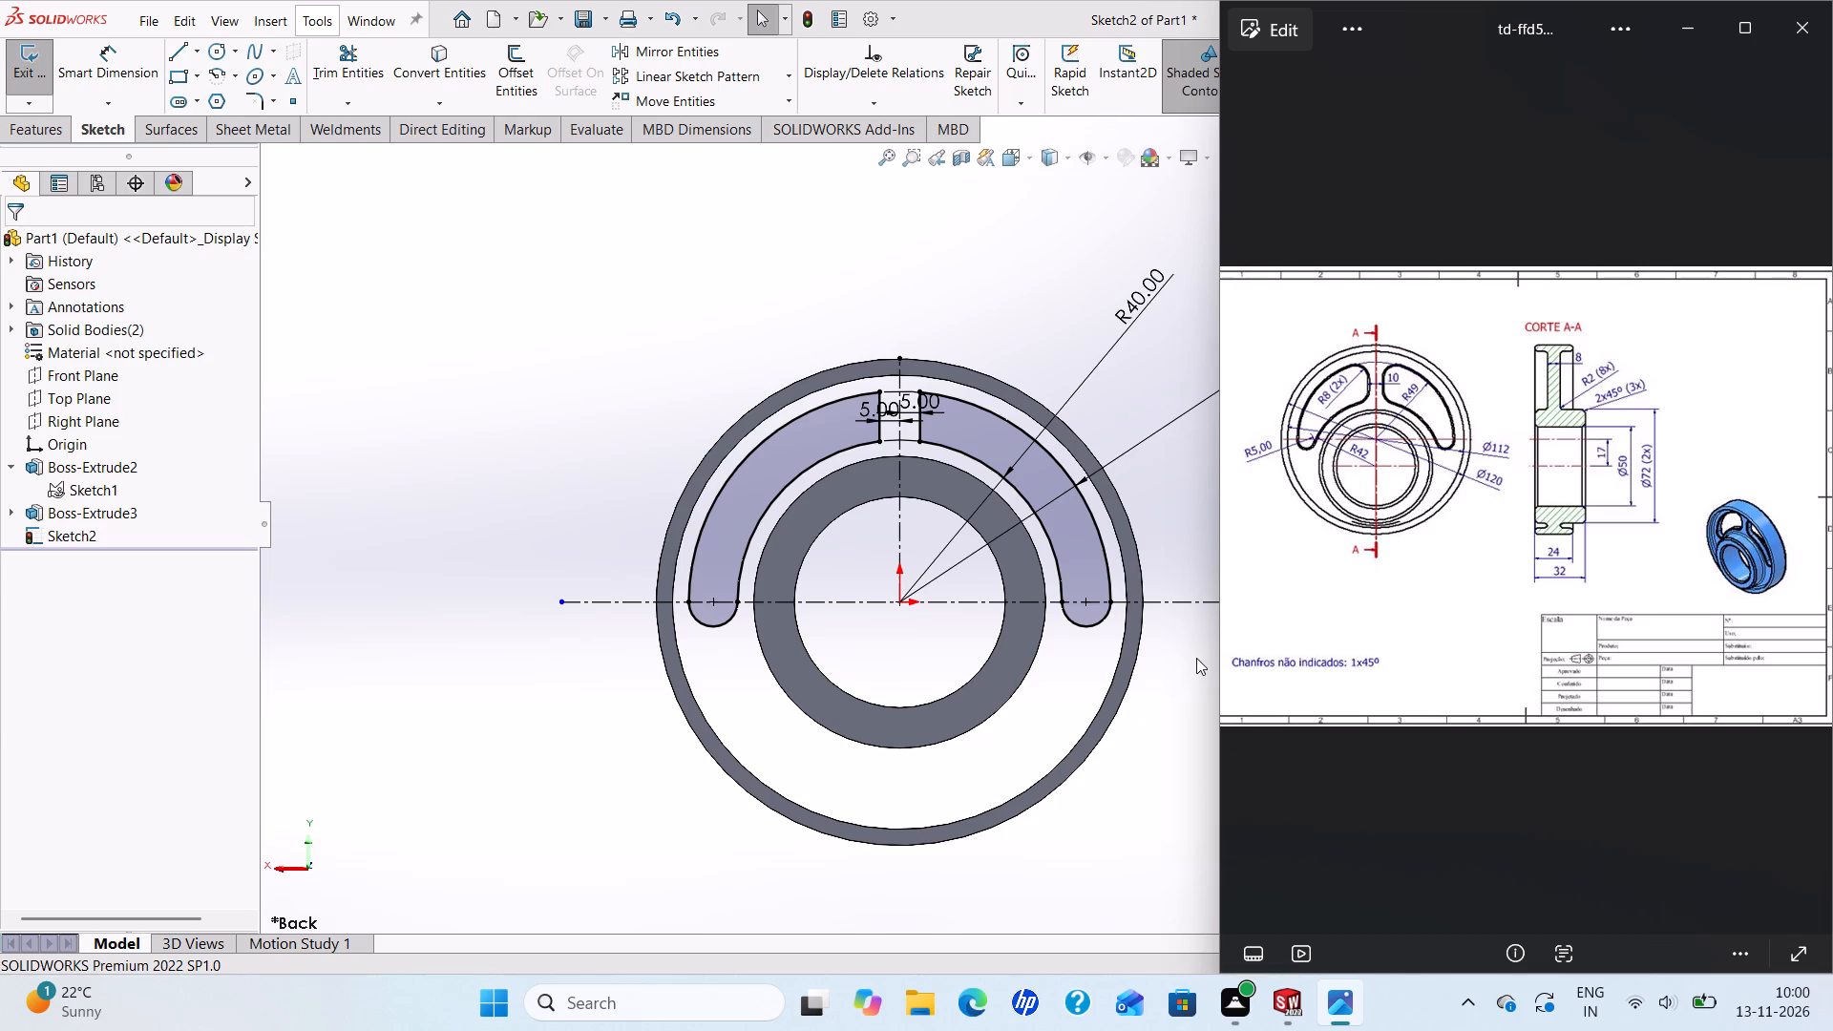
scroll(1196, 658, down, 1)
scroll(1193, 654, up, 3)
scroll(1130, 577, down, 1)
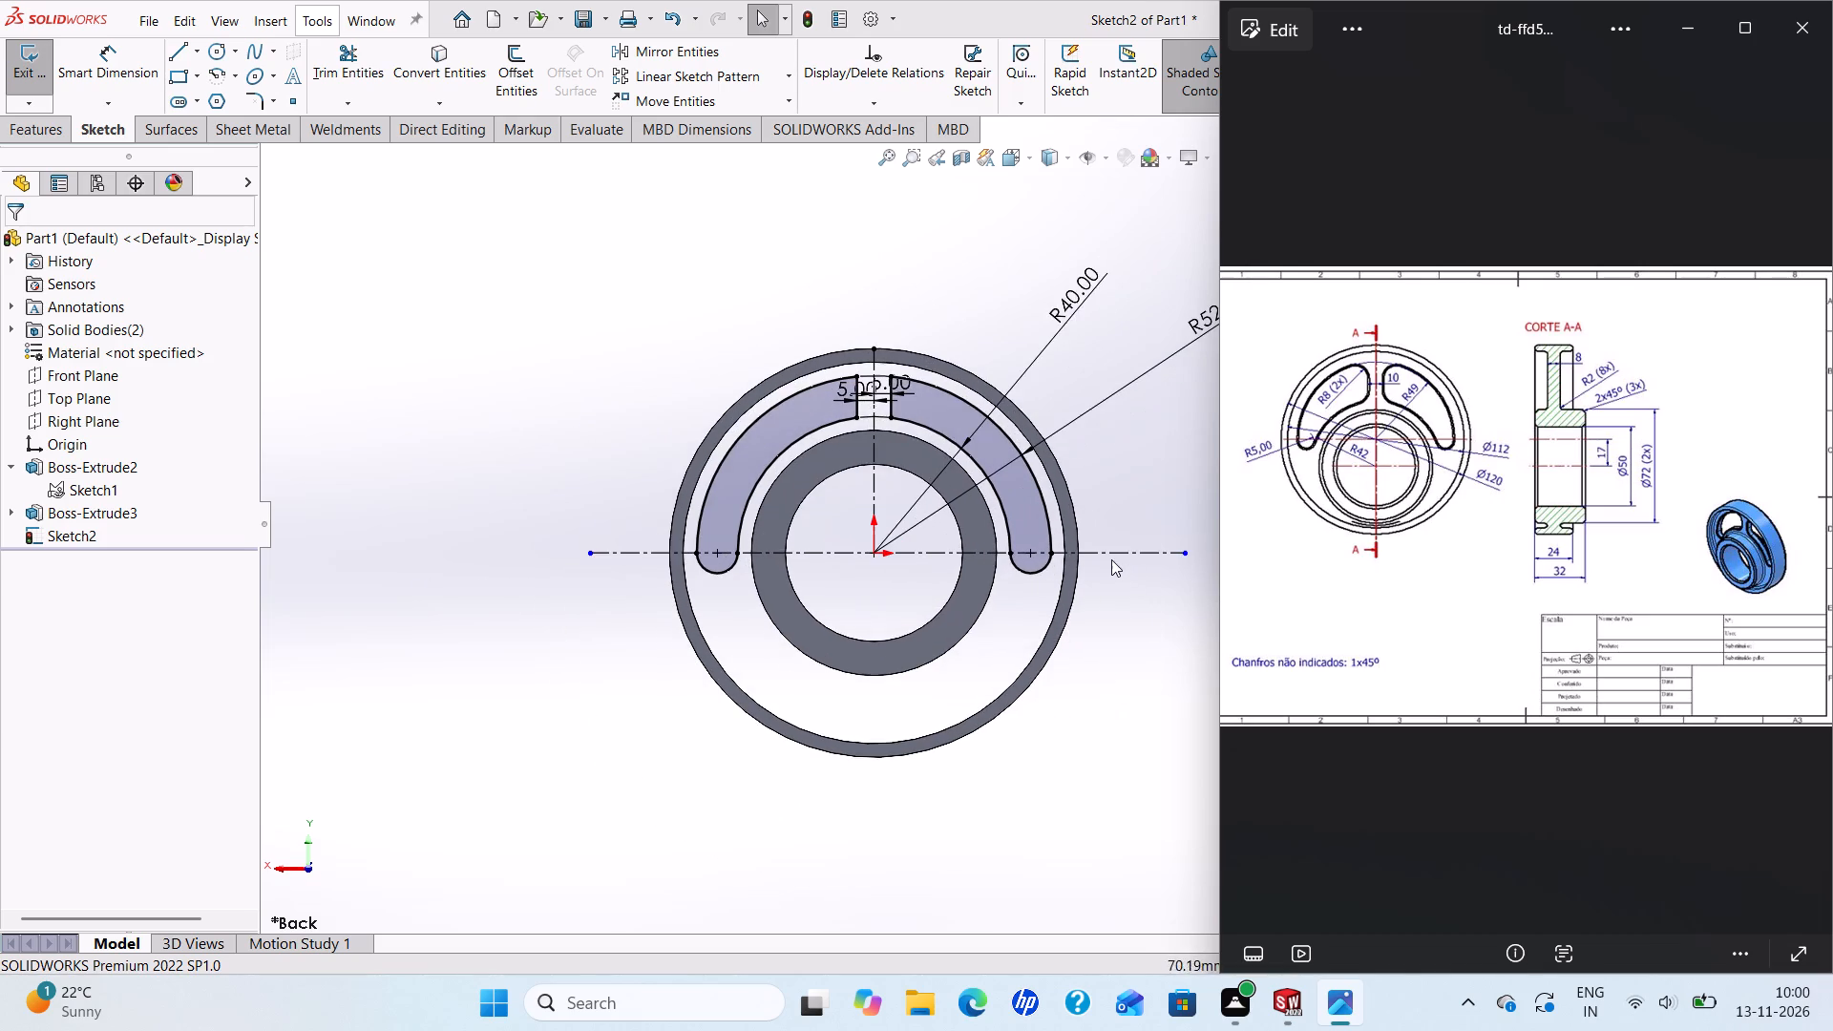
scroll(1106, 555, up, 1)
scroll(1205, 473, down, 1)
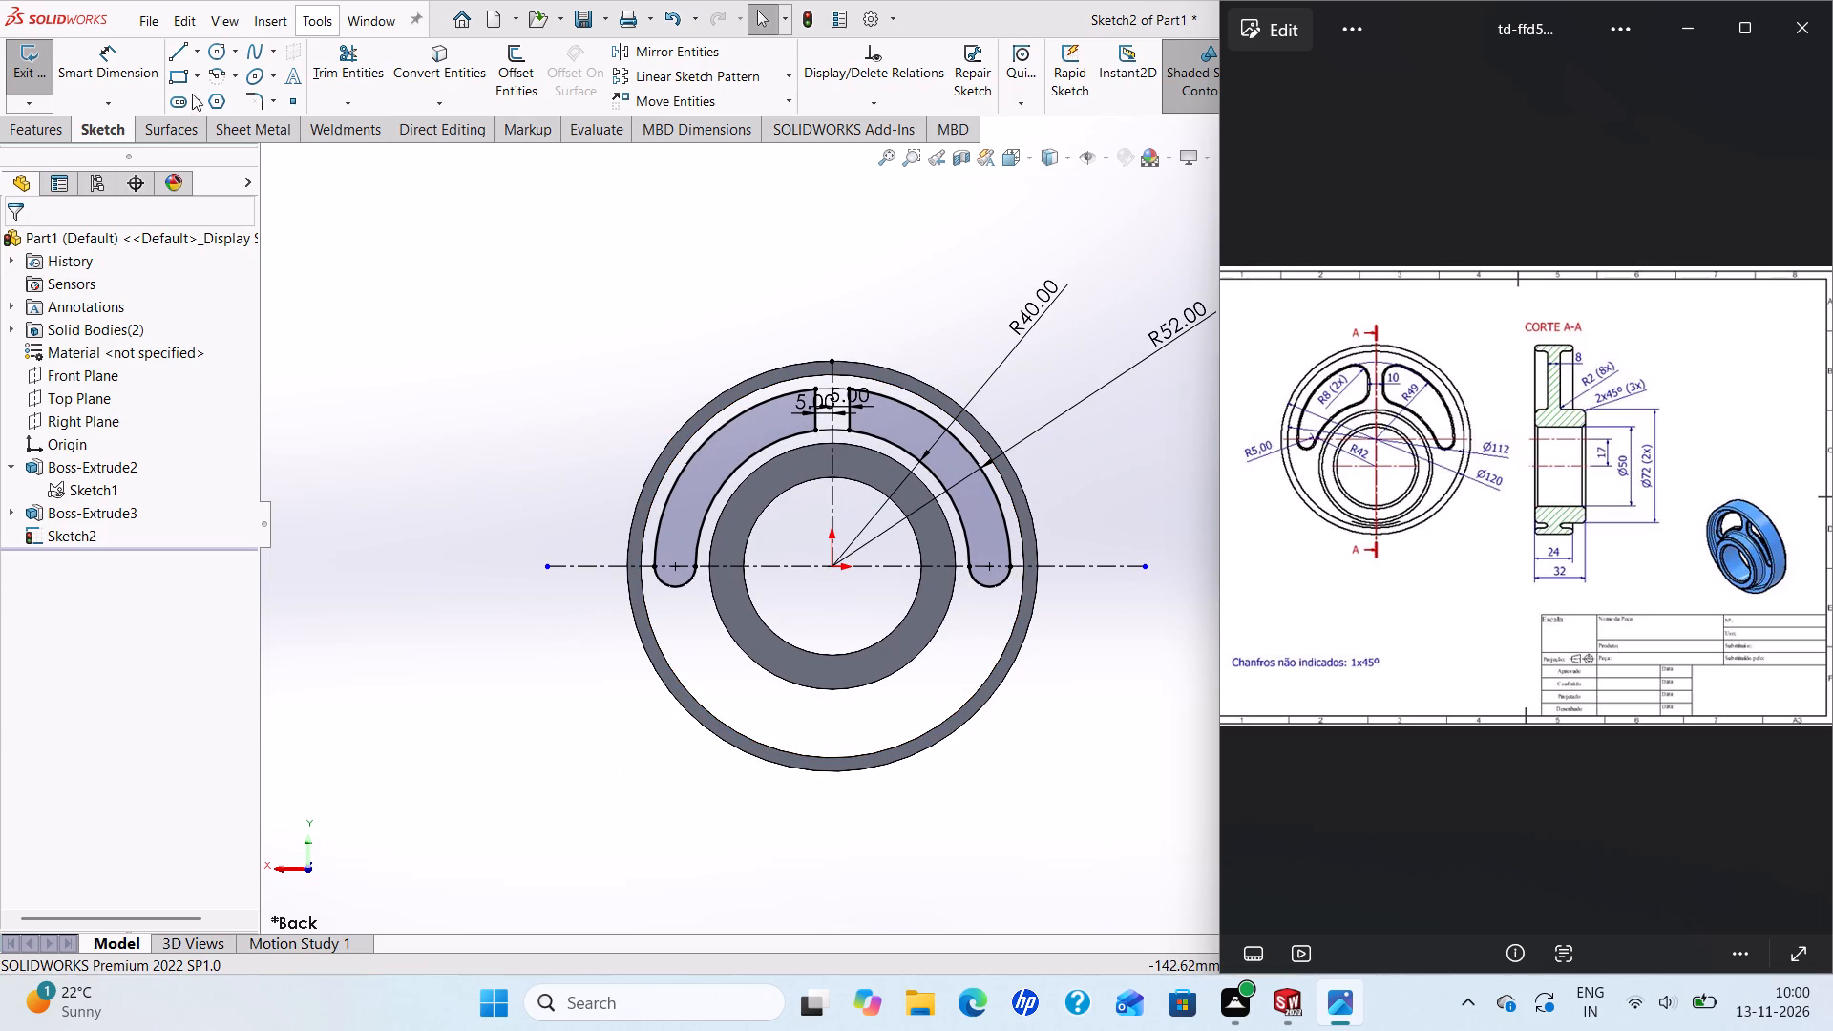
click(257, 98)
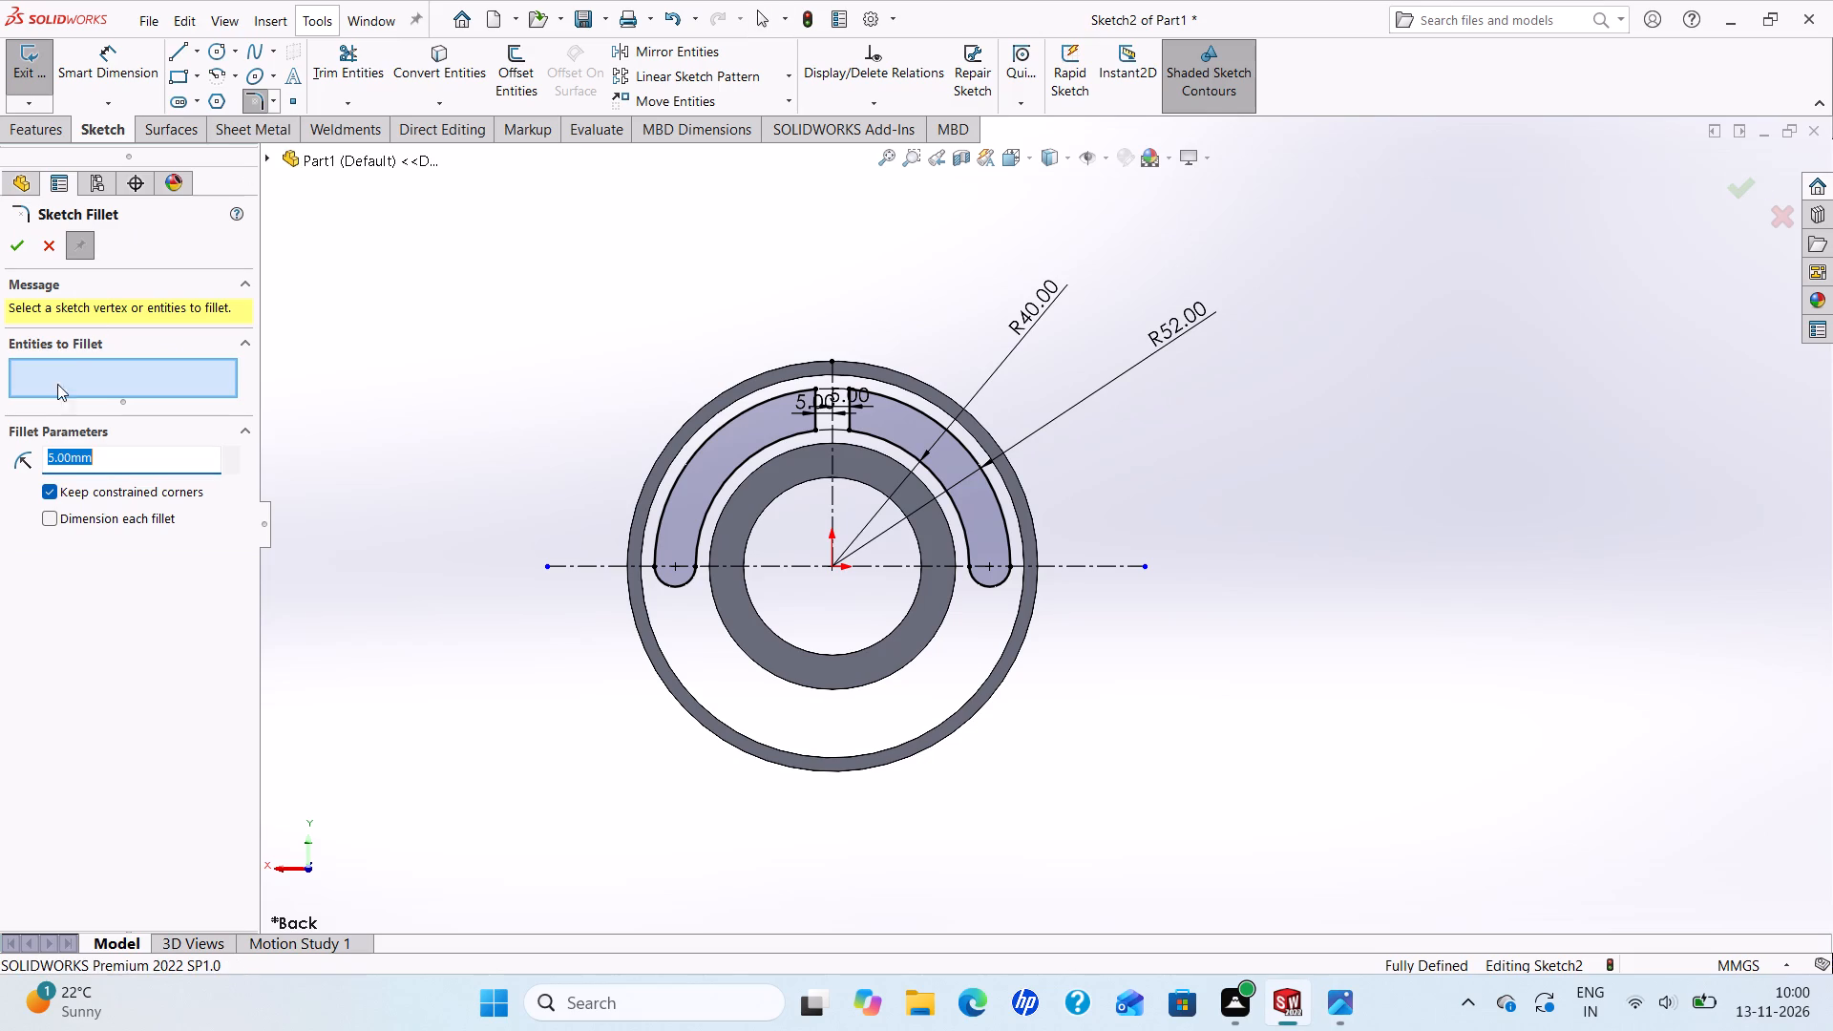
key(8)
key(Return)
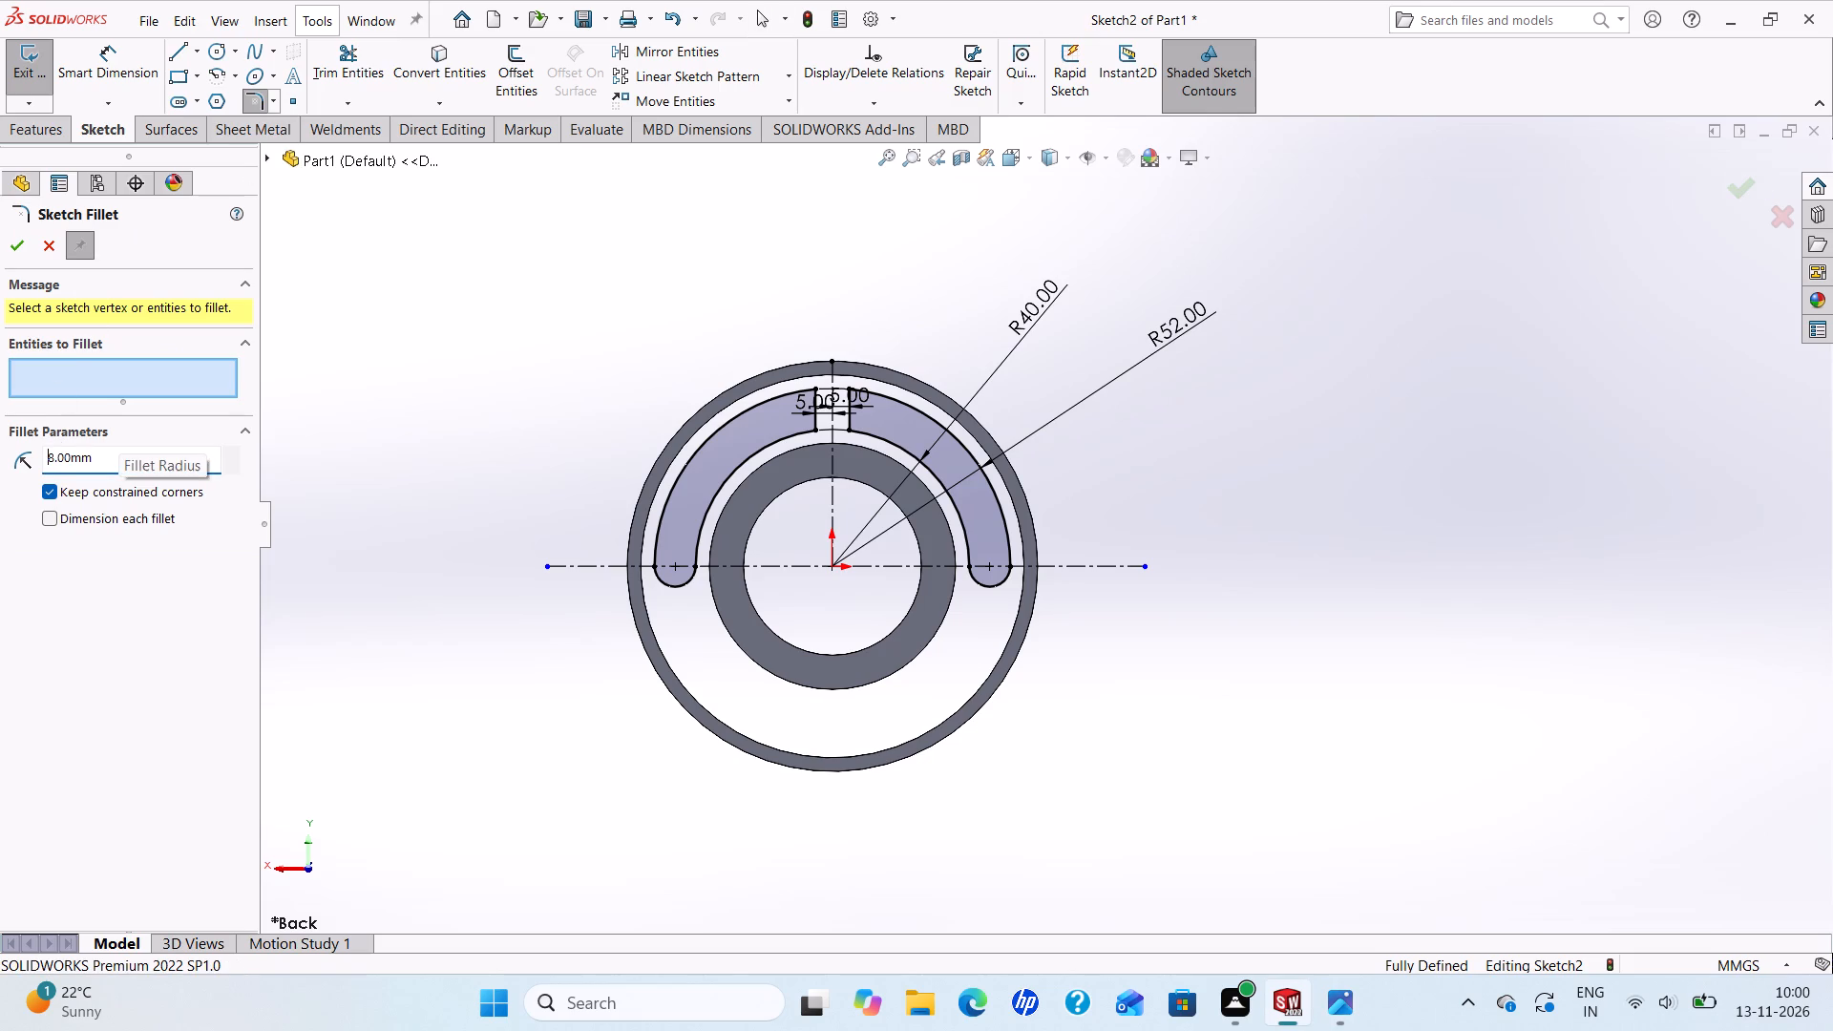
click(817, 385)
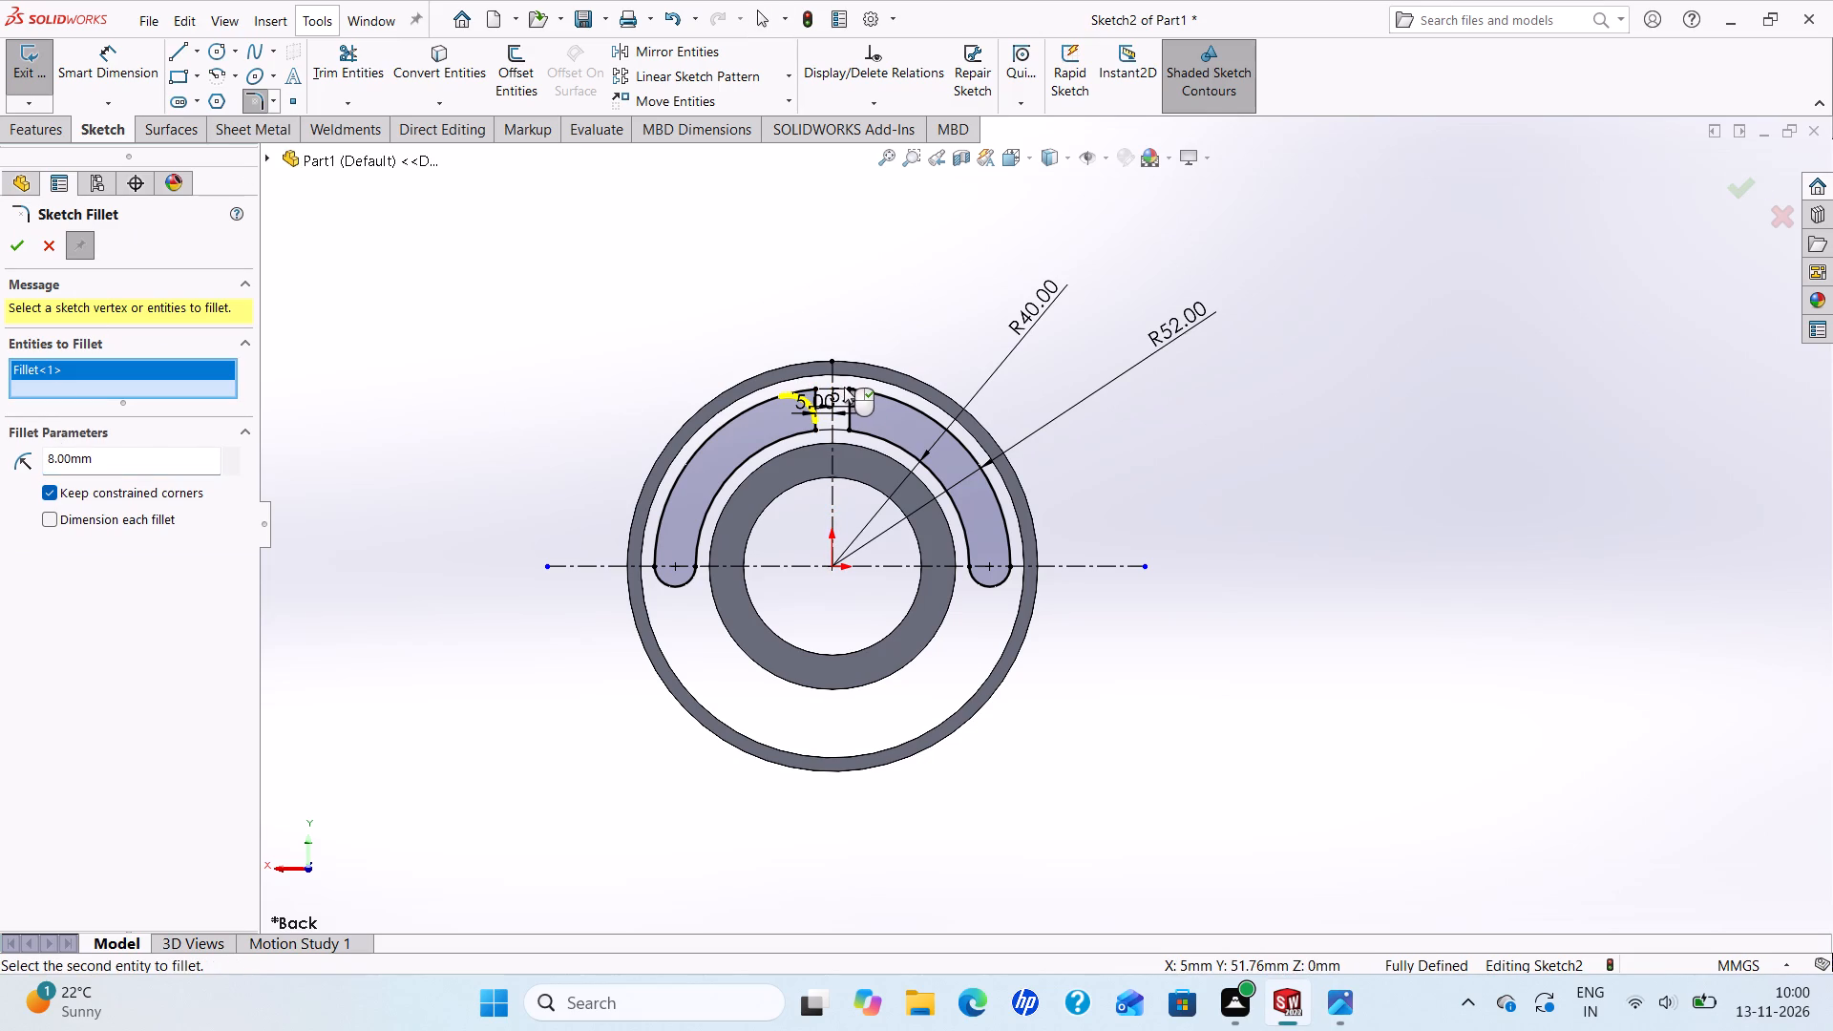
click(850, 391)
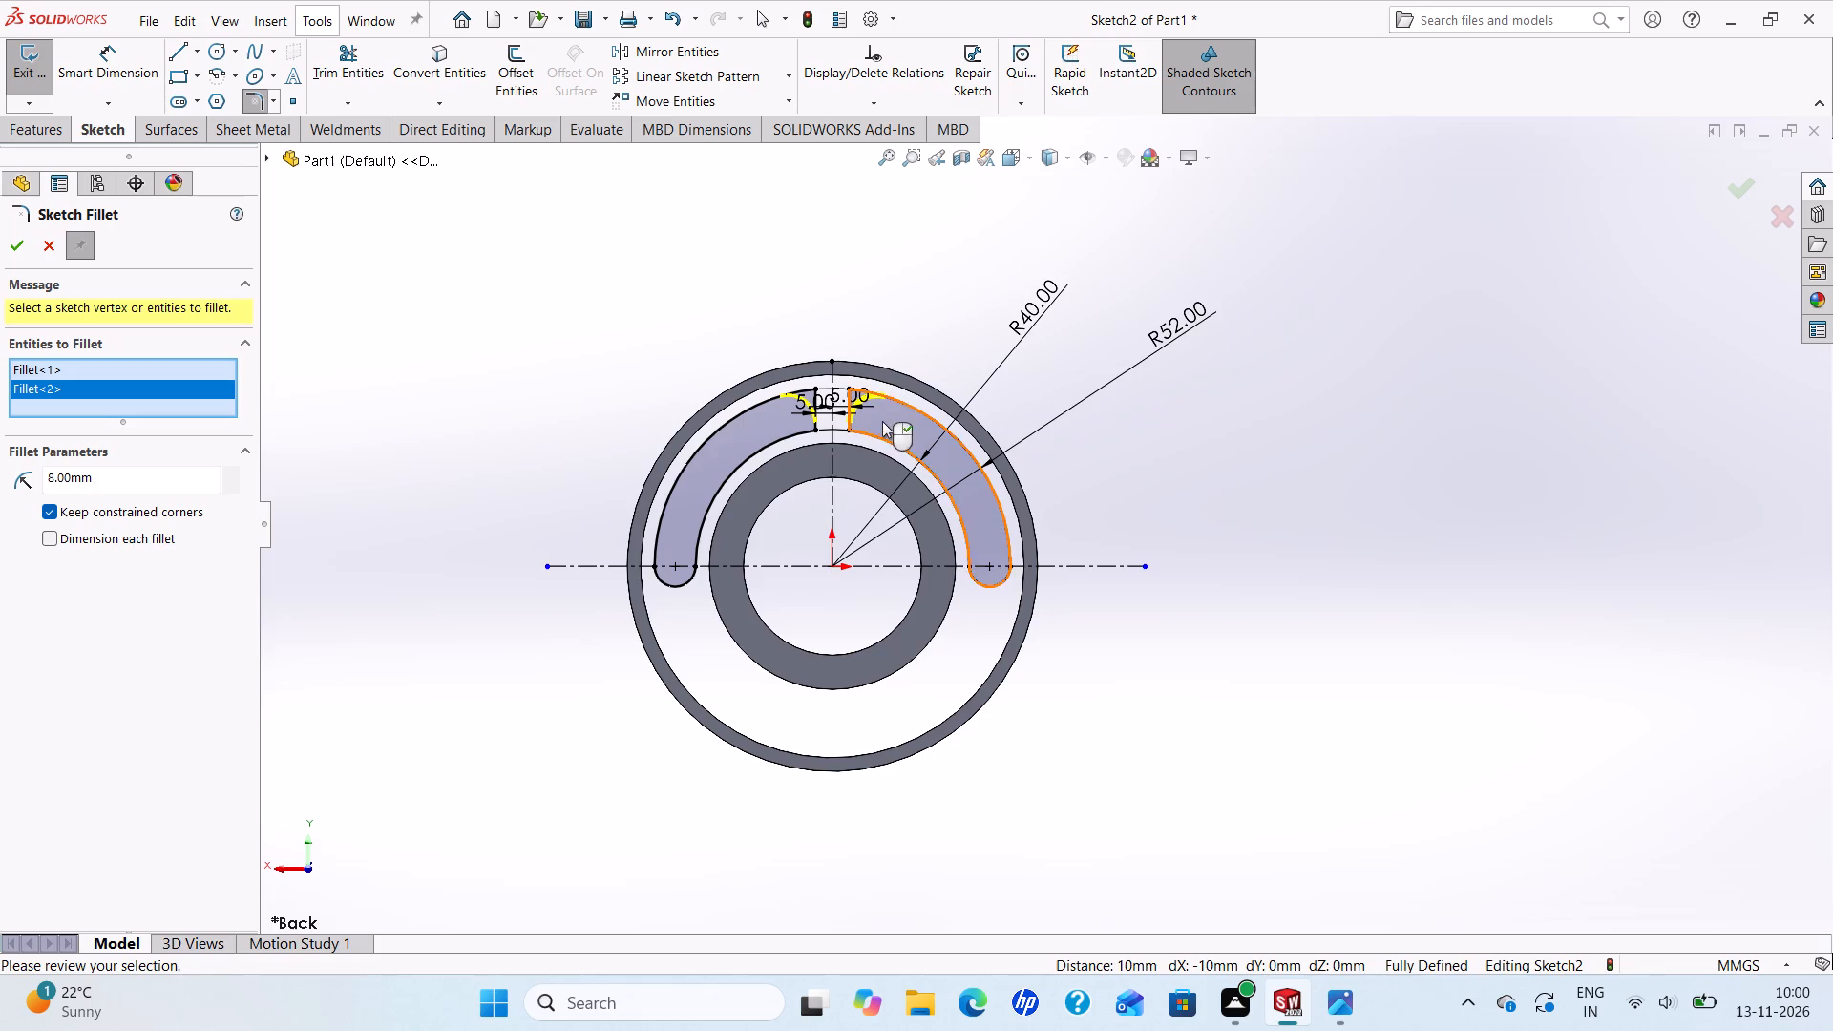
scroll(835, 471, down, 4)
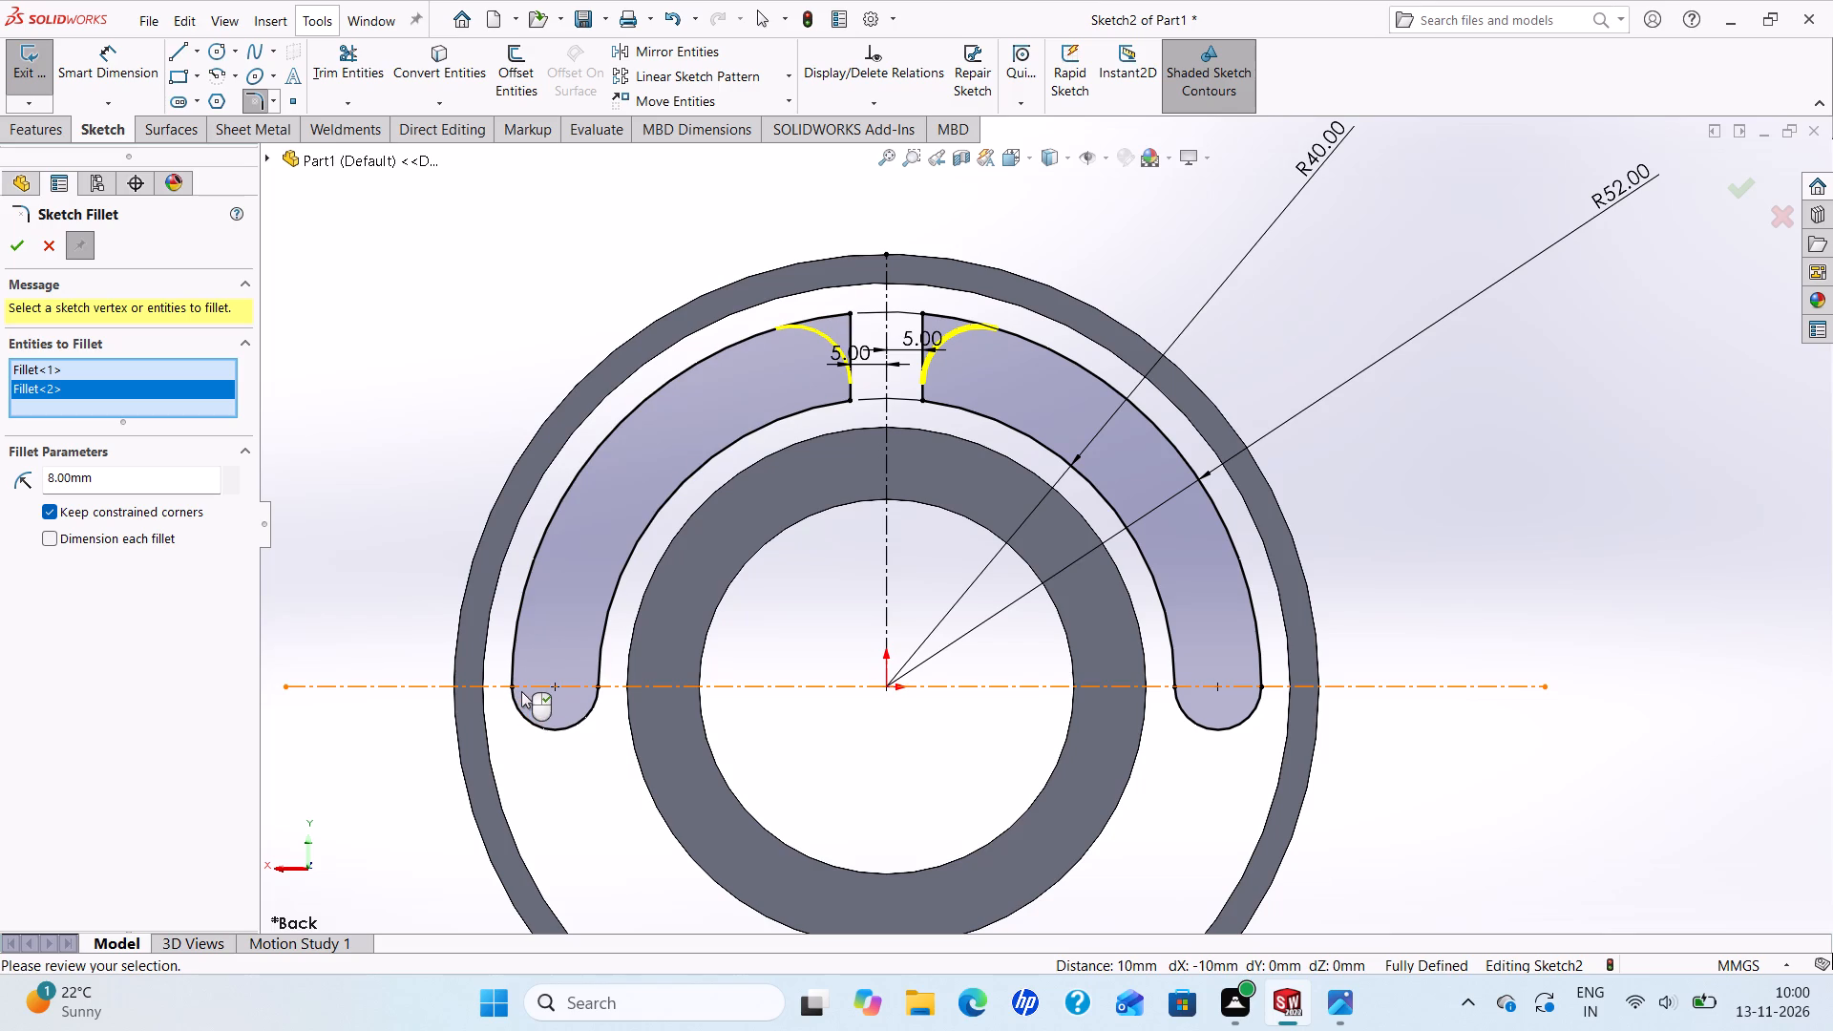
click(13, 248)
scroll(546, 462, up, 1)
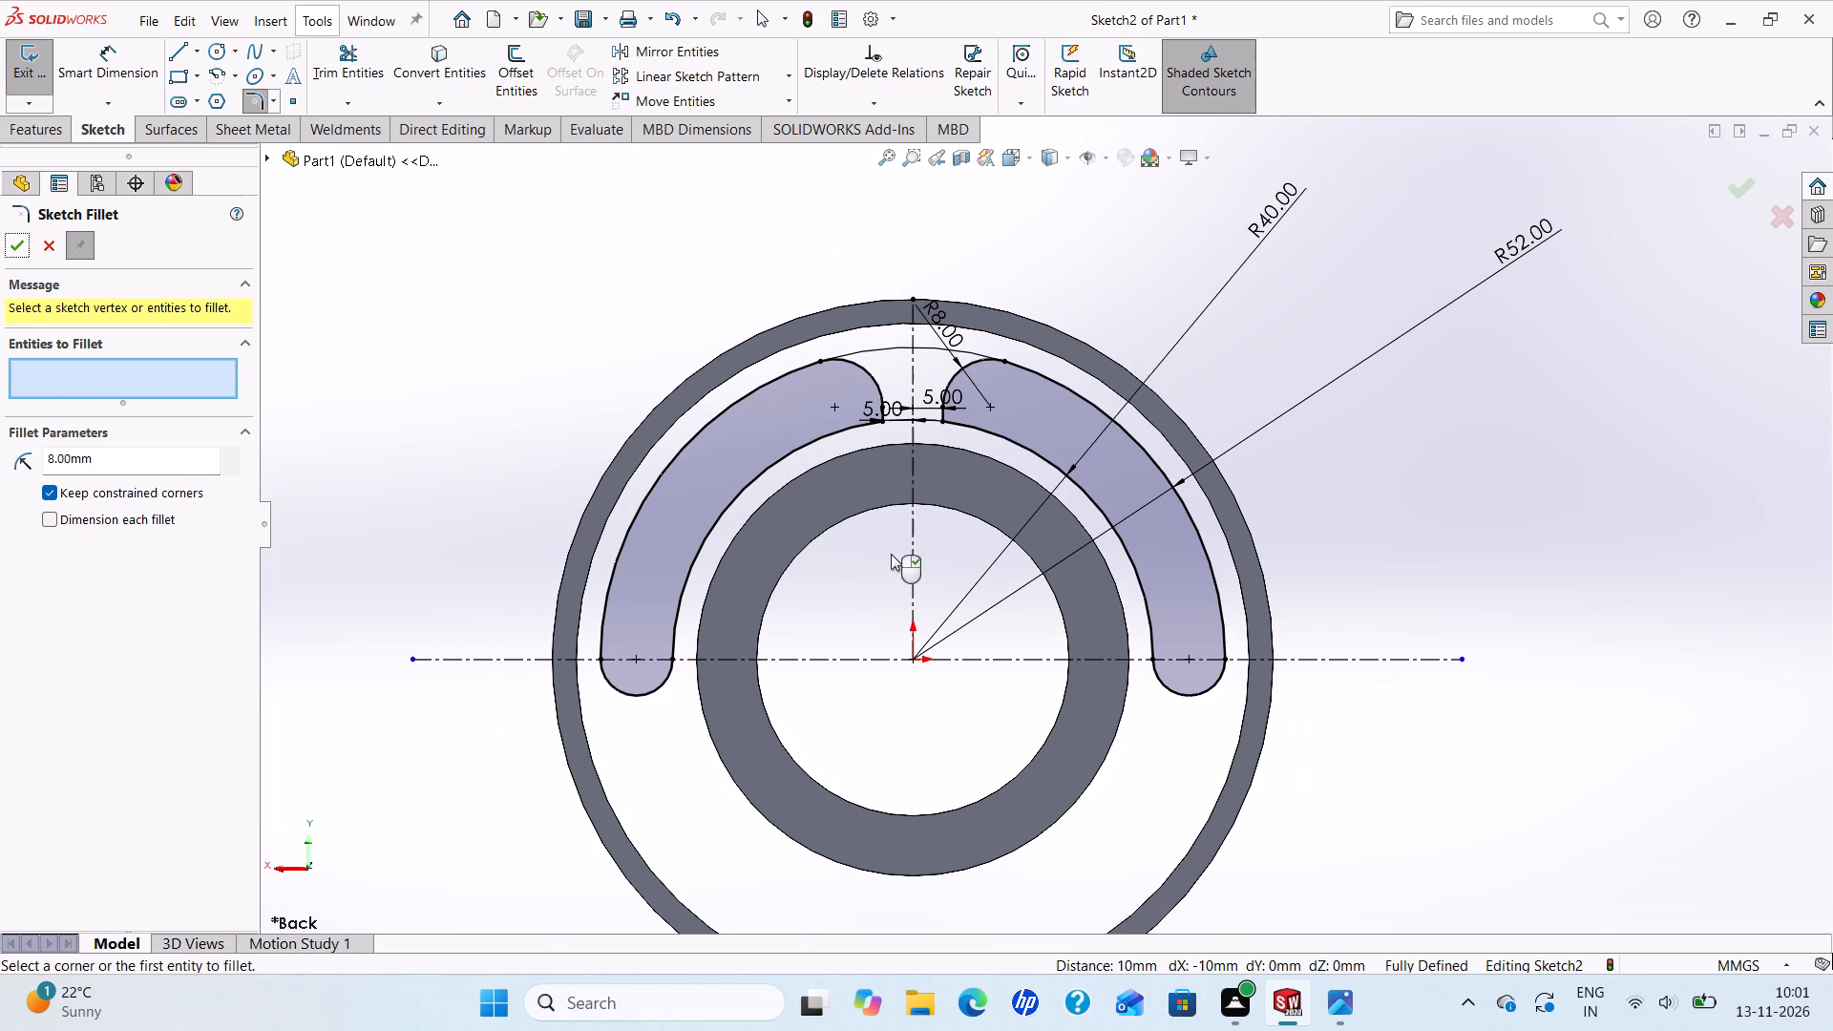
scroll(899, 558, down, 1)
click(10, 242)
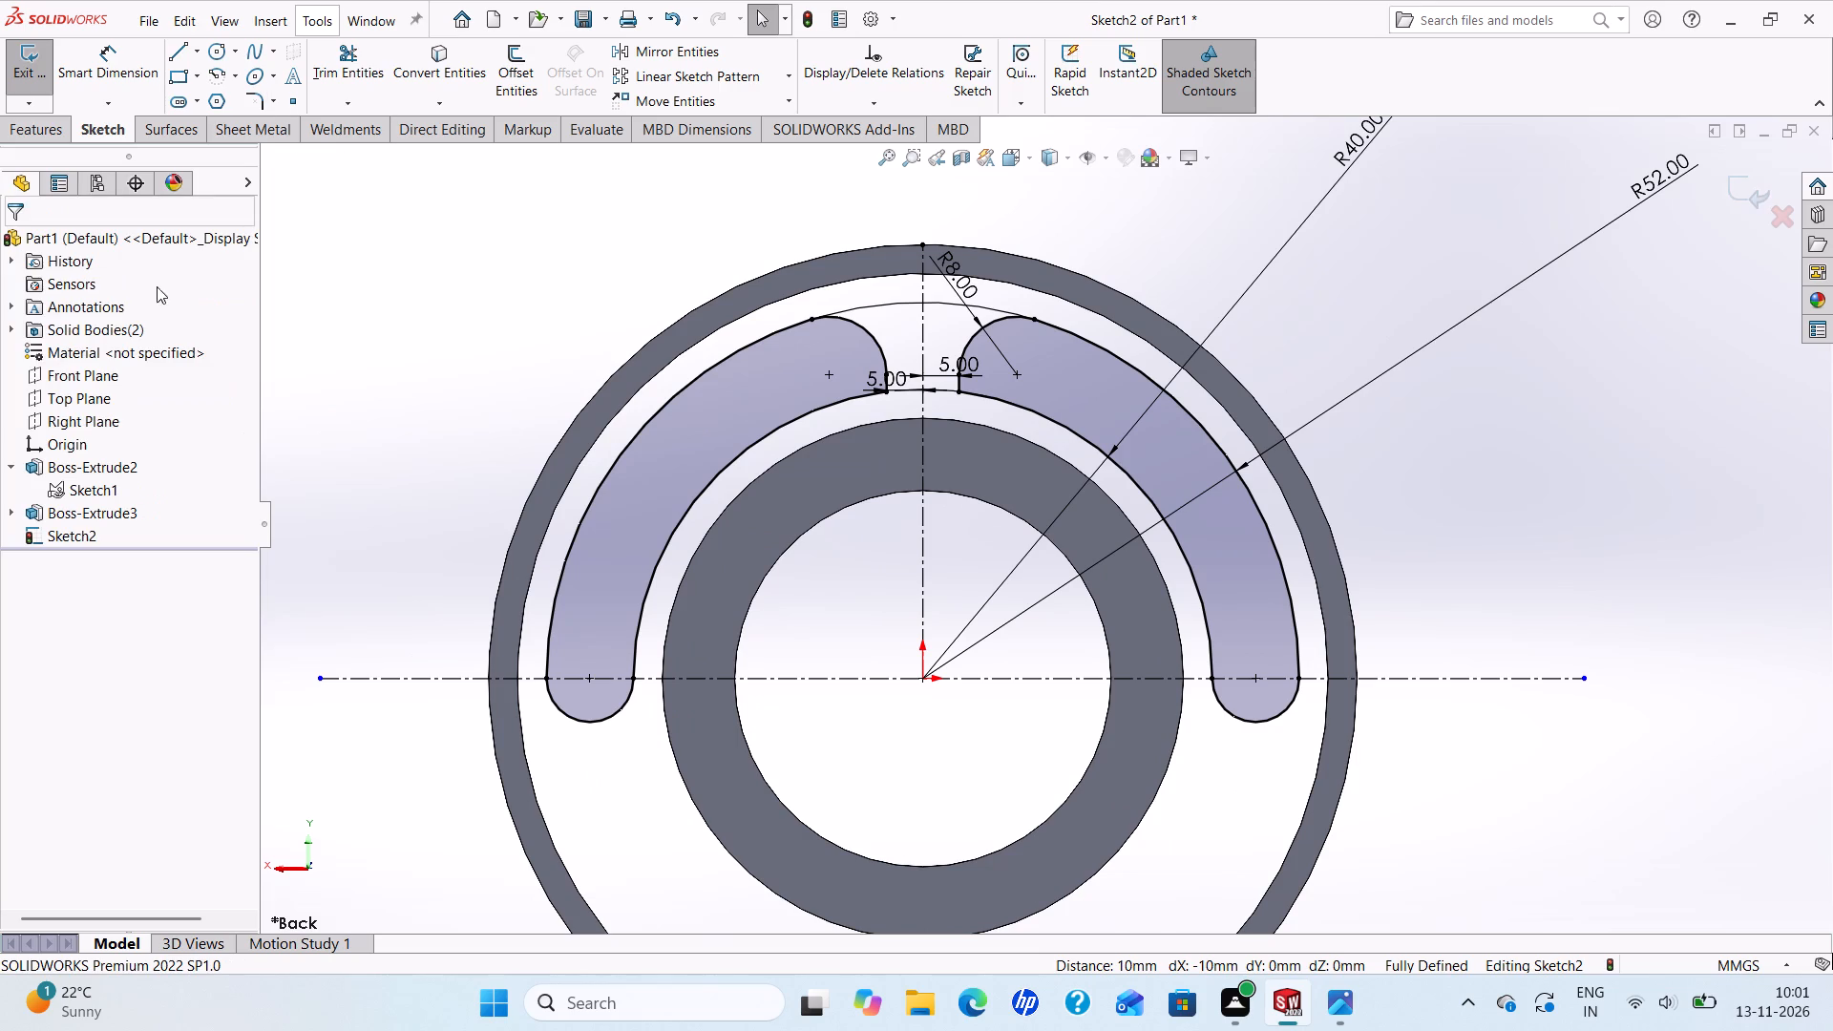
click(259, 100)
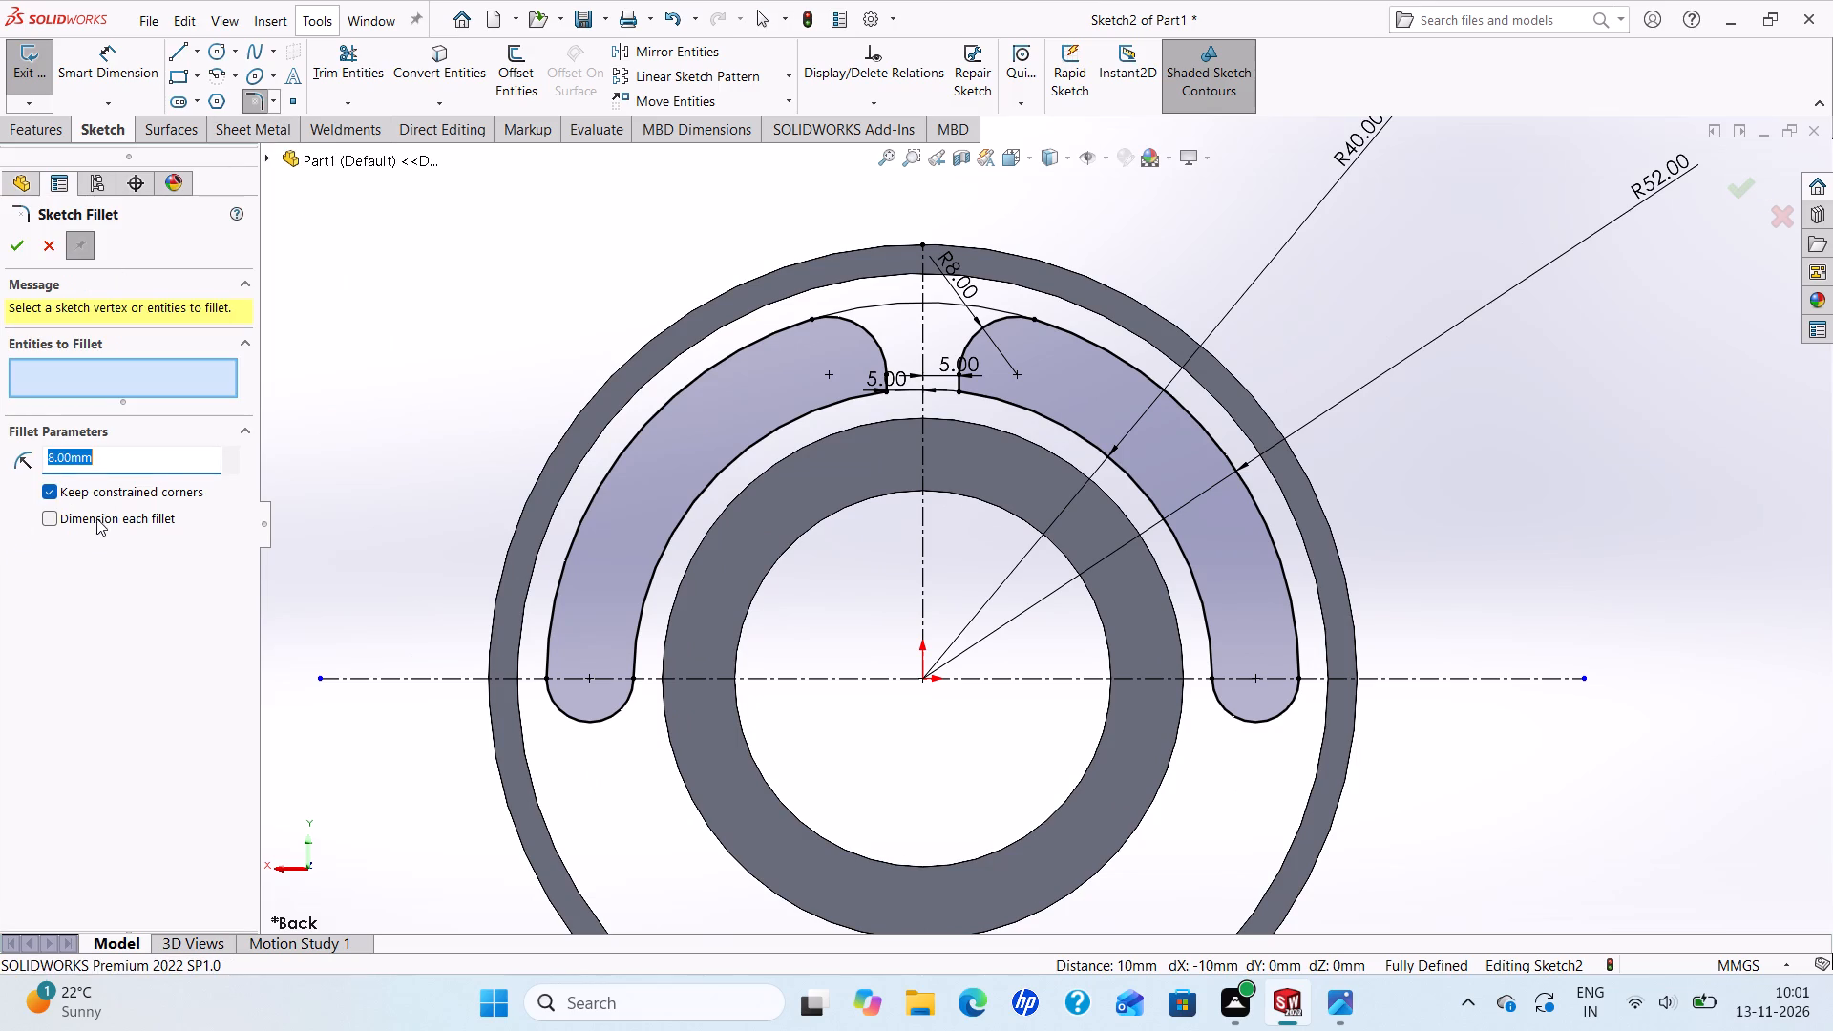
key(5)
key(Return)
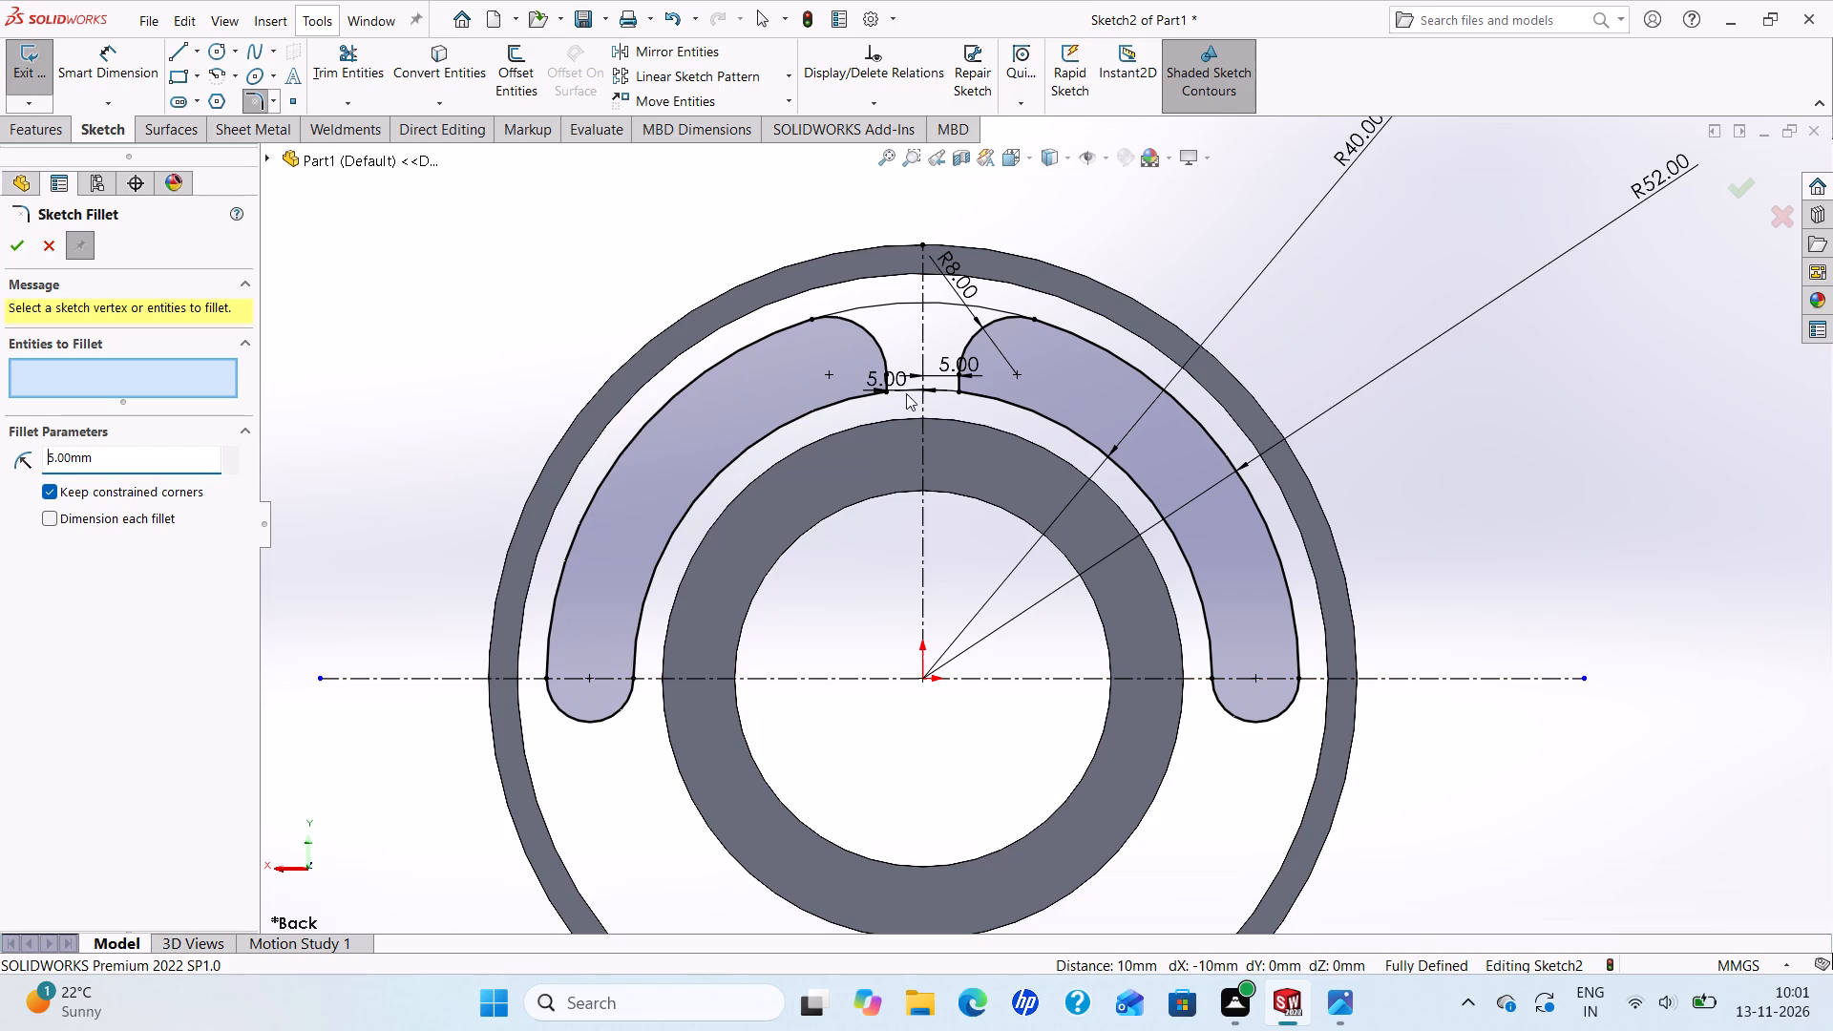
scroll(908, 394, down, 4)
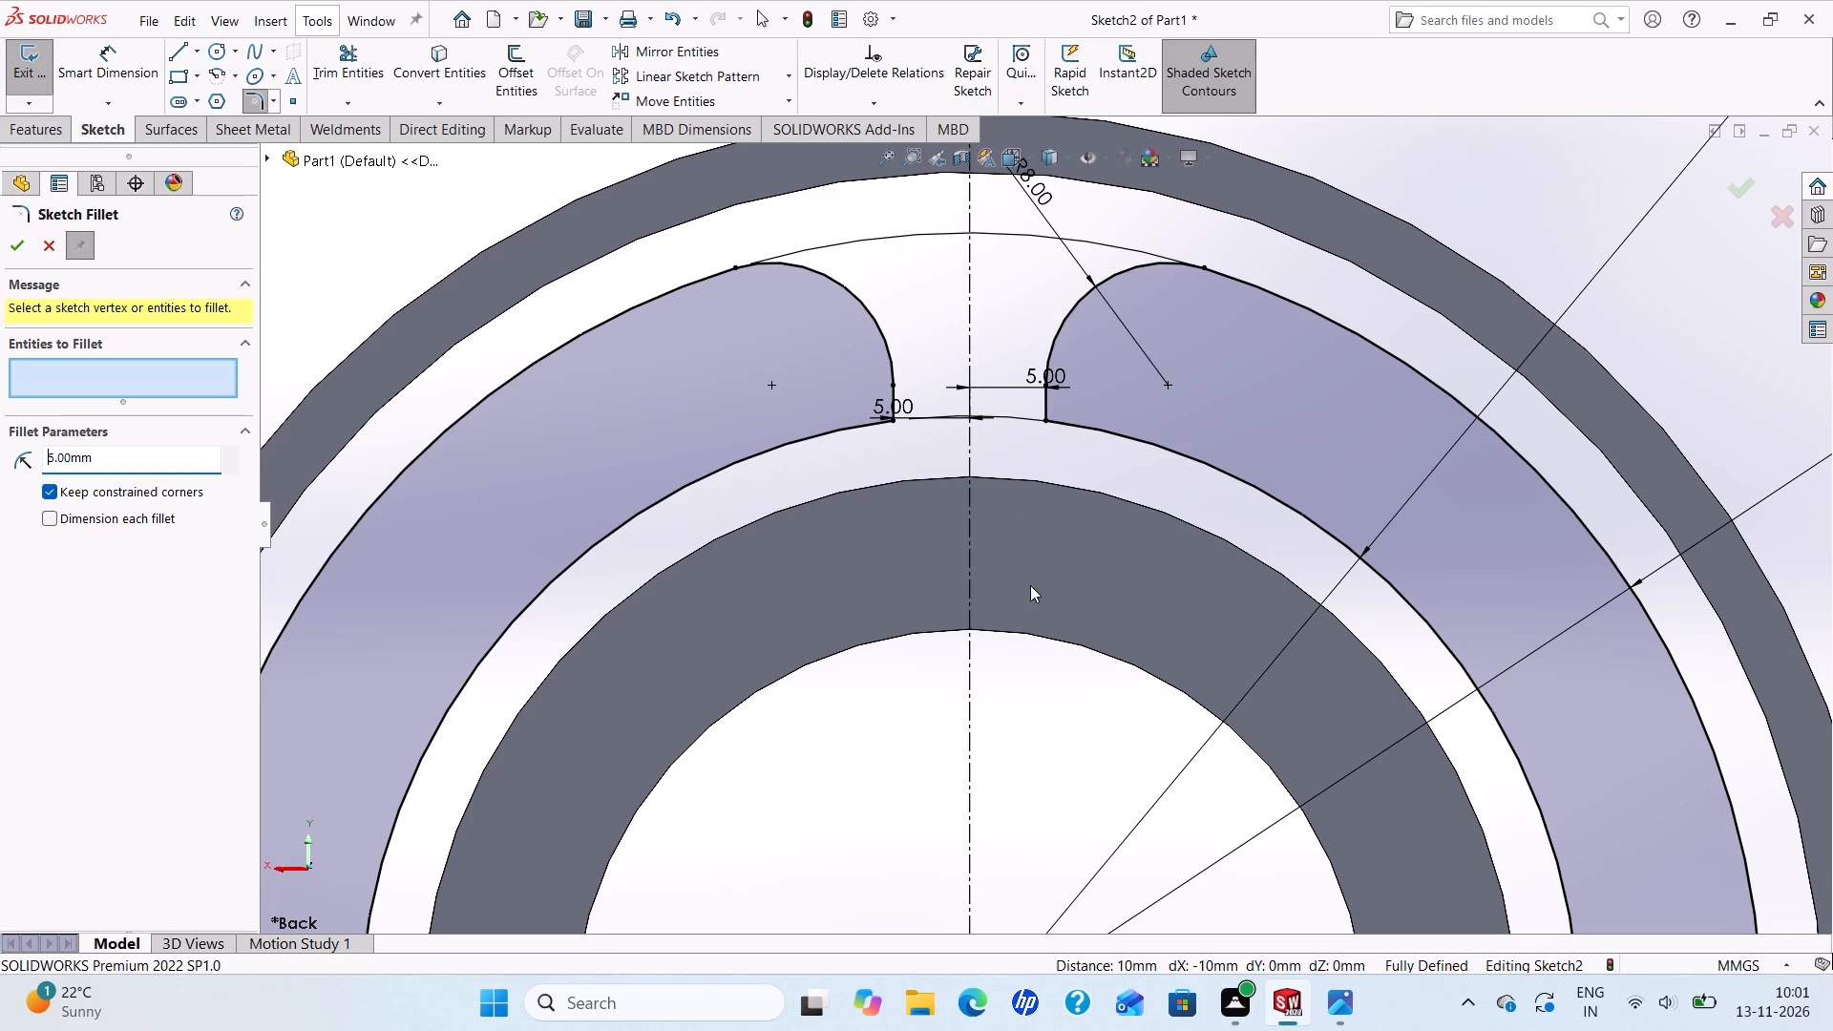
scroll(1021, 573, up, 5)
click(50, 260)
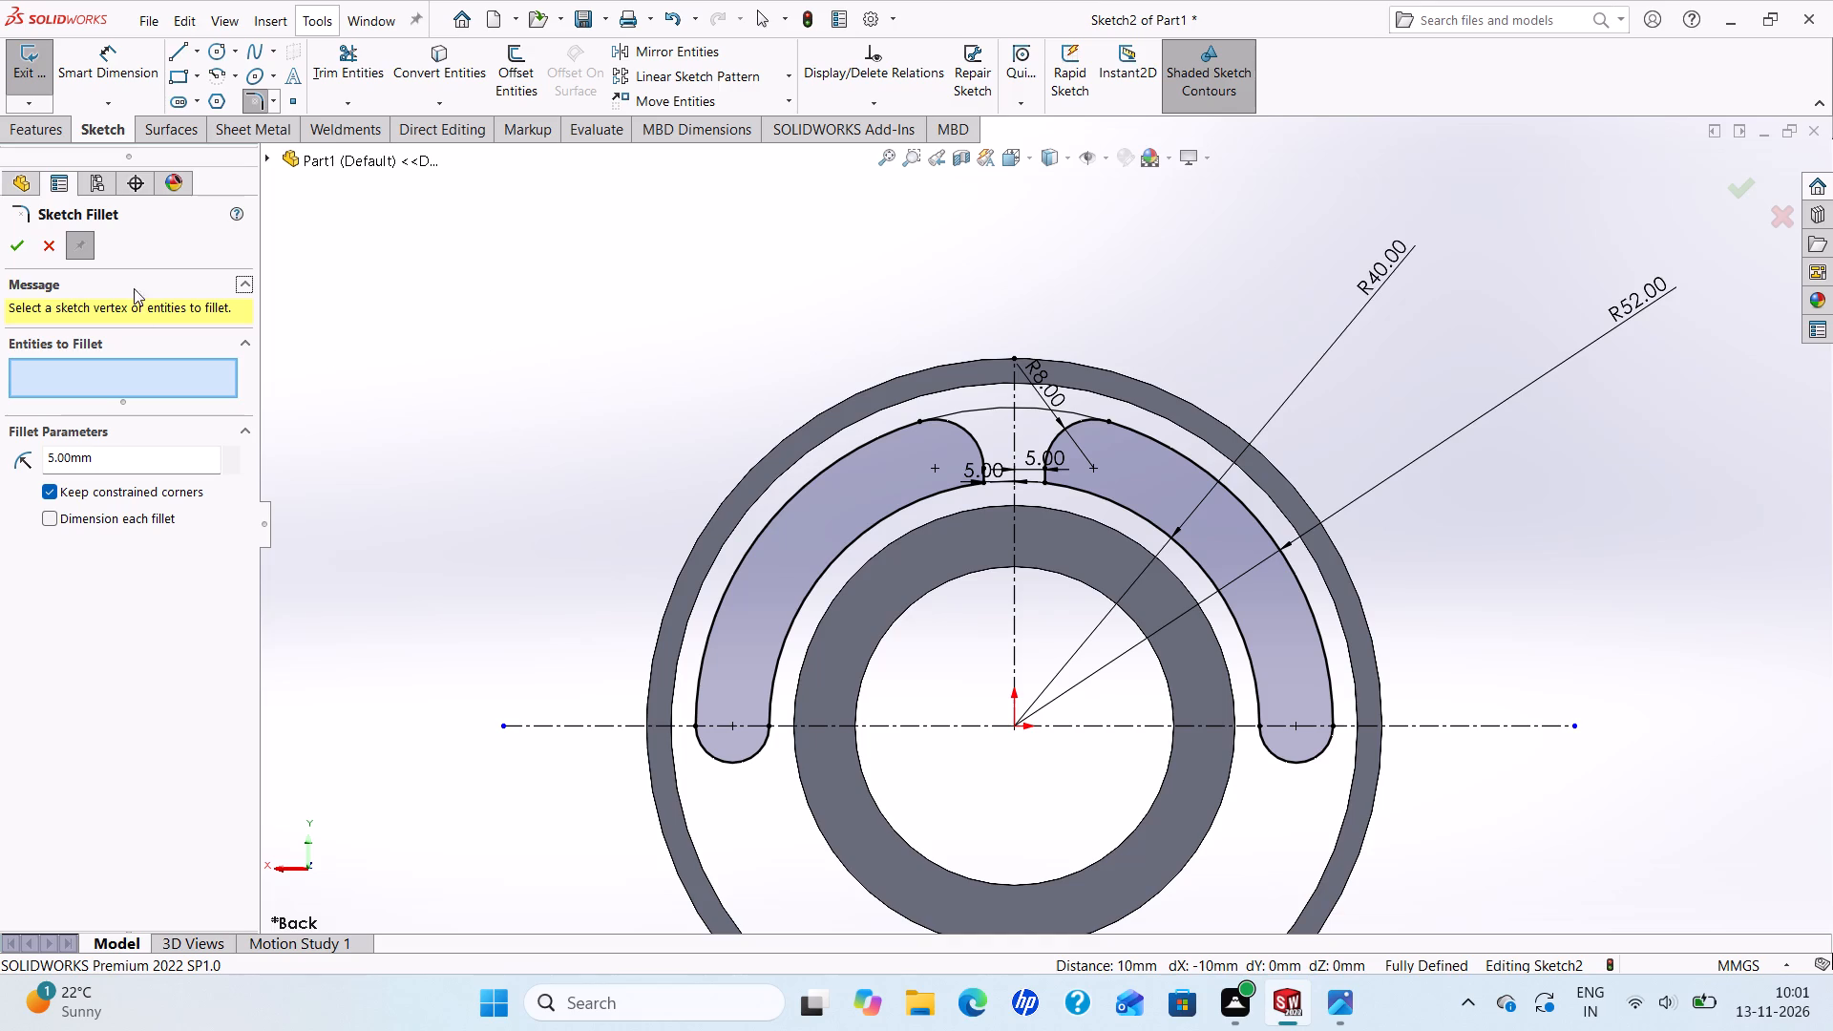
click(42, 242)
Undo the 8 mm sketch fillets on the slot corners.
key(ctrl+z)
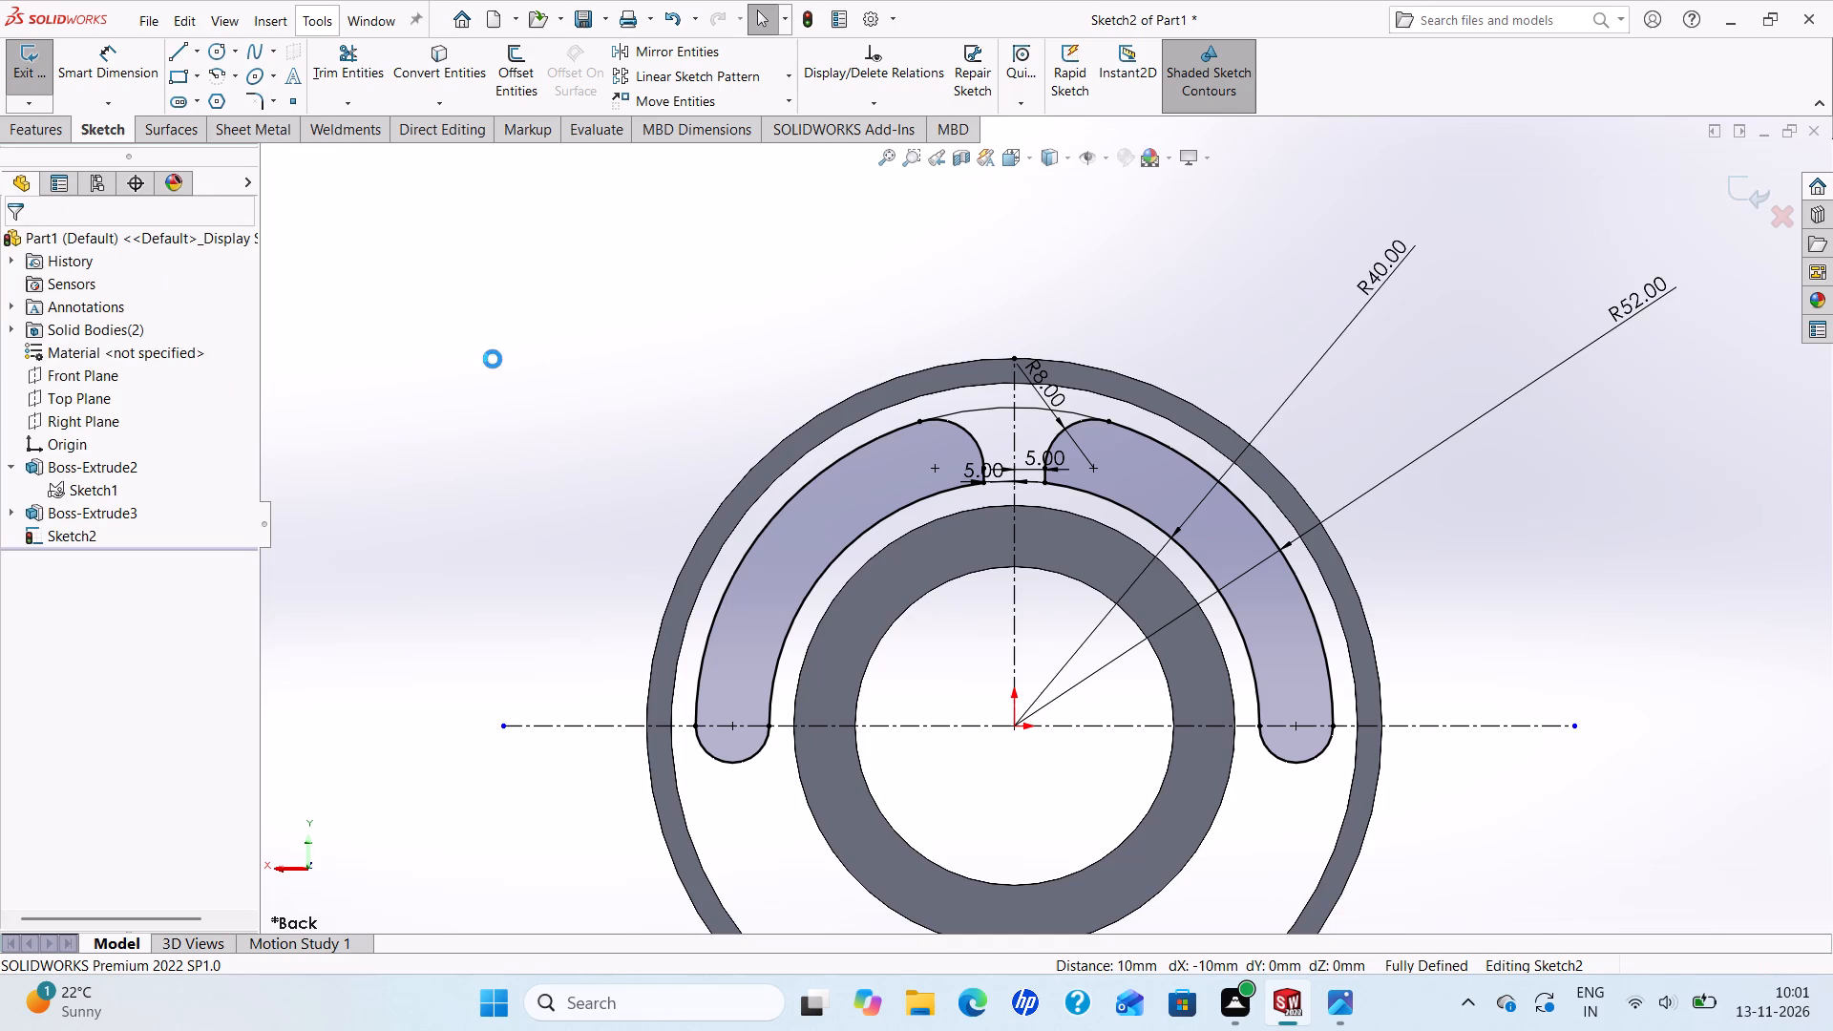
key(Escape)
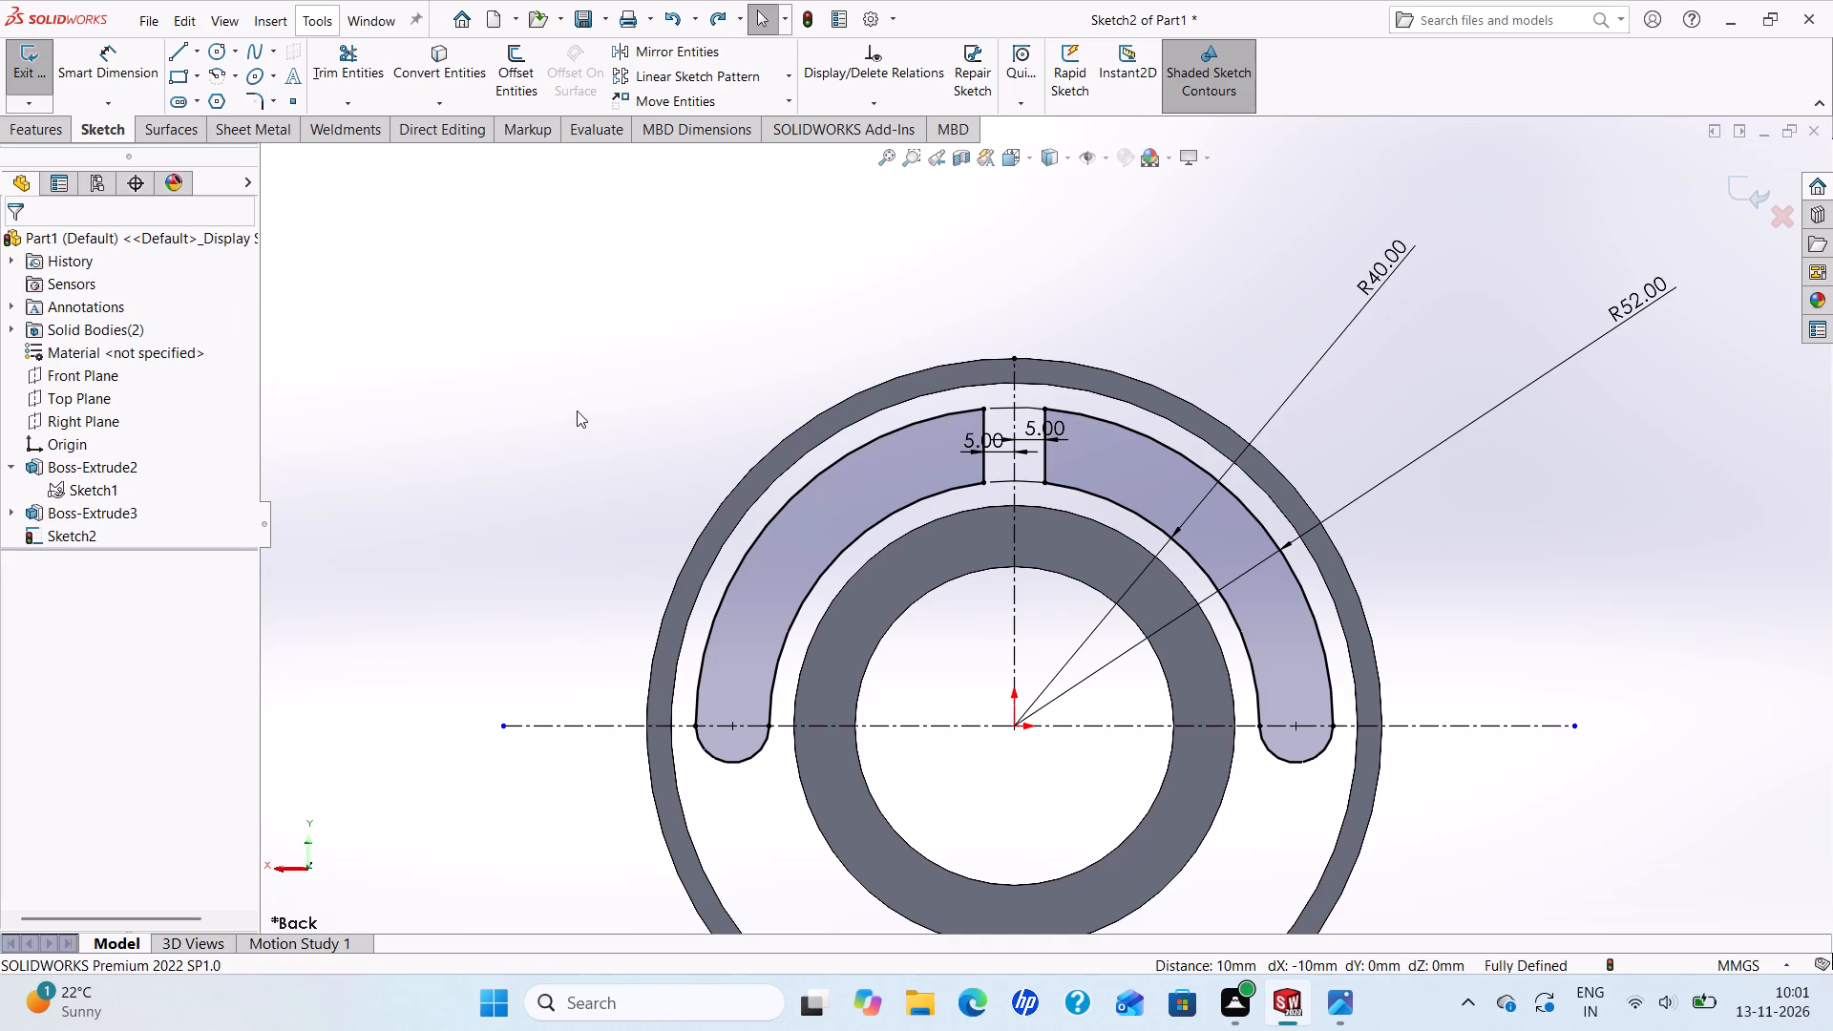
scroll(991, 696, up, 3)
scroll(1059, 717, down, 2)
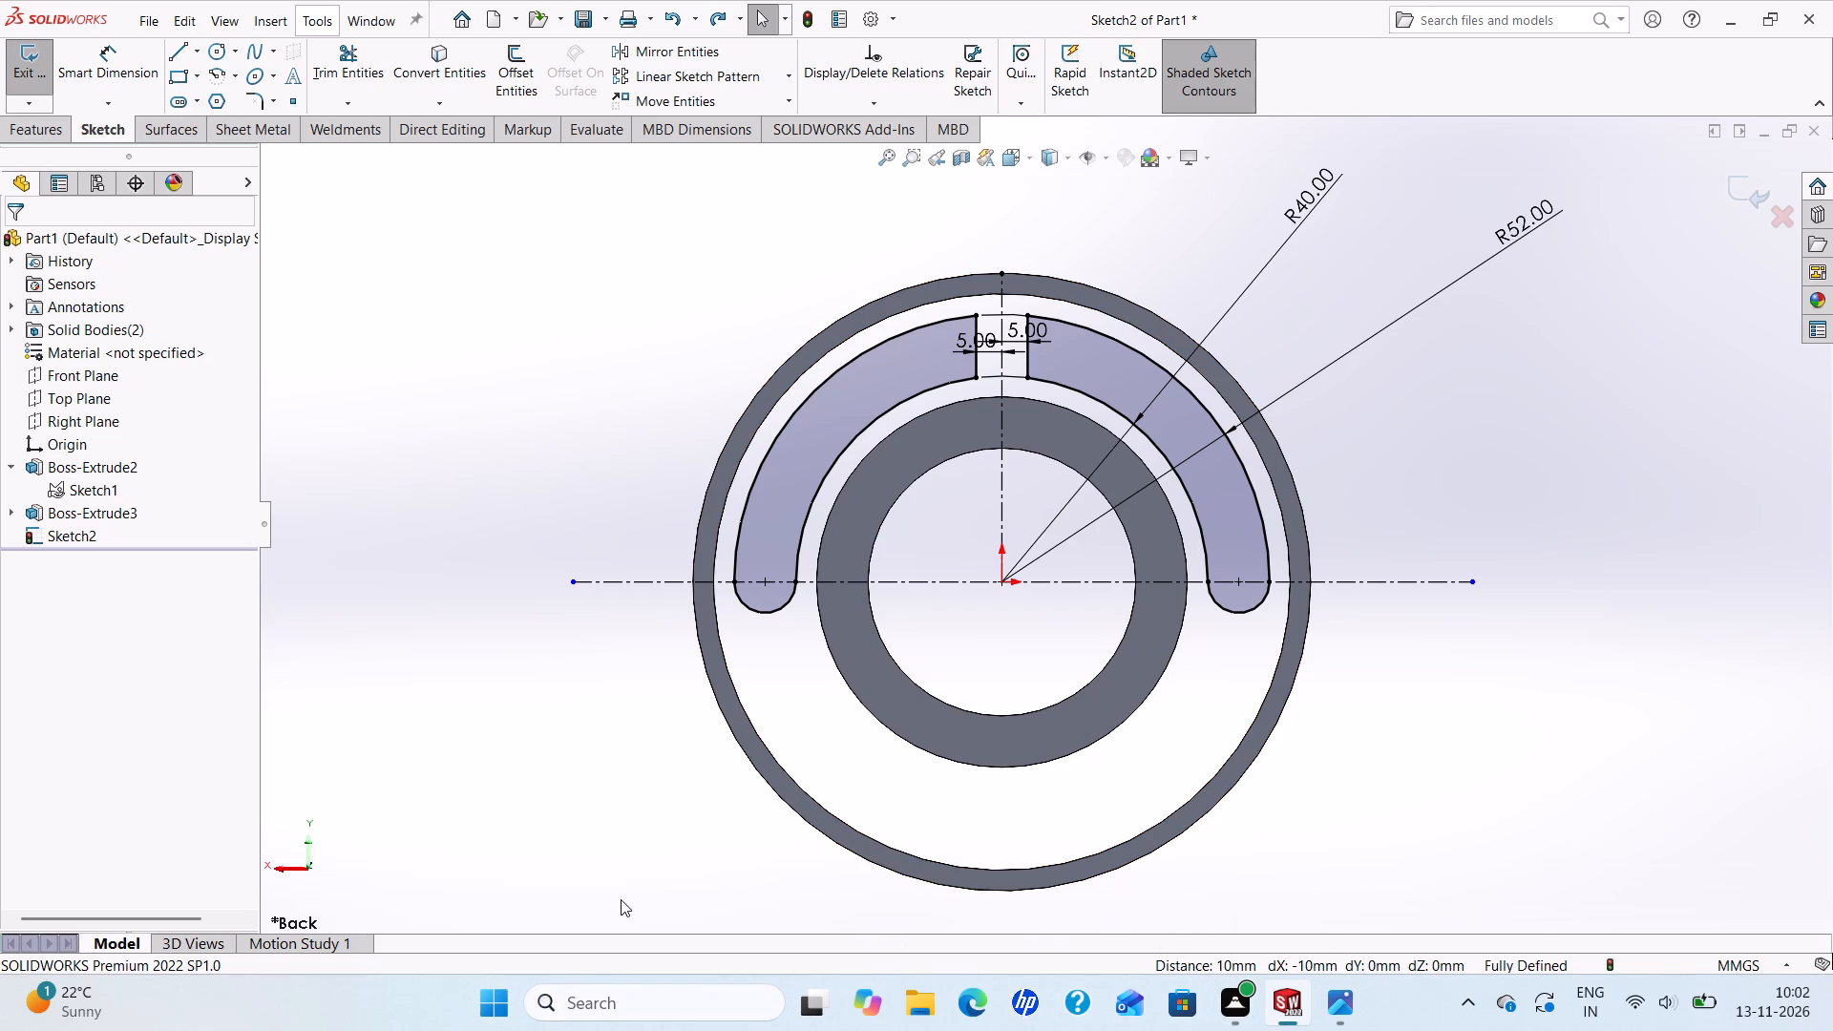
Review the slot geometry and radii in the reference drawing.
click(1335, 991)
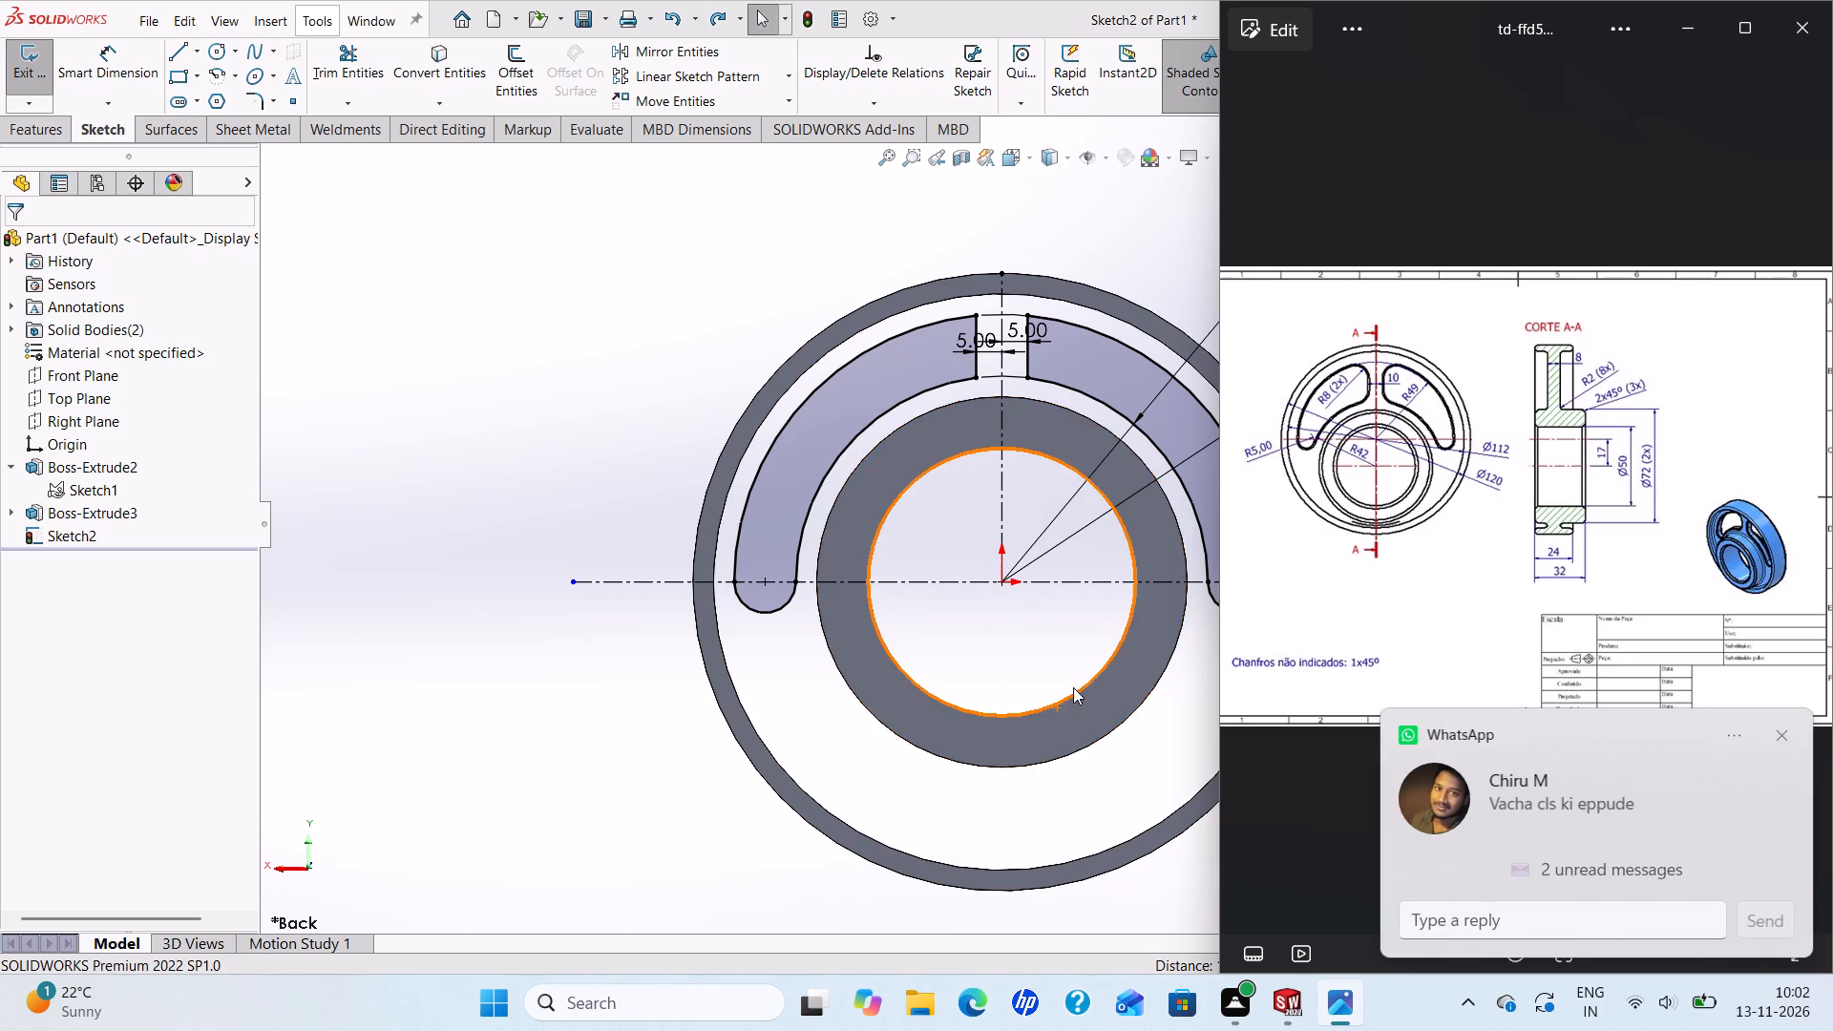
click(1780, 737)
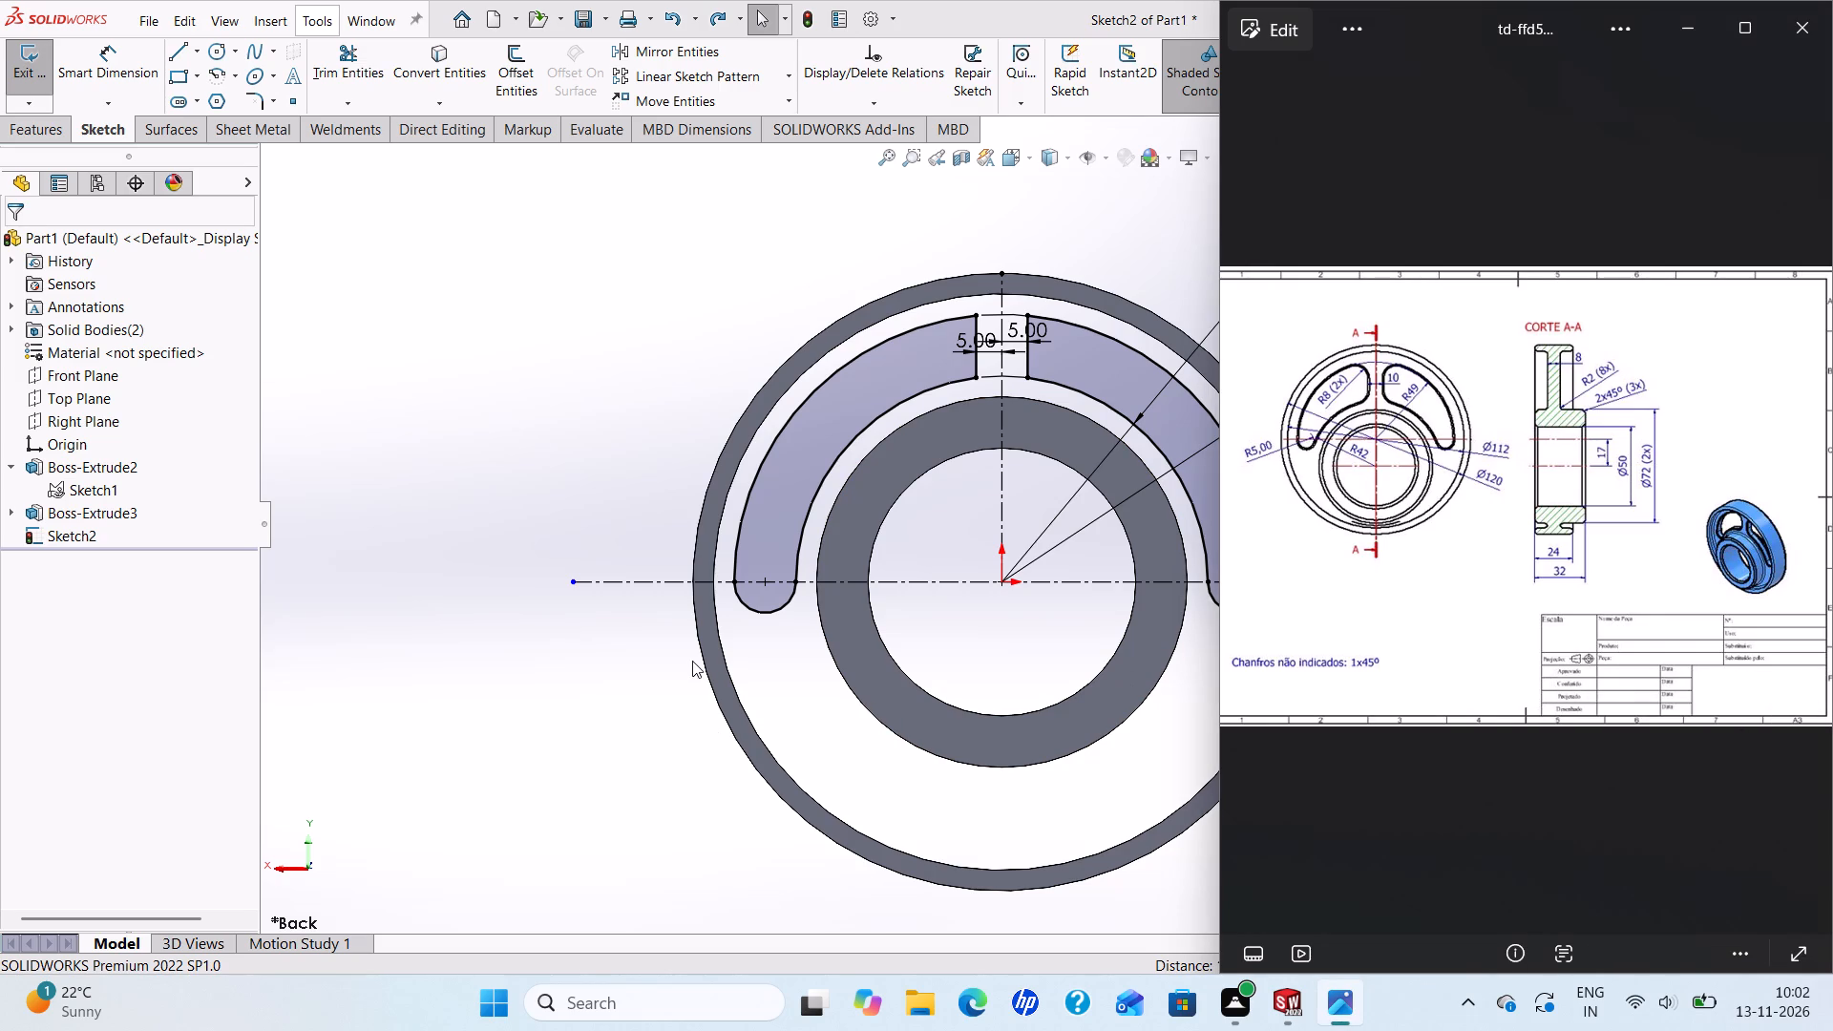
click(670, 650)
scroll(1256, 684, up, 2)
scroll(1256, 684, down, 1)
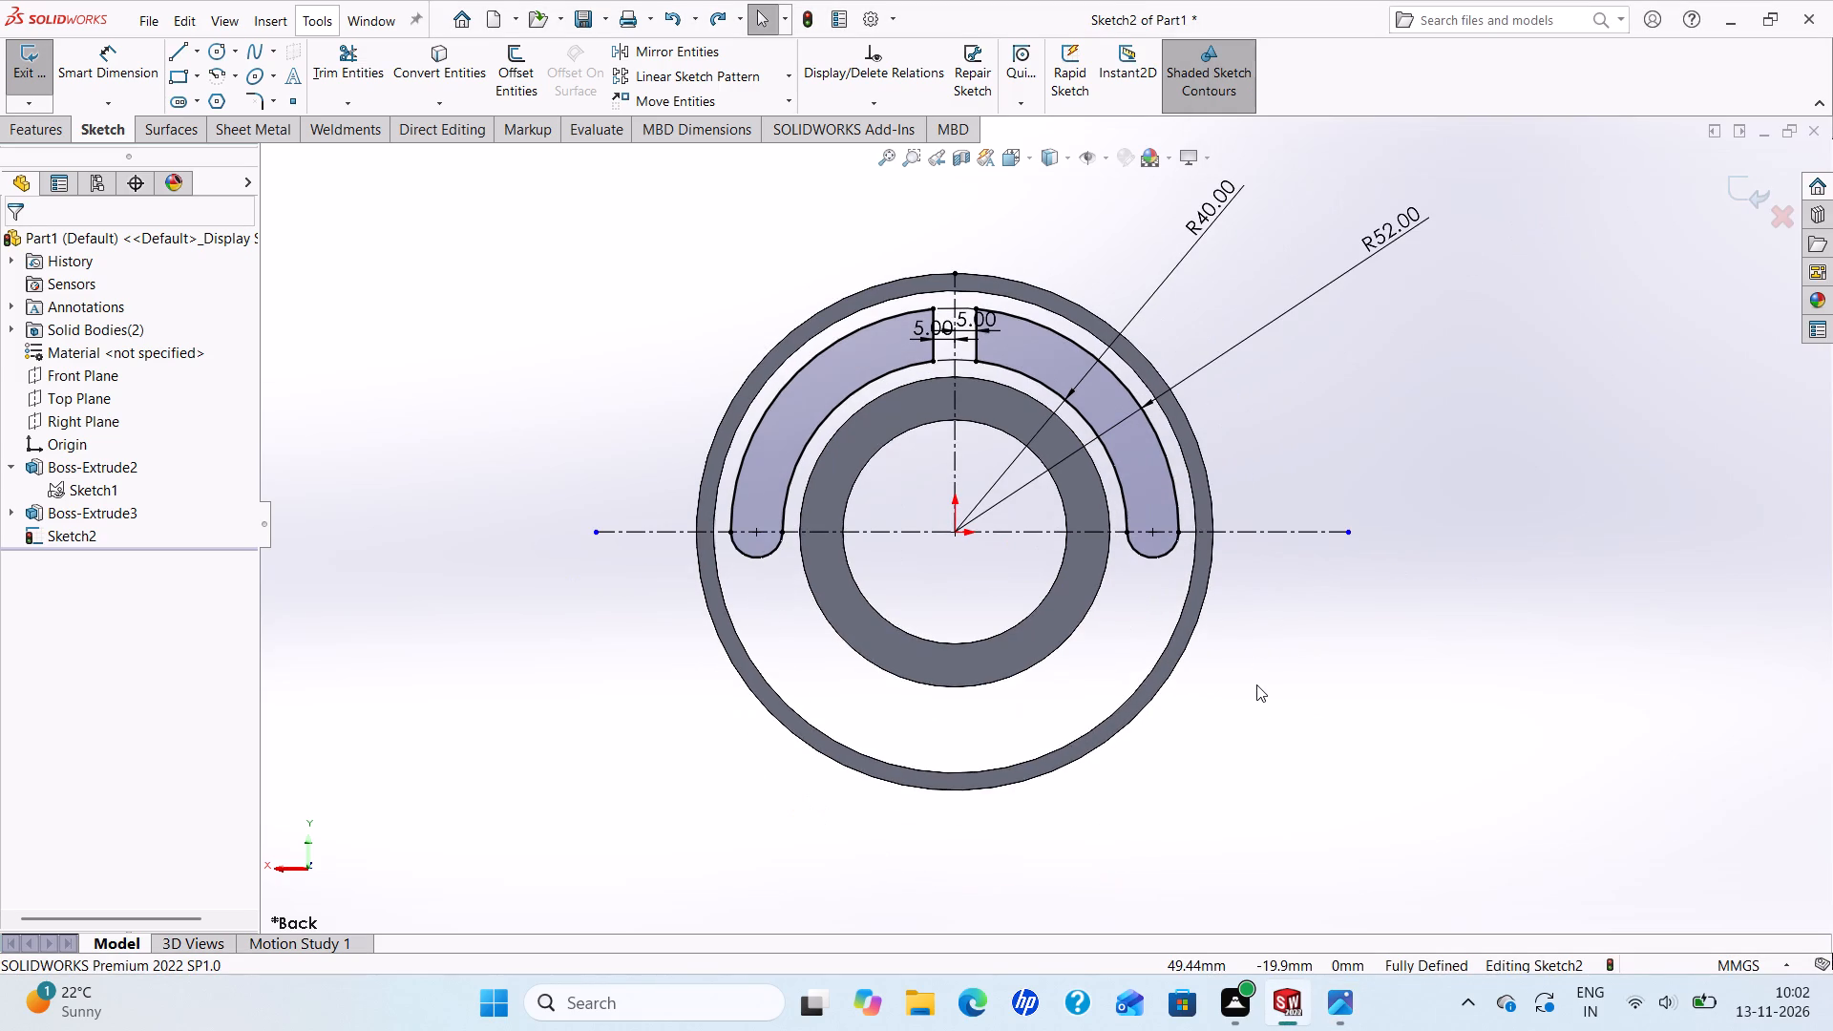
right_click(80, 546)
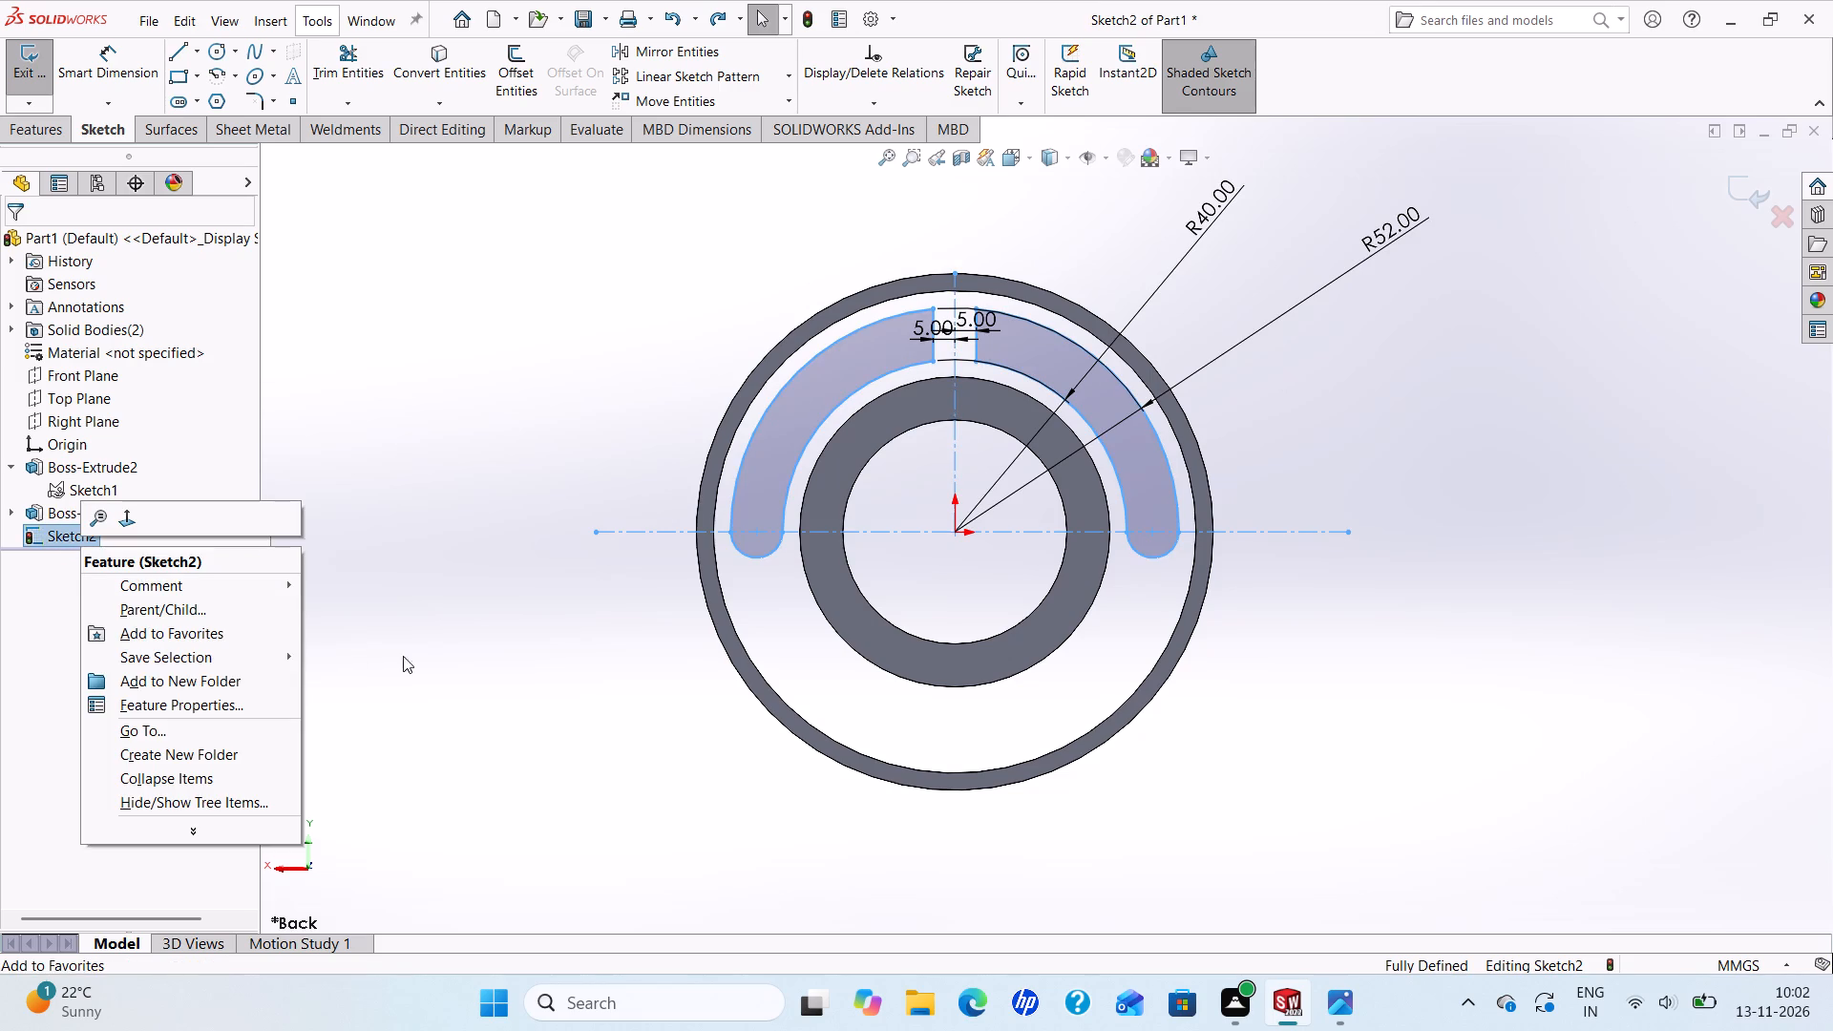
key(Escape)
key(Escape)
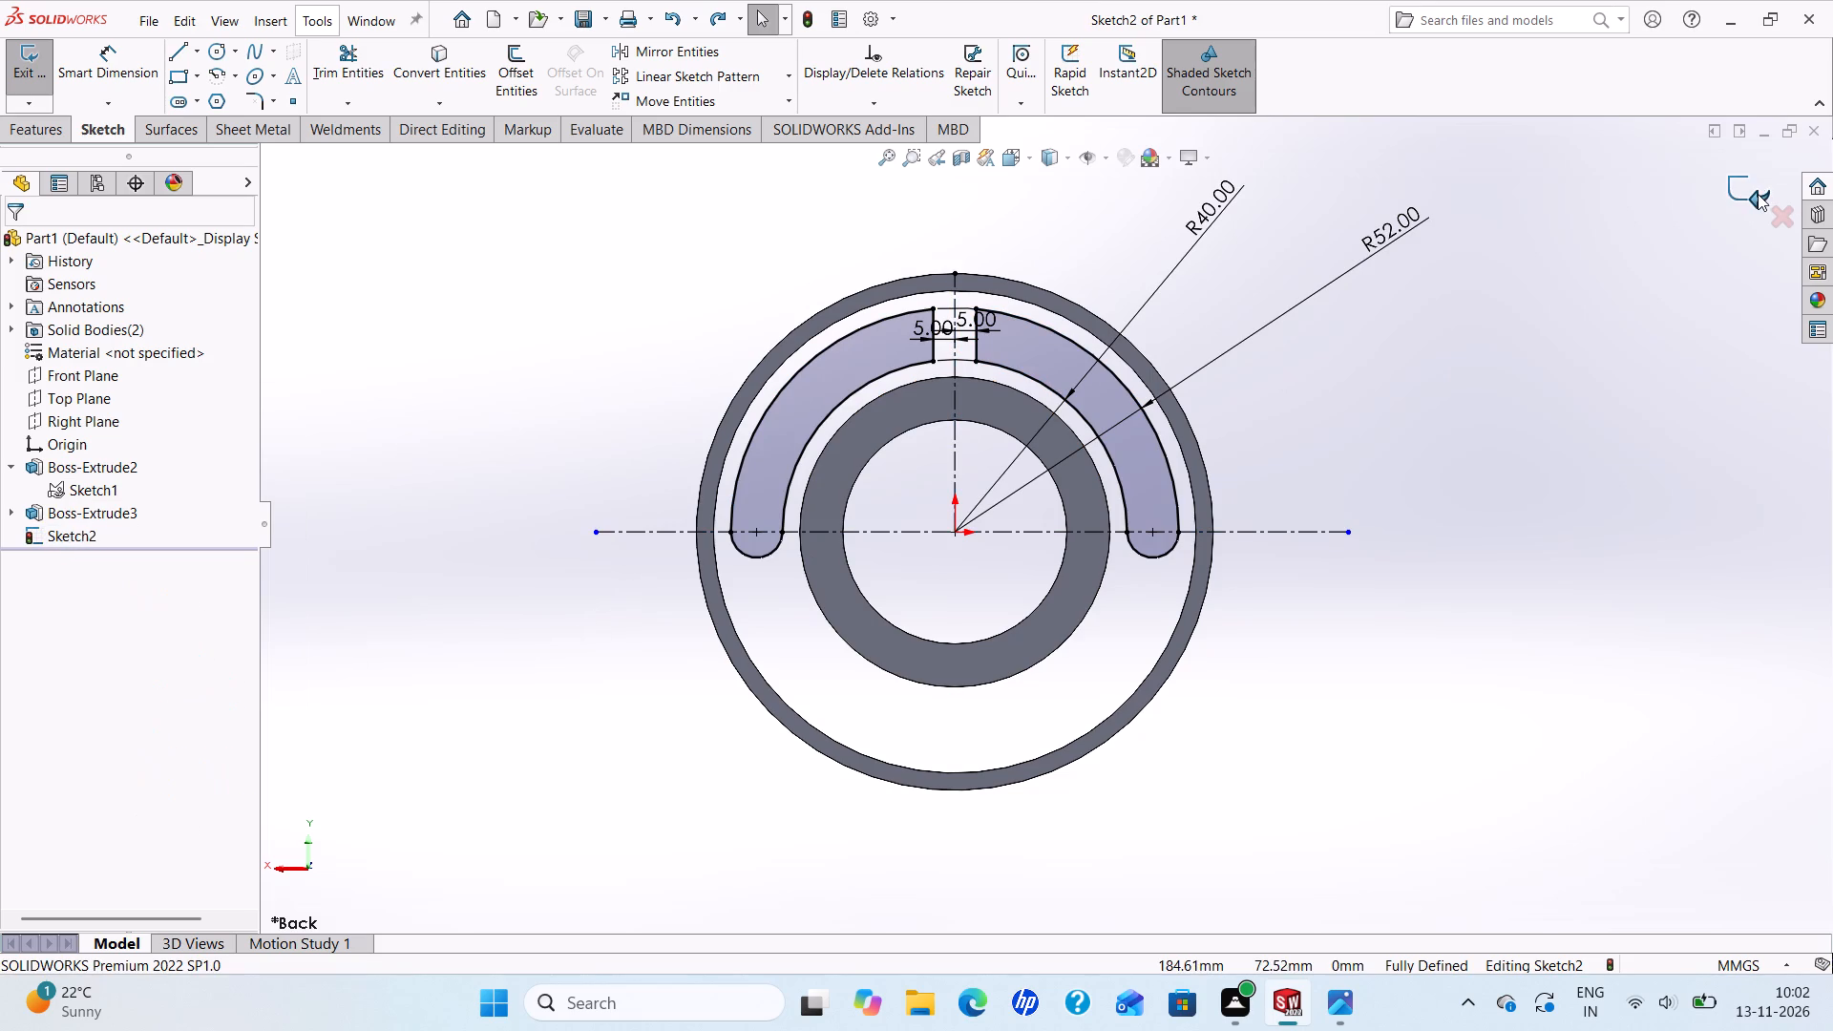
Exit the slot sketch and delete Sketch2 from the part.
click(1758, 194)
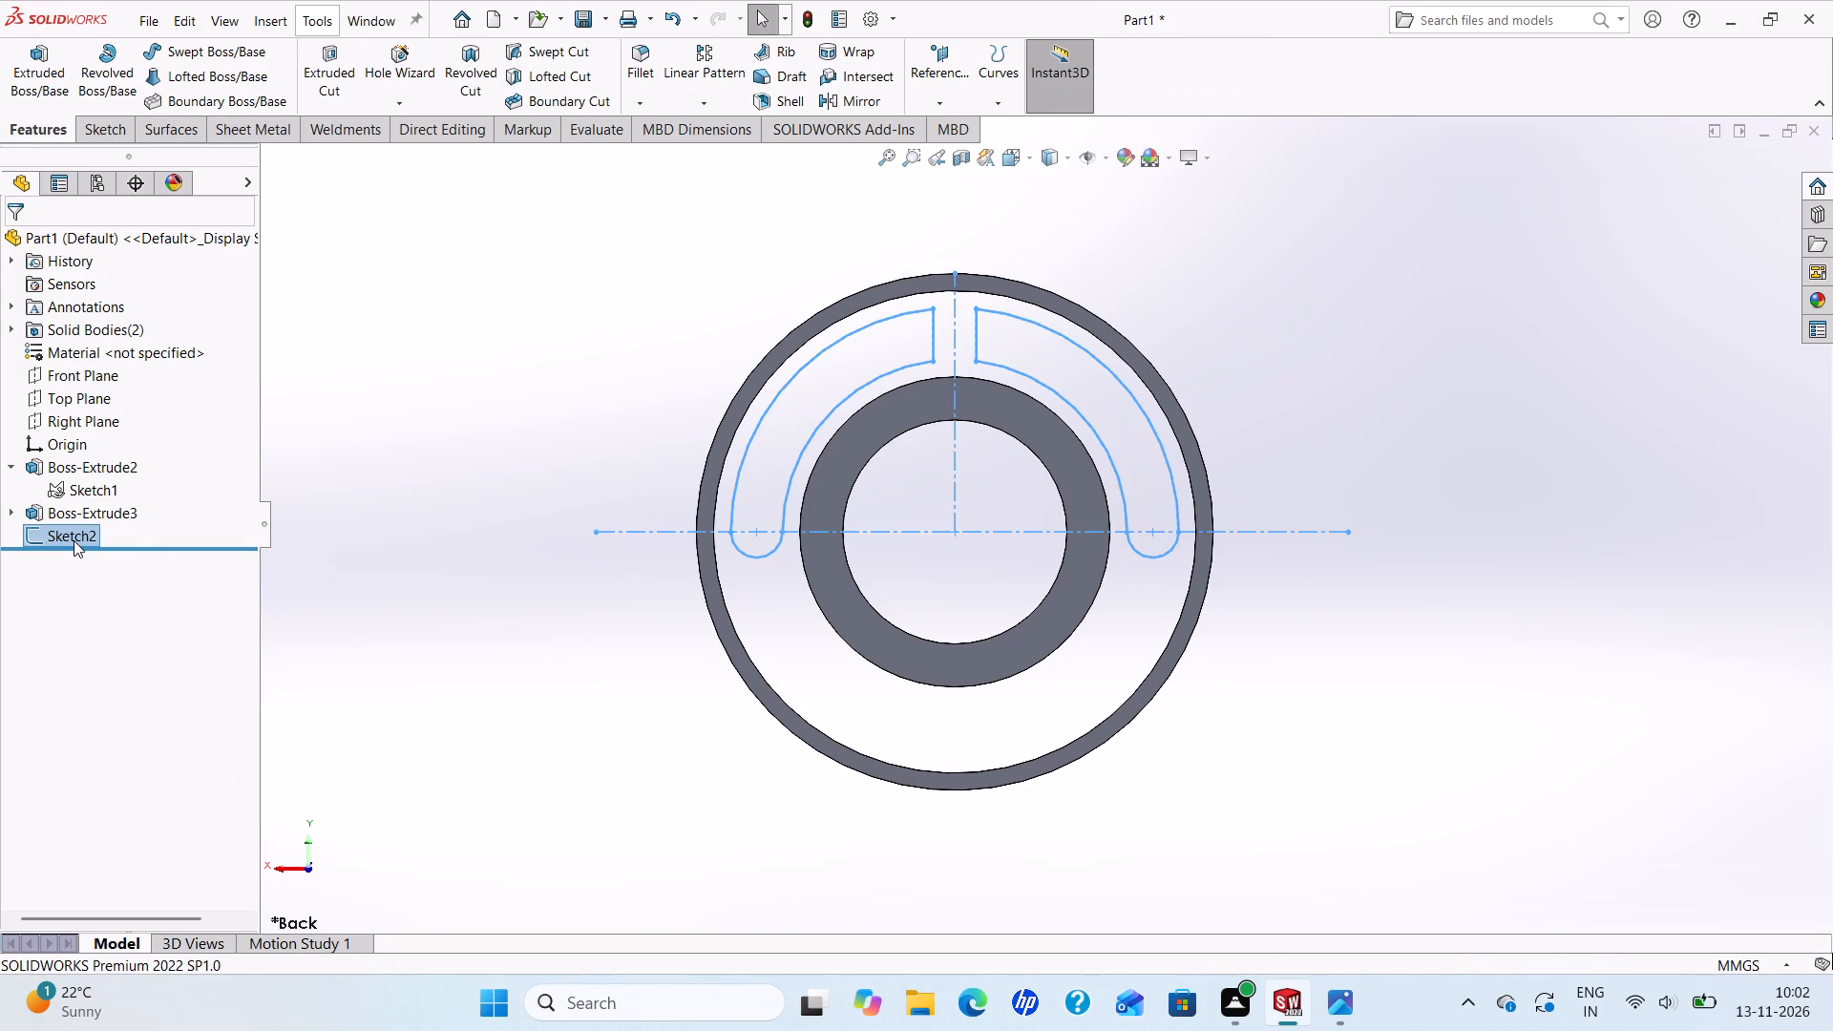
right_click(74, 540)
click(98, 683)
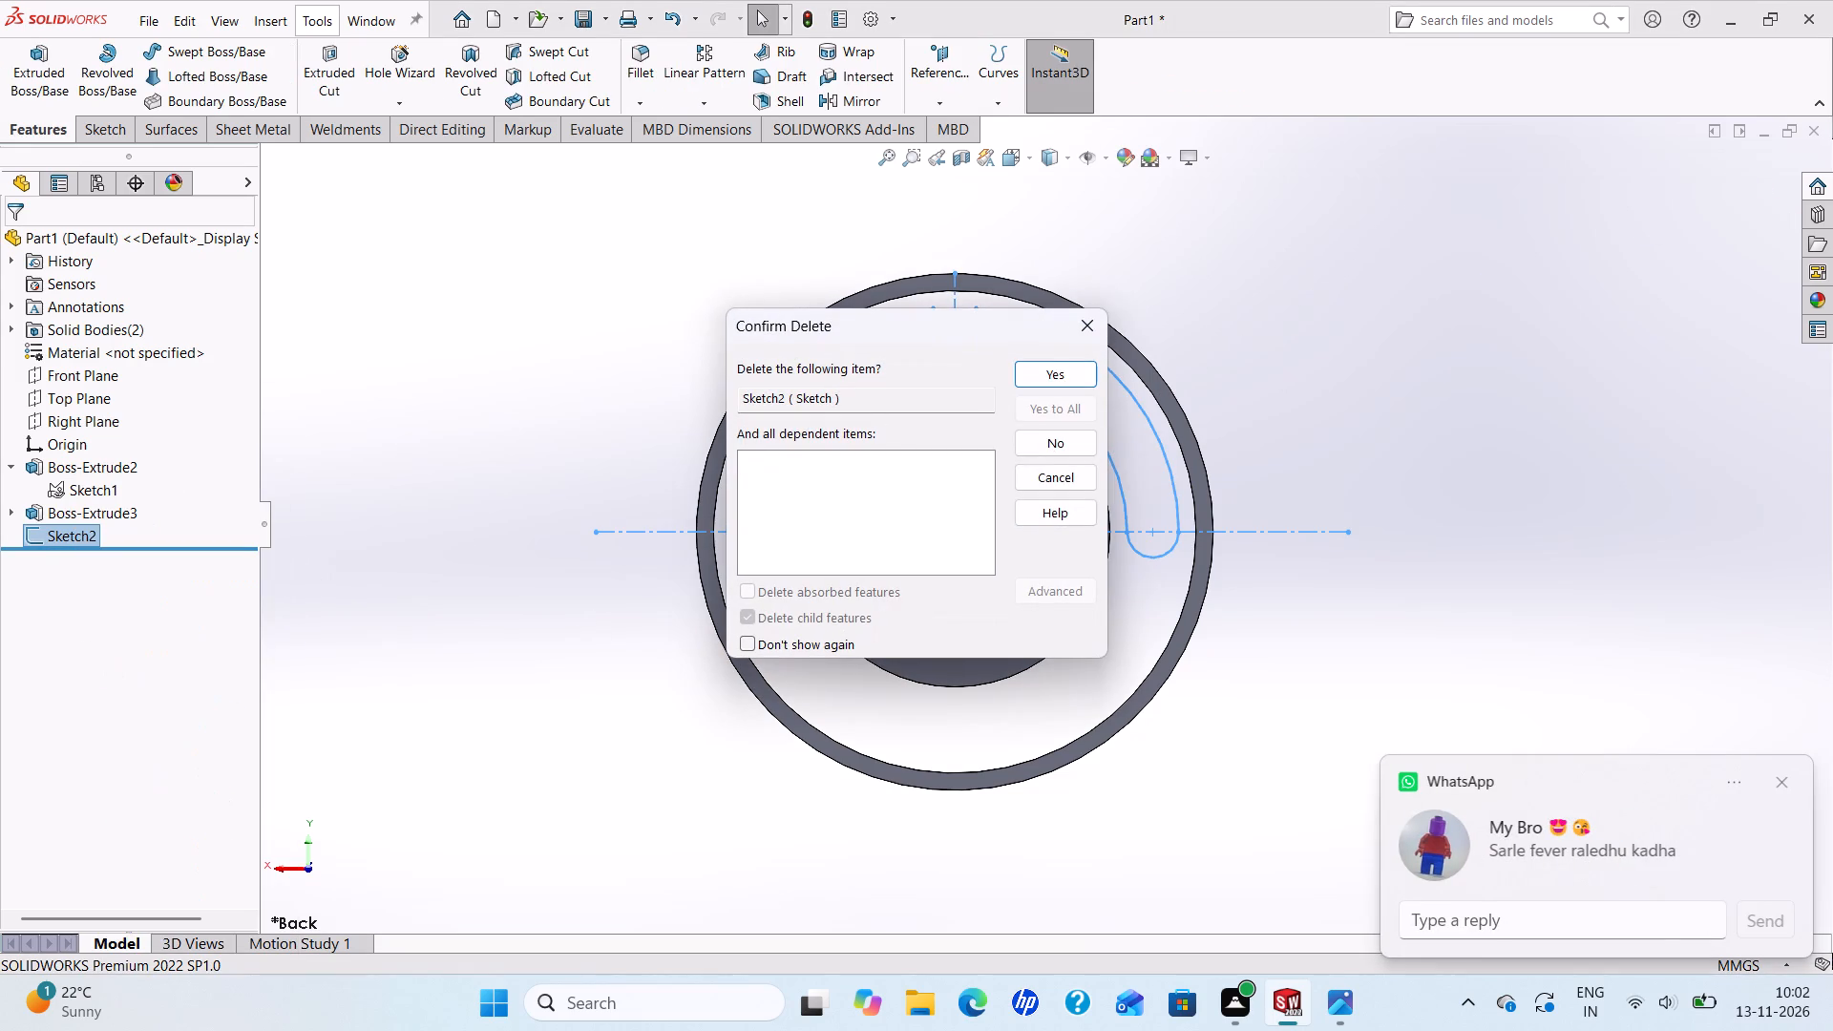
click(1043, 382)
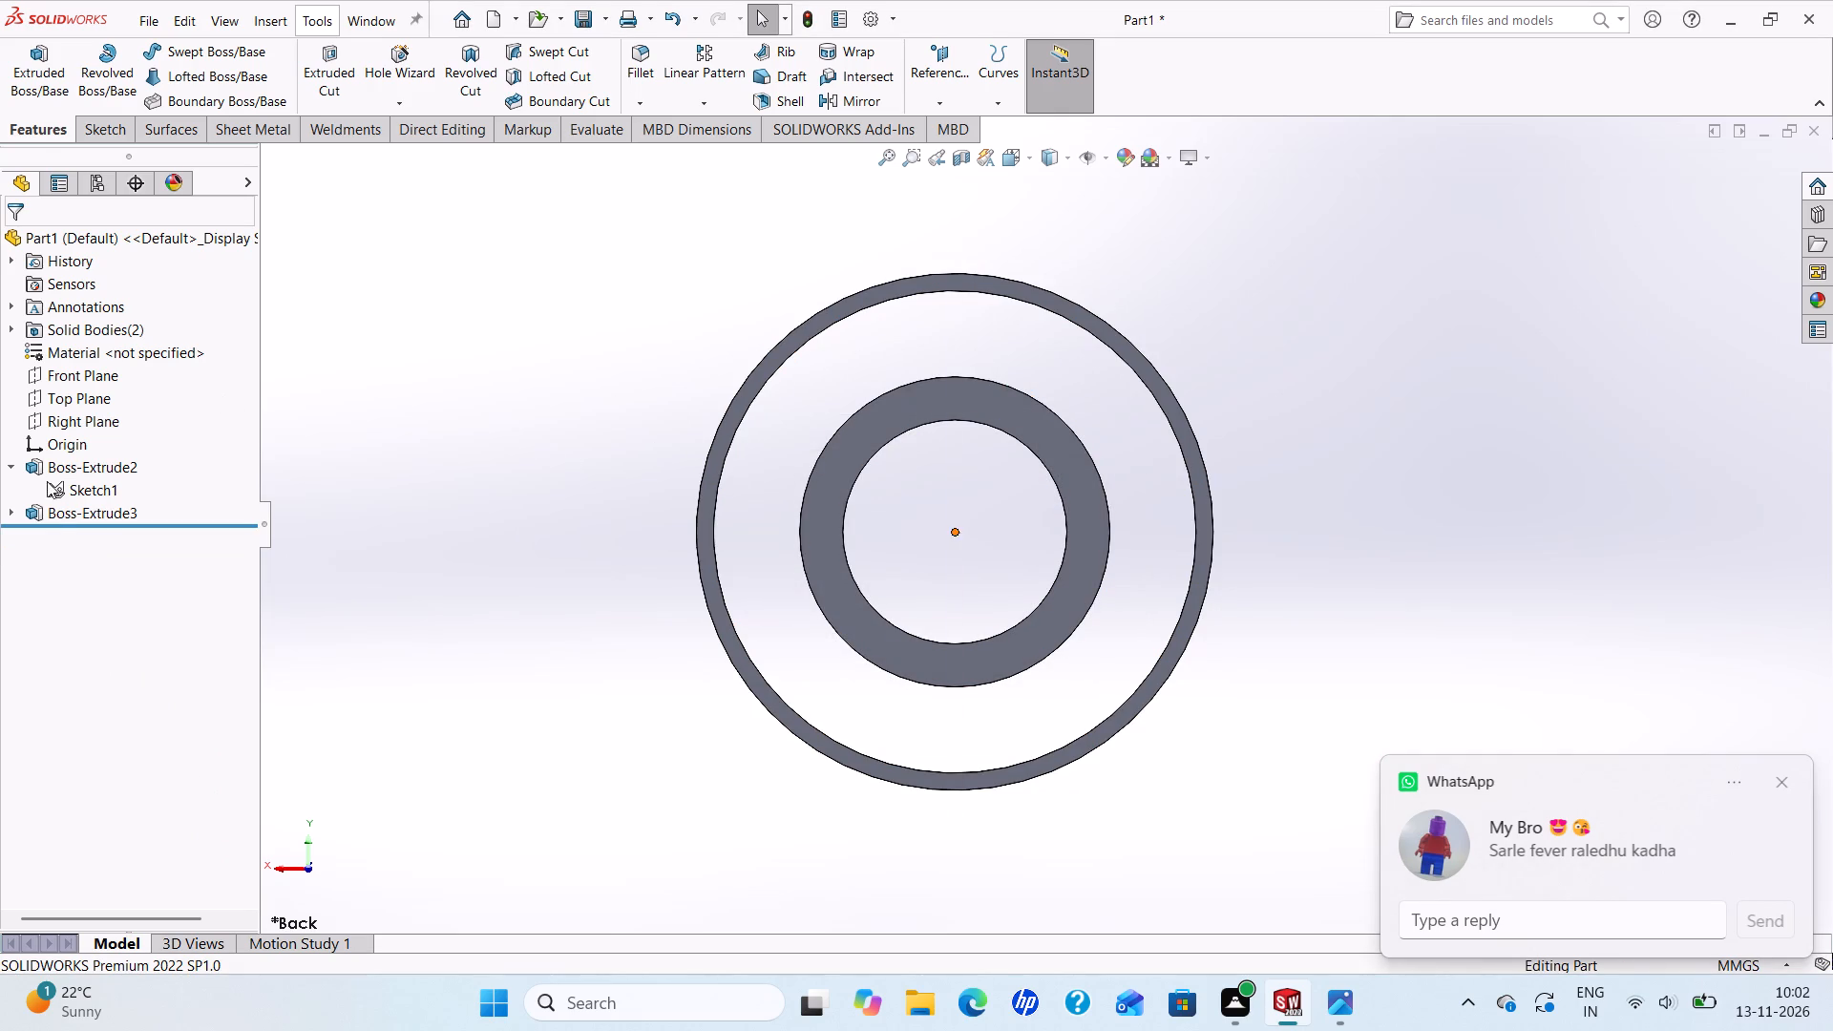
Delete the hub and outer rim extrusions, Boss-Extrude3 and Boss-Extrude2, from the part.
right_click(60, 515)
click(113, 627)
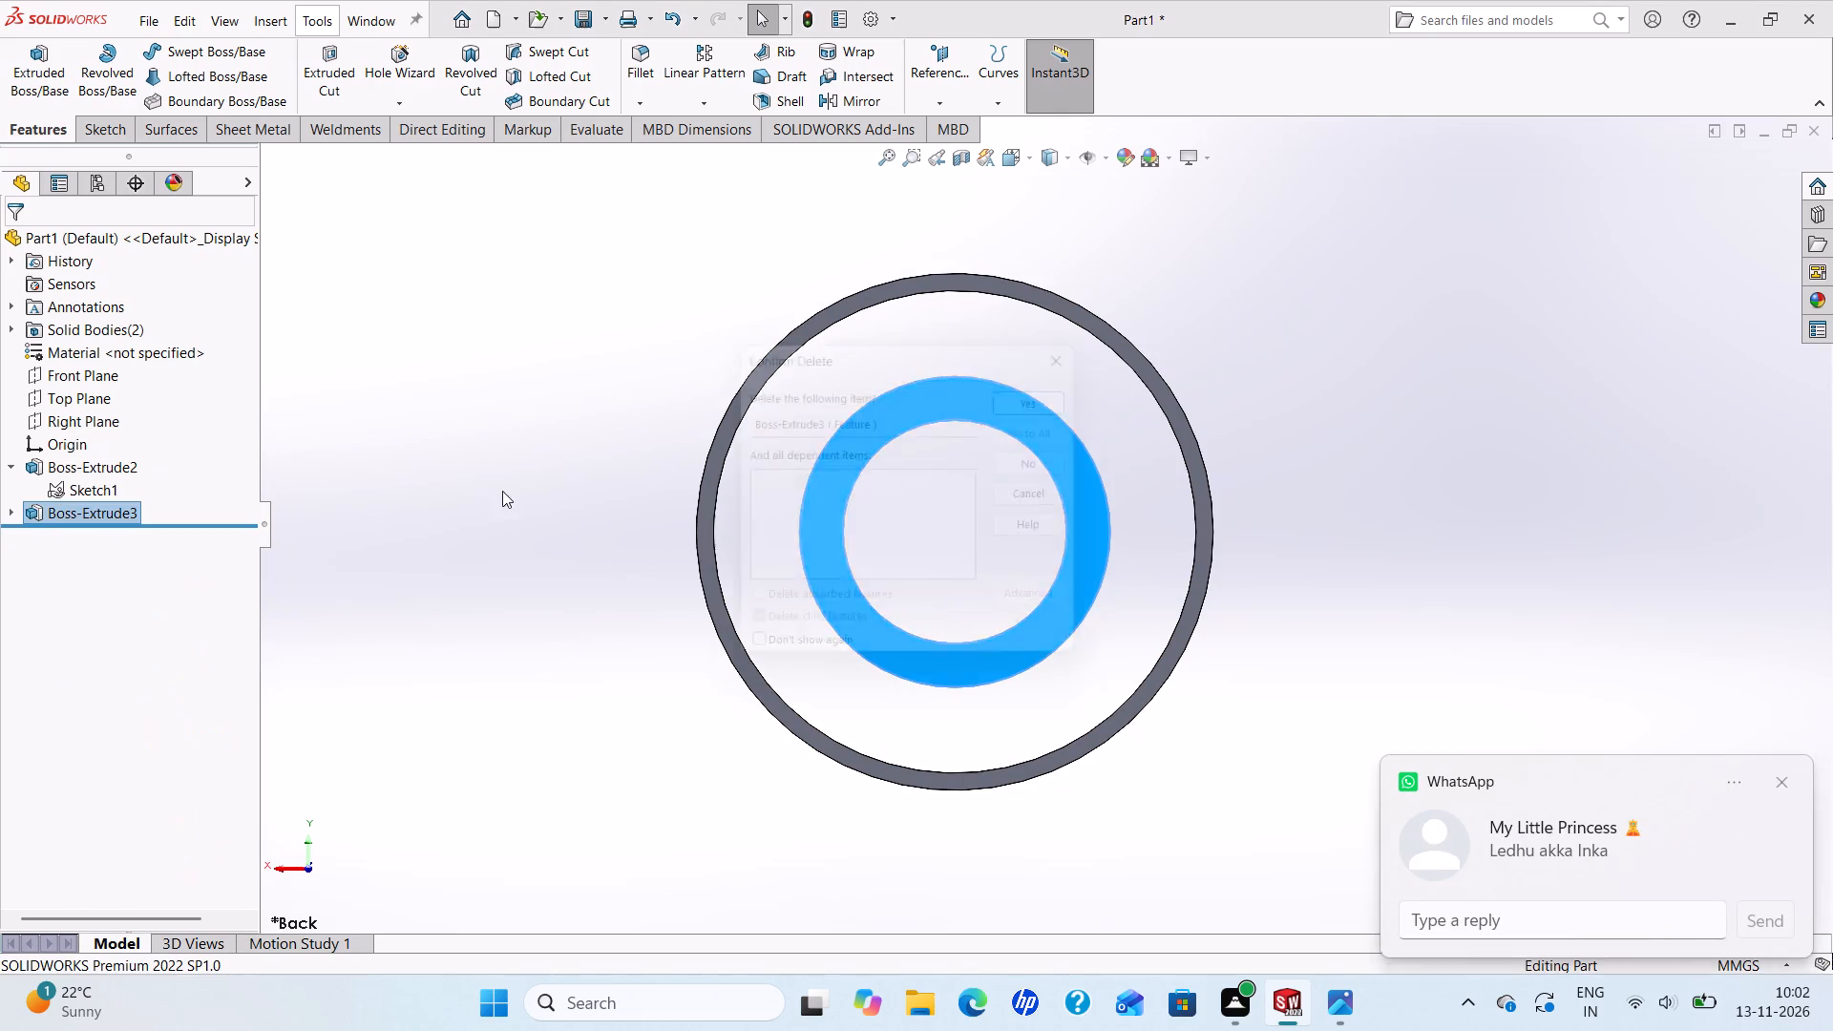
click(1066, 369)
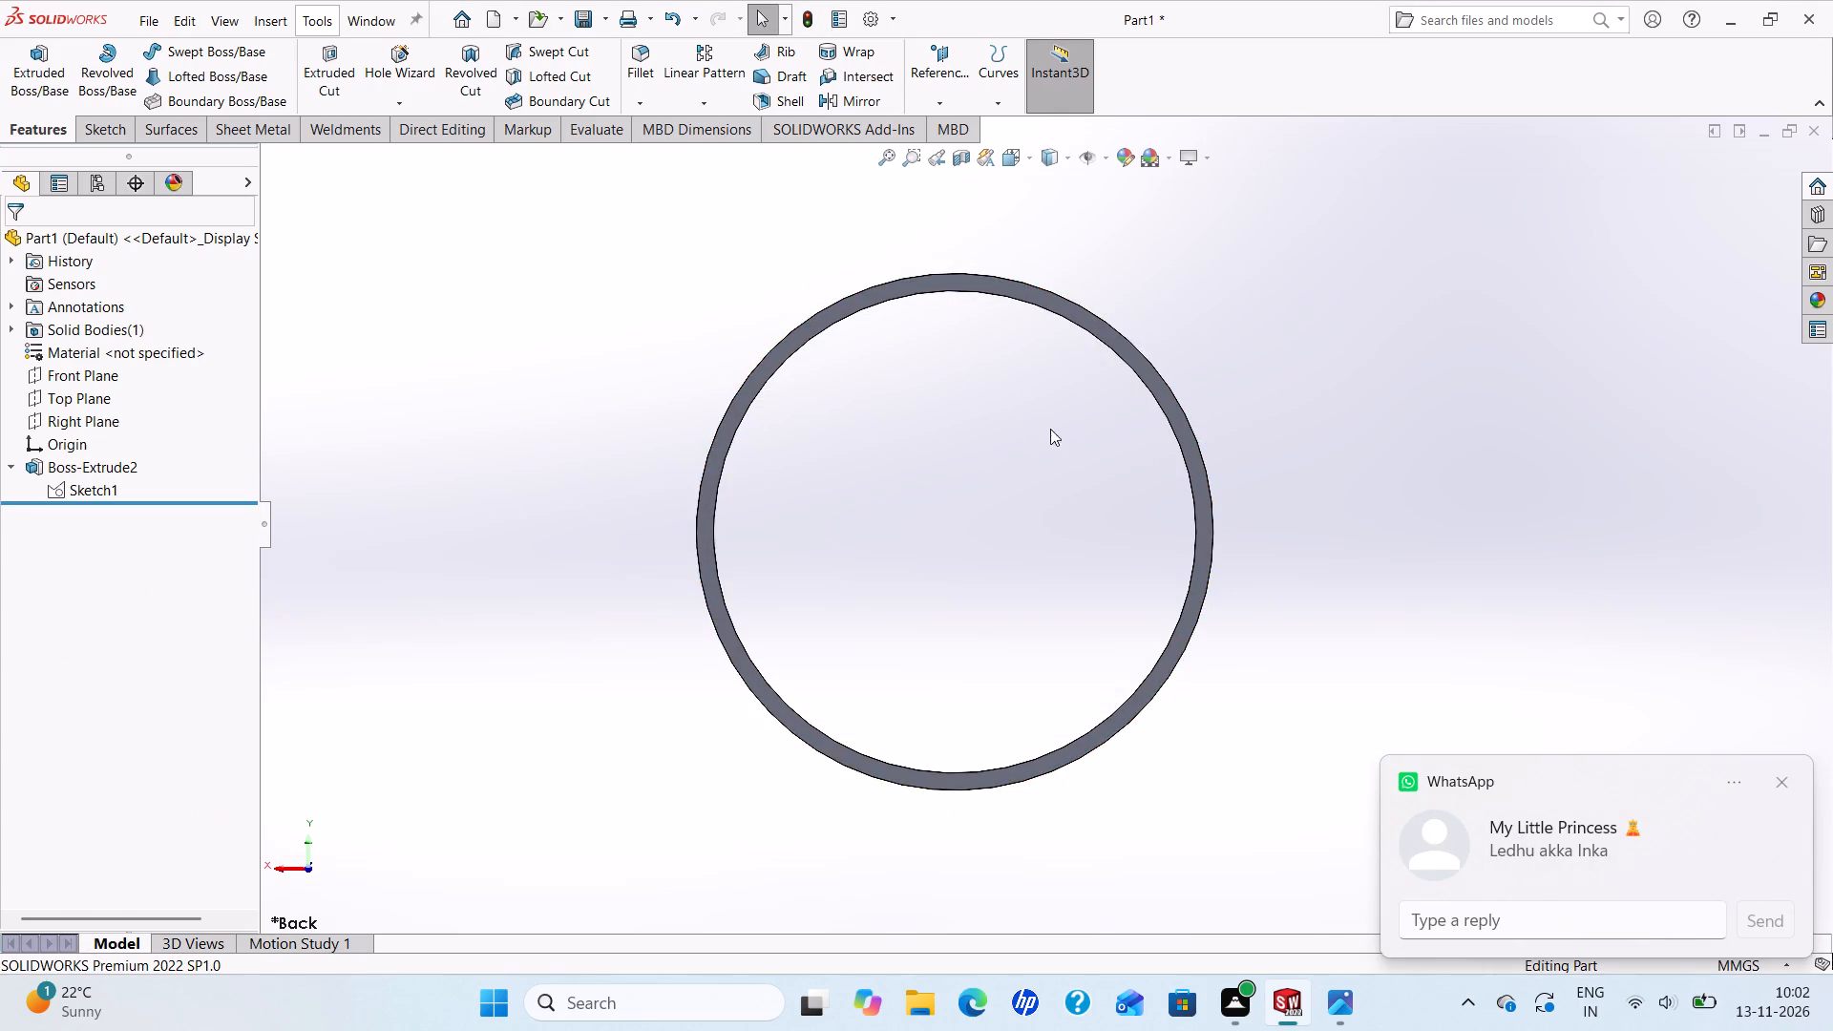
right_click(74, 468)
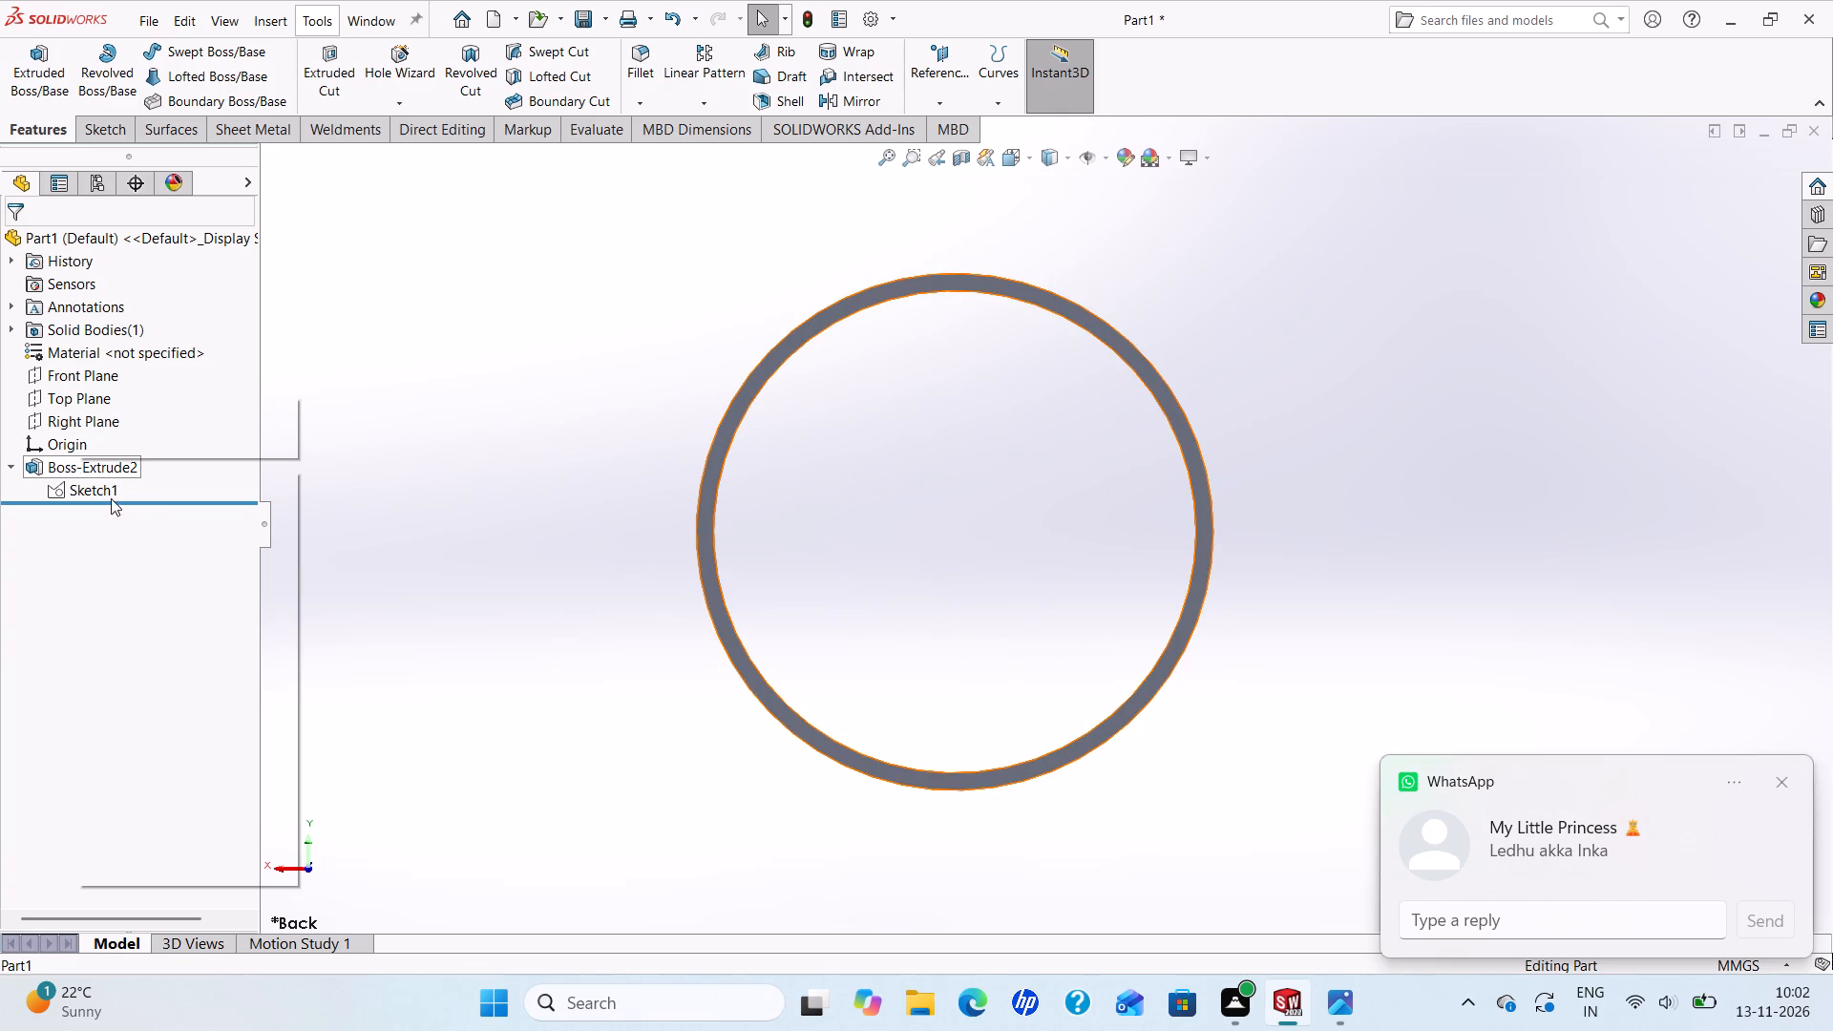
click(124, 575)
click(1040, 371)
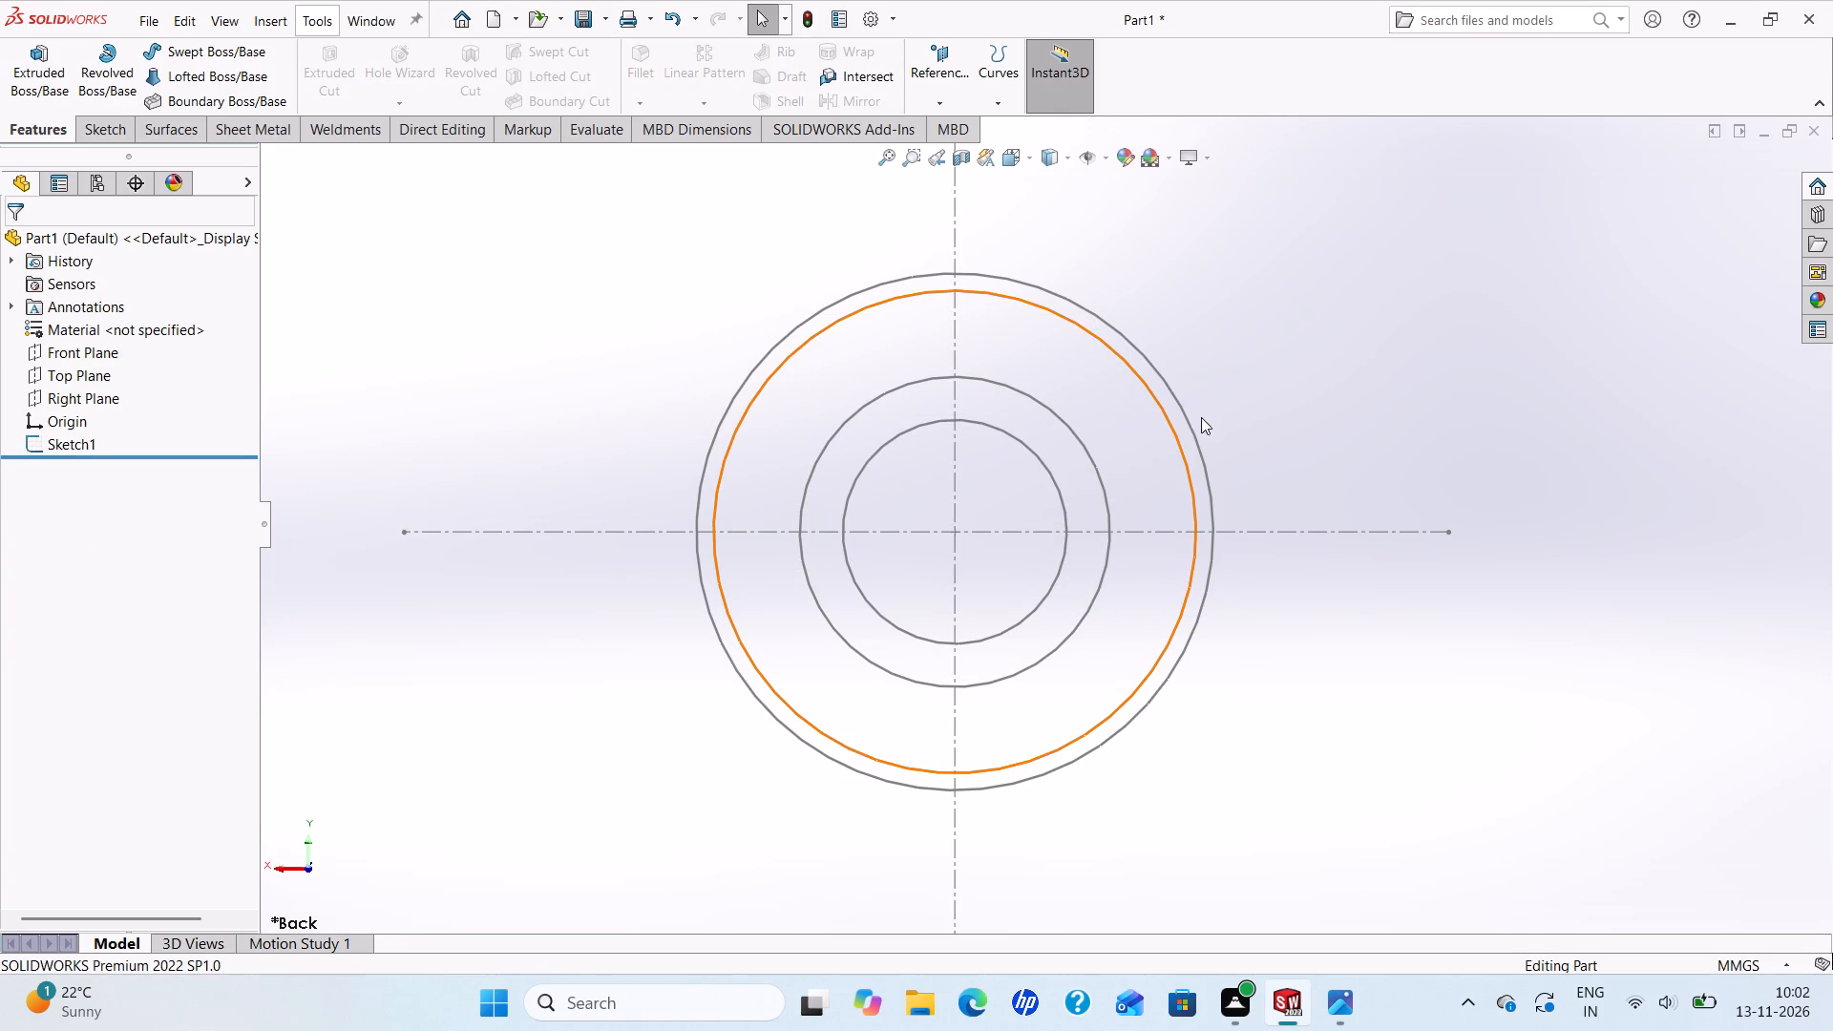
Delete Sketch1 with the concentric circles and centerlines so that the part is empty.
scroll(1358, 395, up, 1)
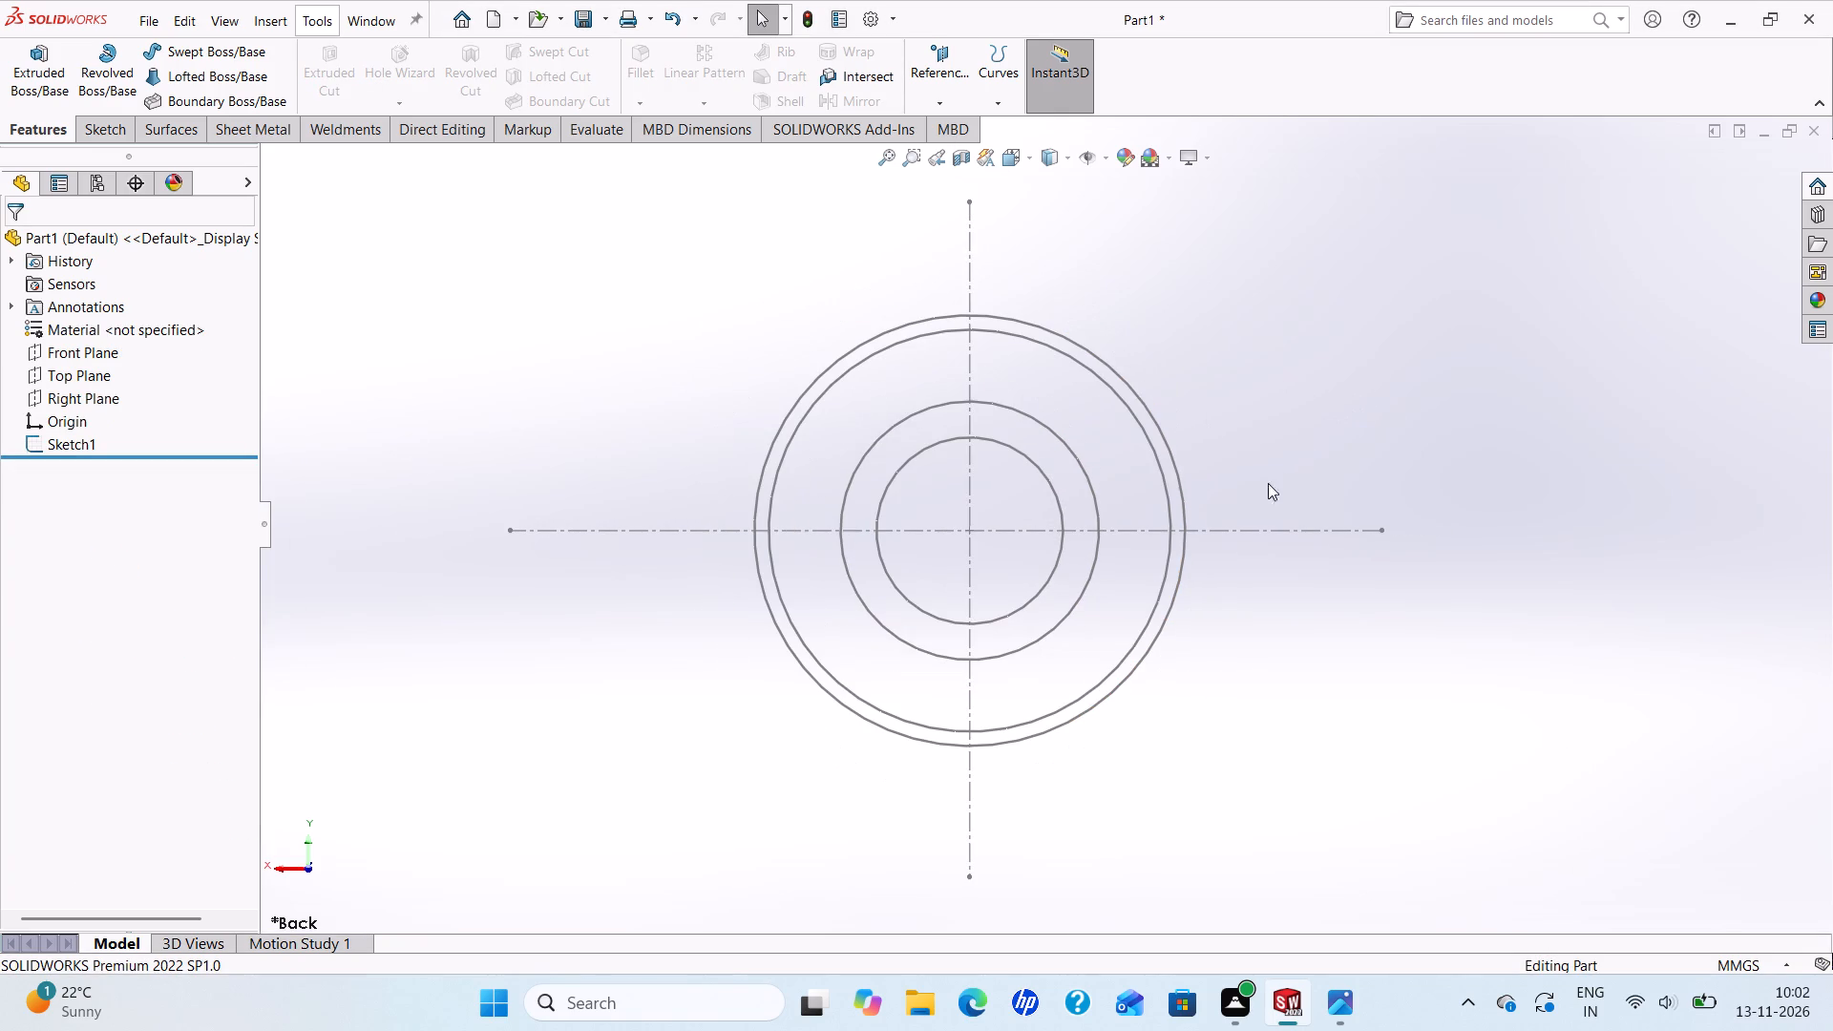
scroll(1255, 489, down, 1)
scroll(1254, 490, up, 2)
scroll(1446, 498, down, 1)
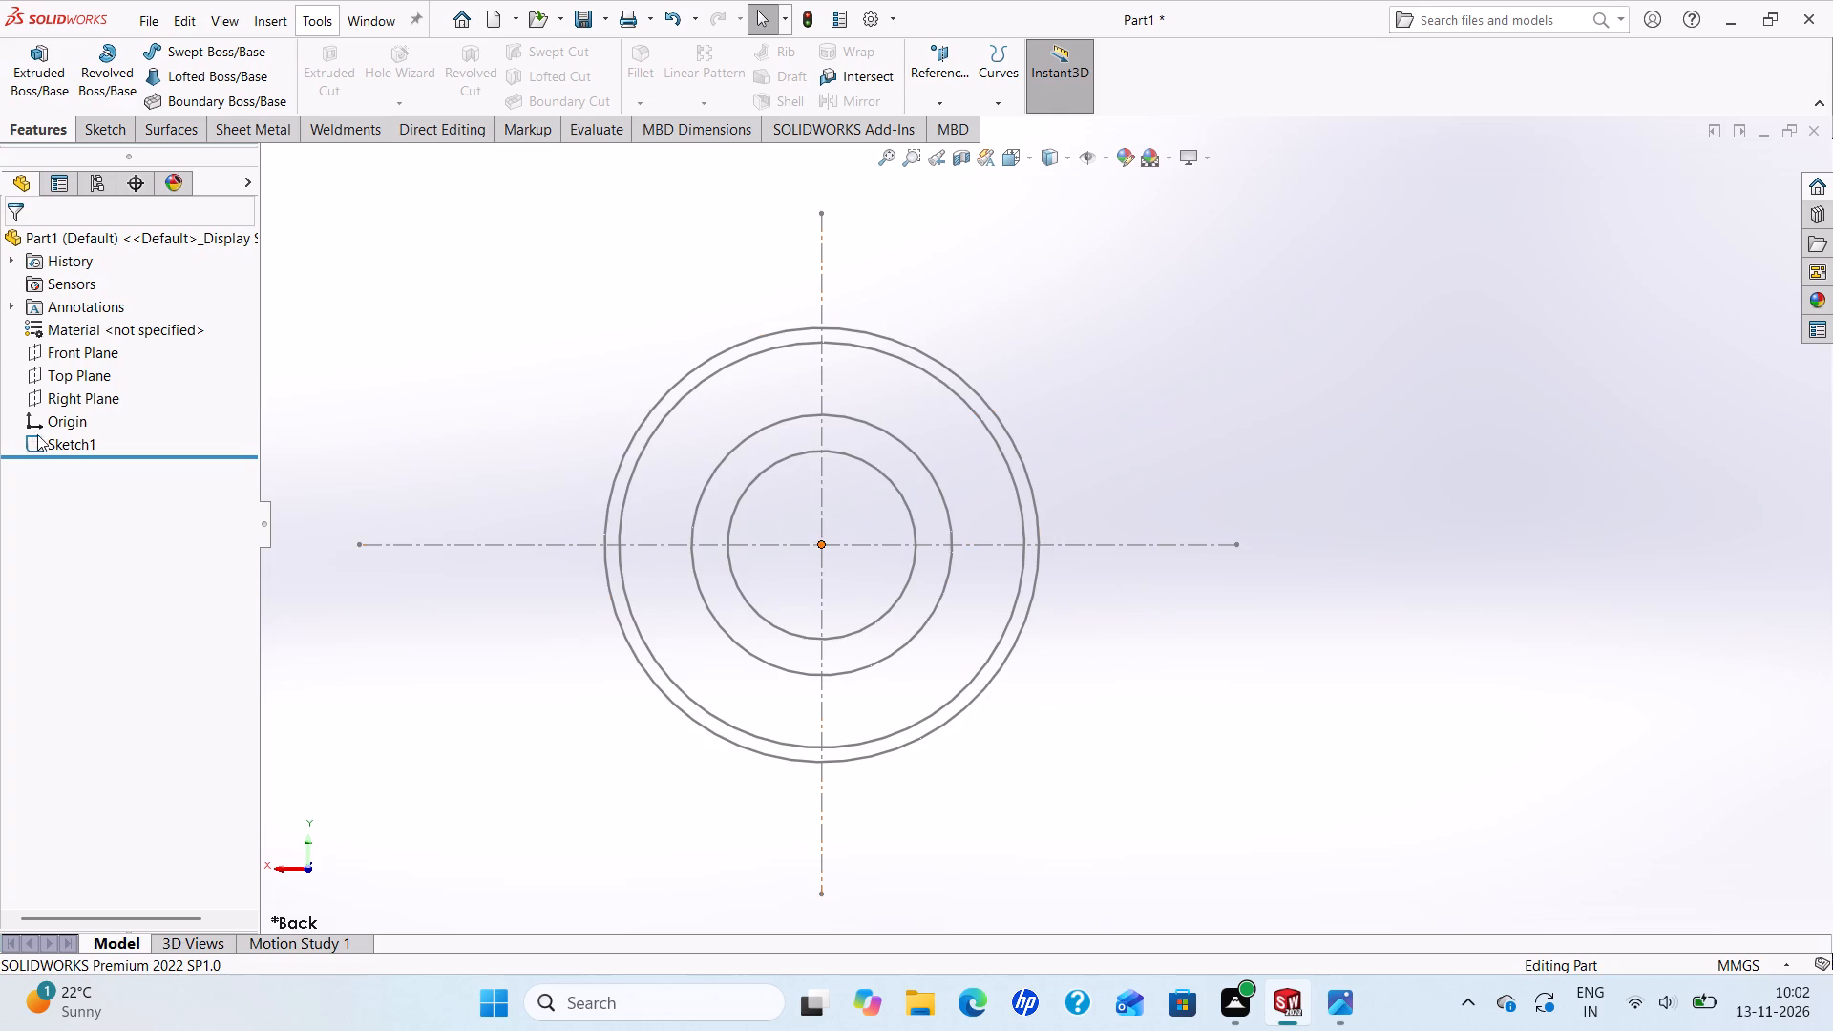
right_click(57, 438)
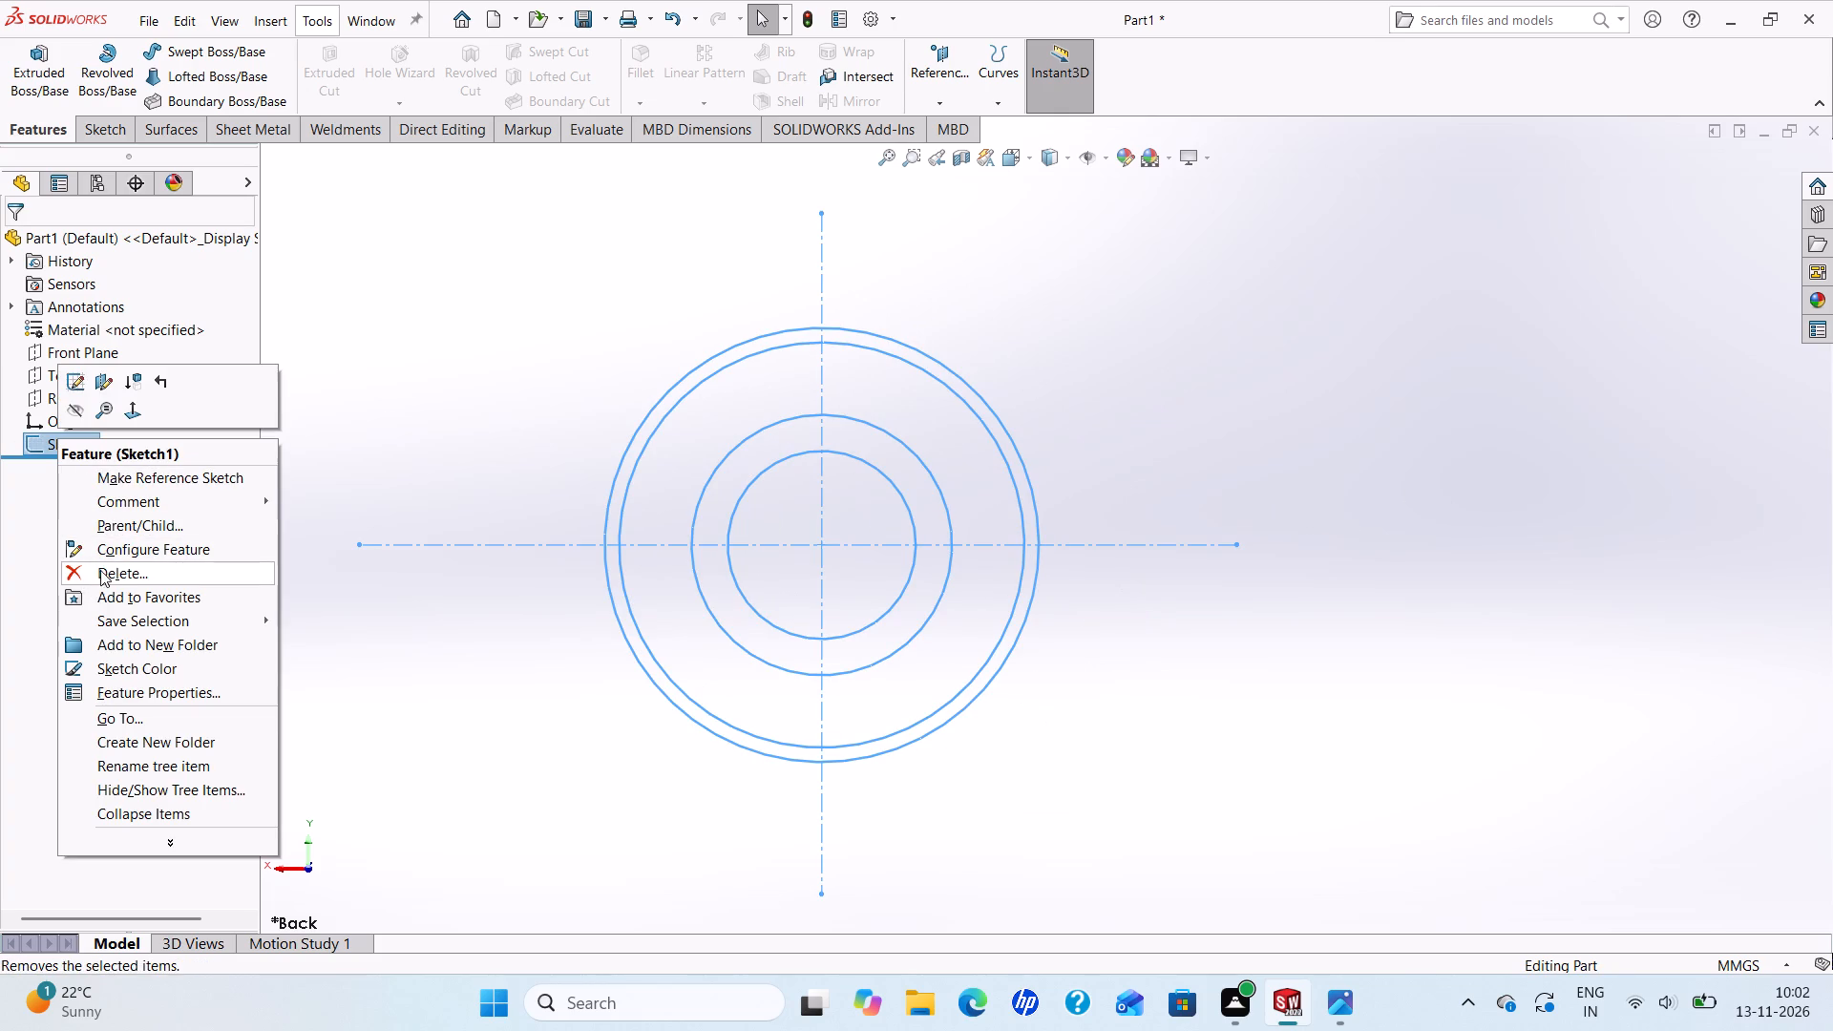
click(103, 565)
click(1051, 367)
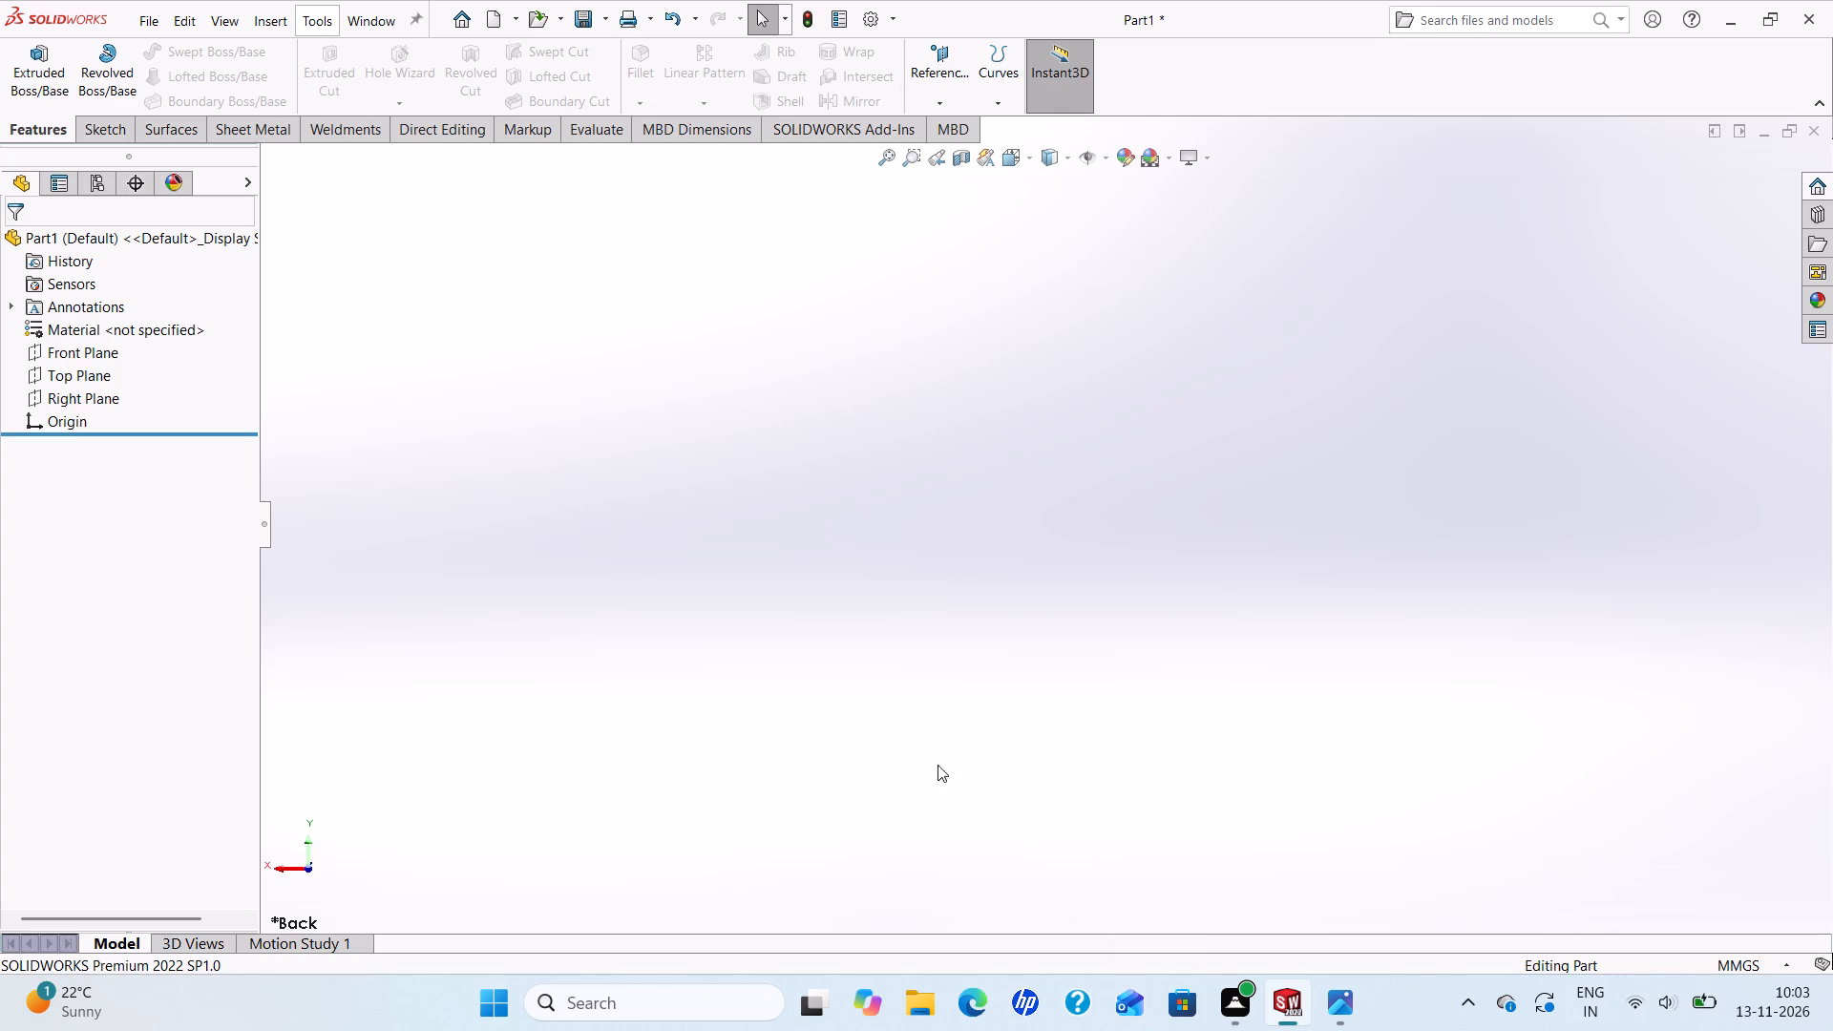
Start a new sketch on the Front Plane.
click(59, 358)
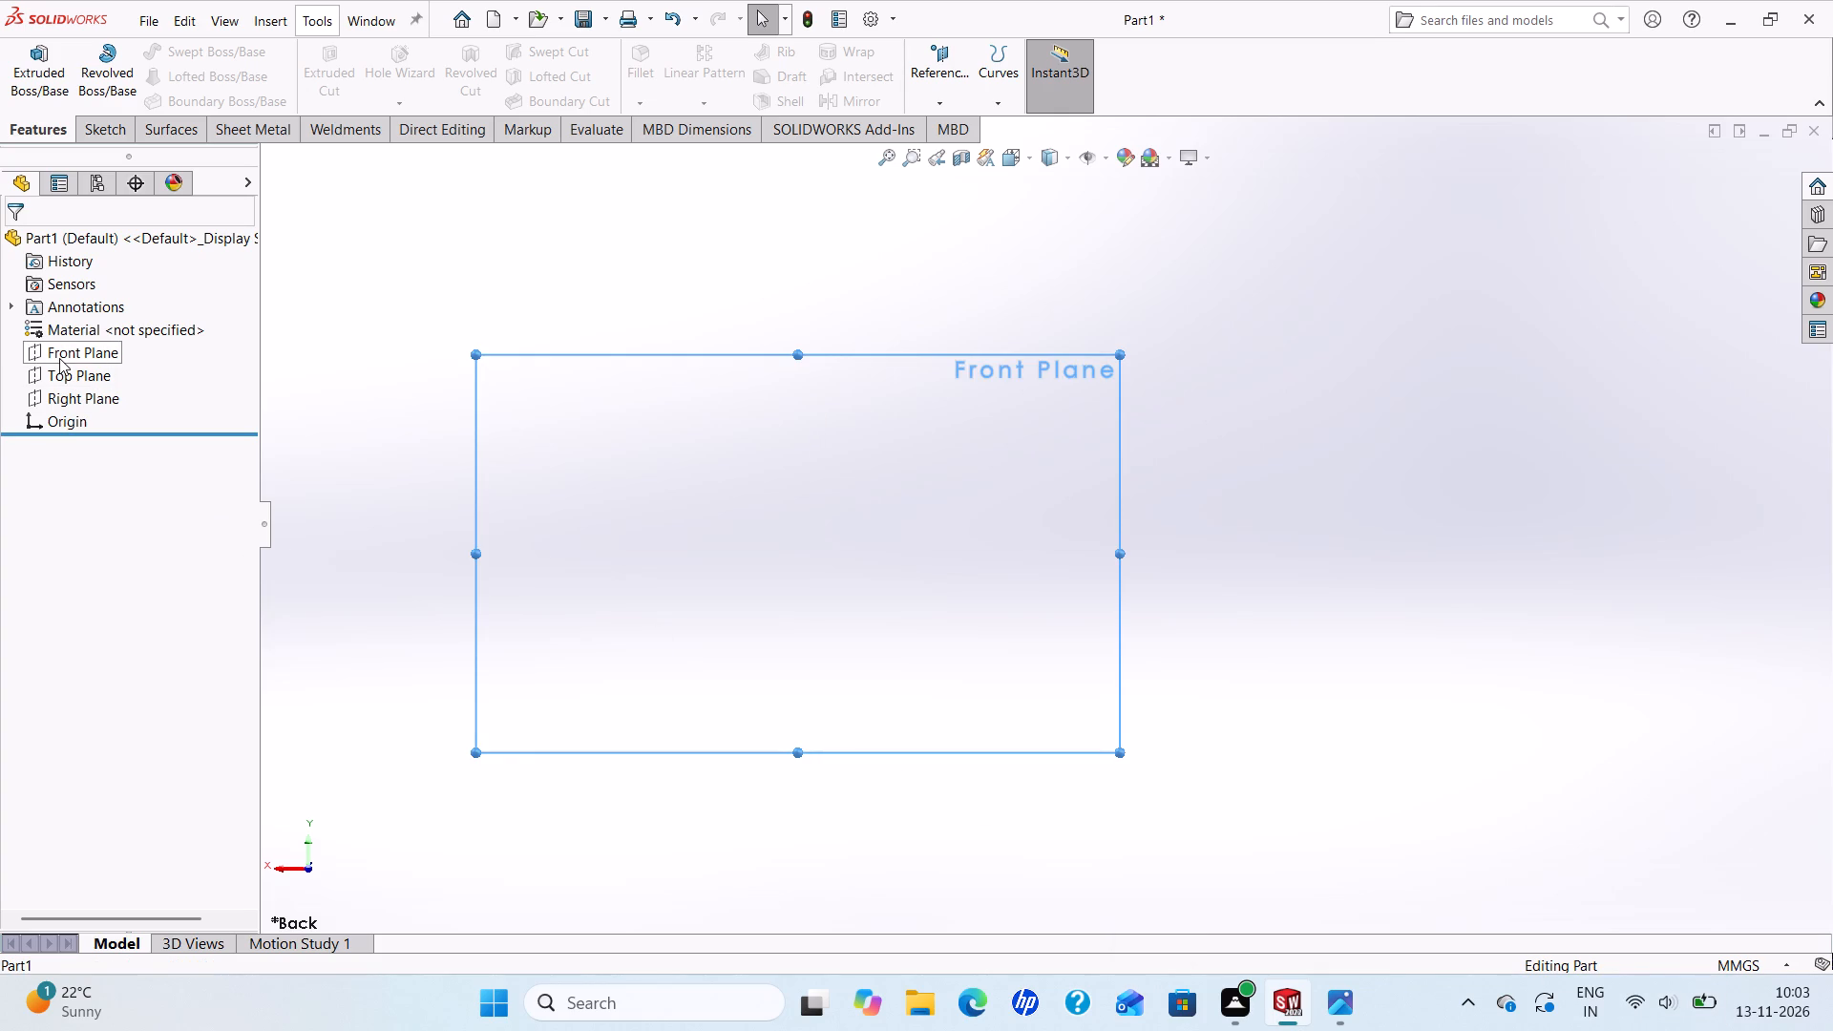
click(73, 329)
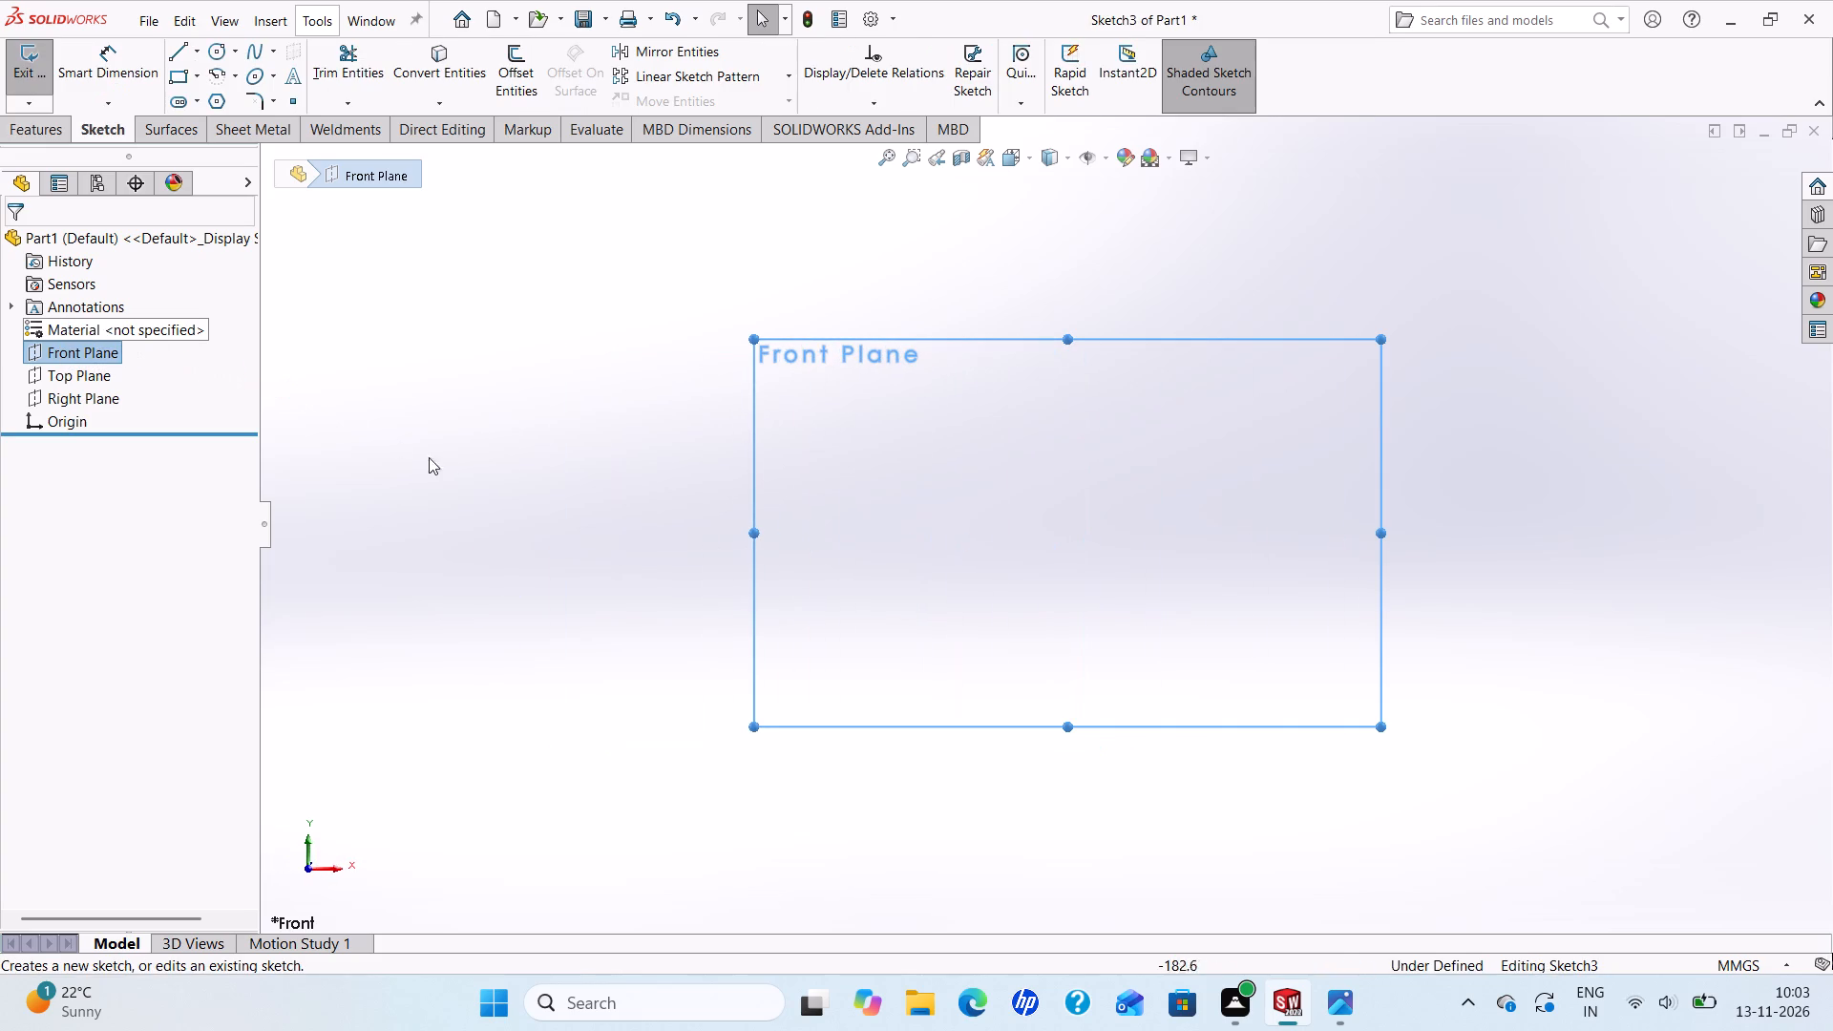
scroll(1190, 563, up, 2)
scroll(1517, 590, down, 1)
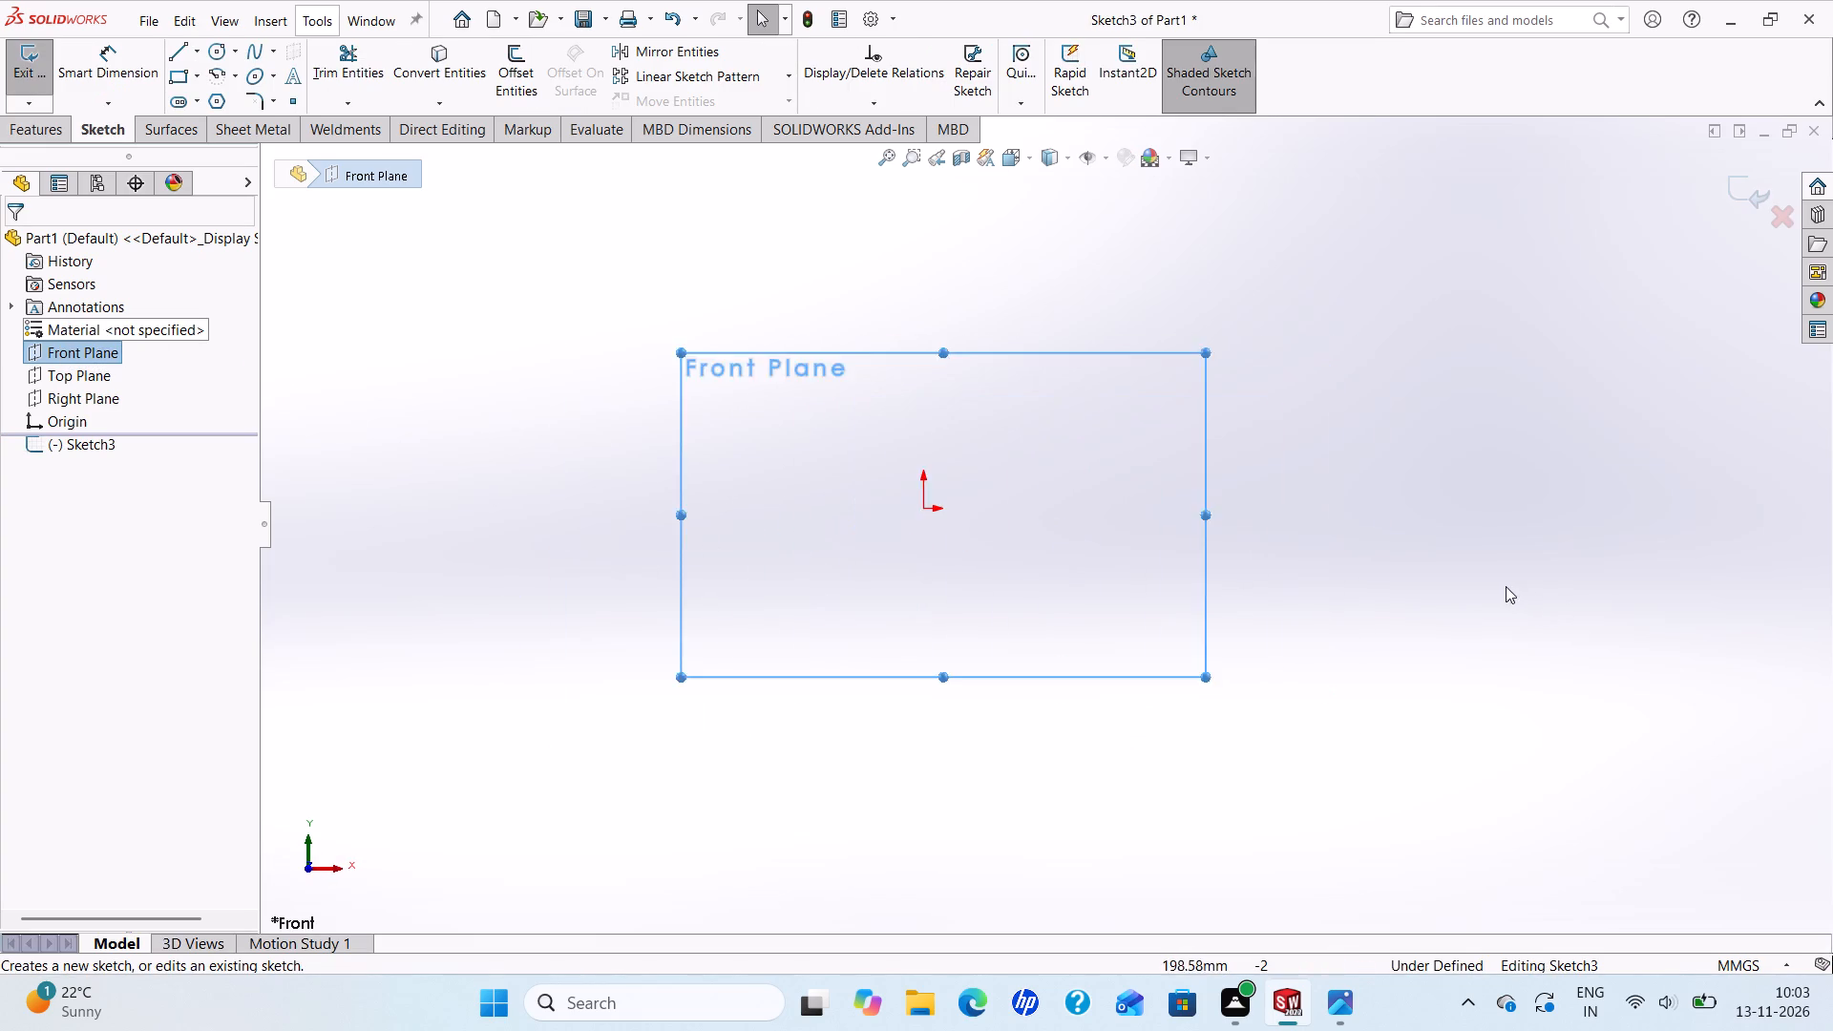
scroll(1506, 586, down, 1)
scroll(1430, 577, up, 1)
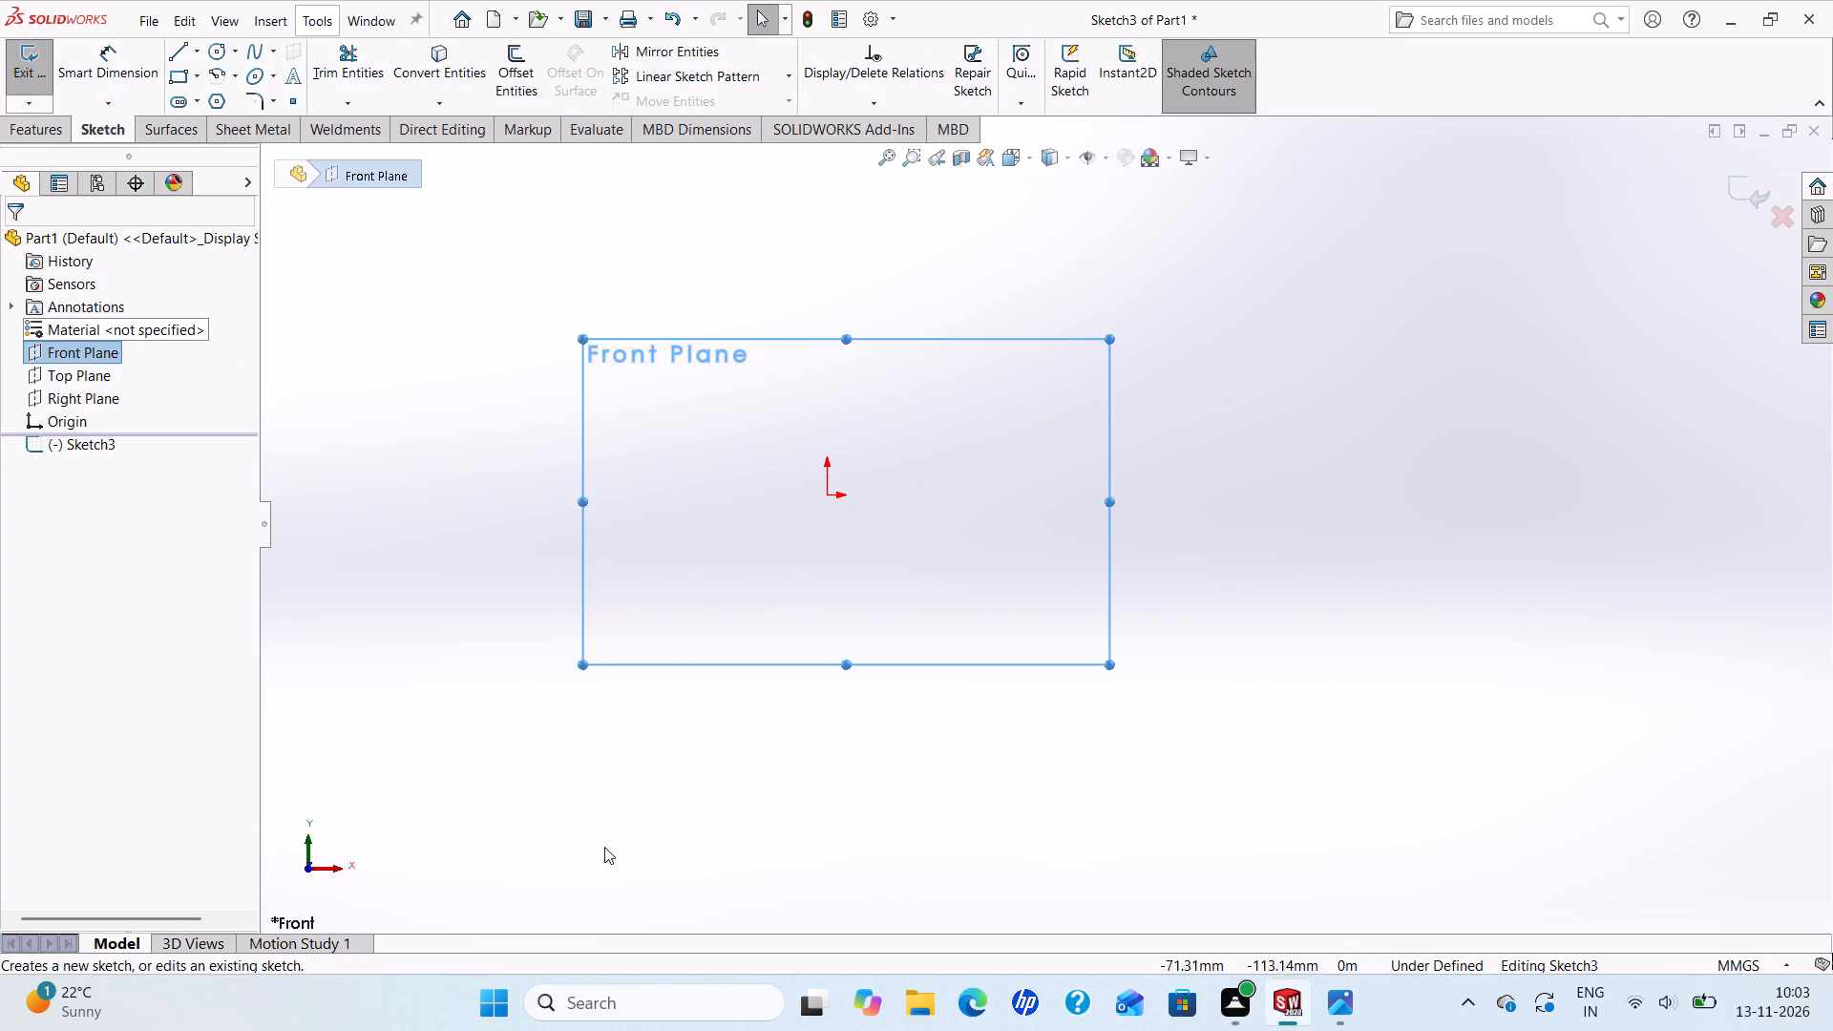
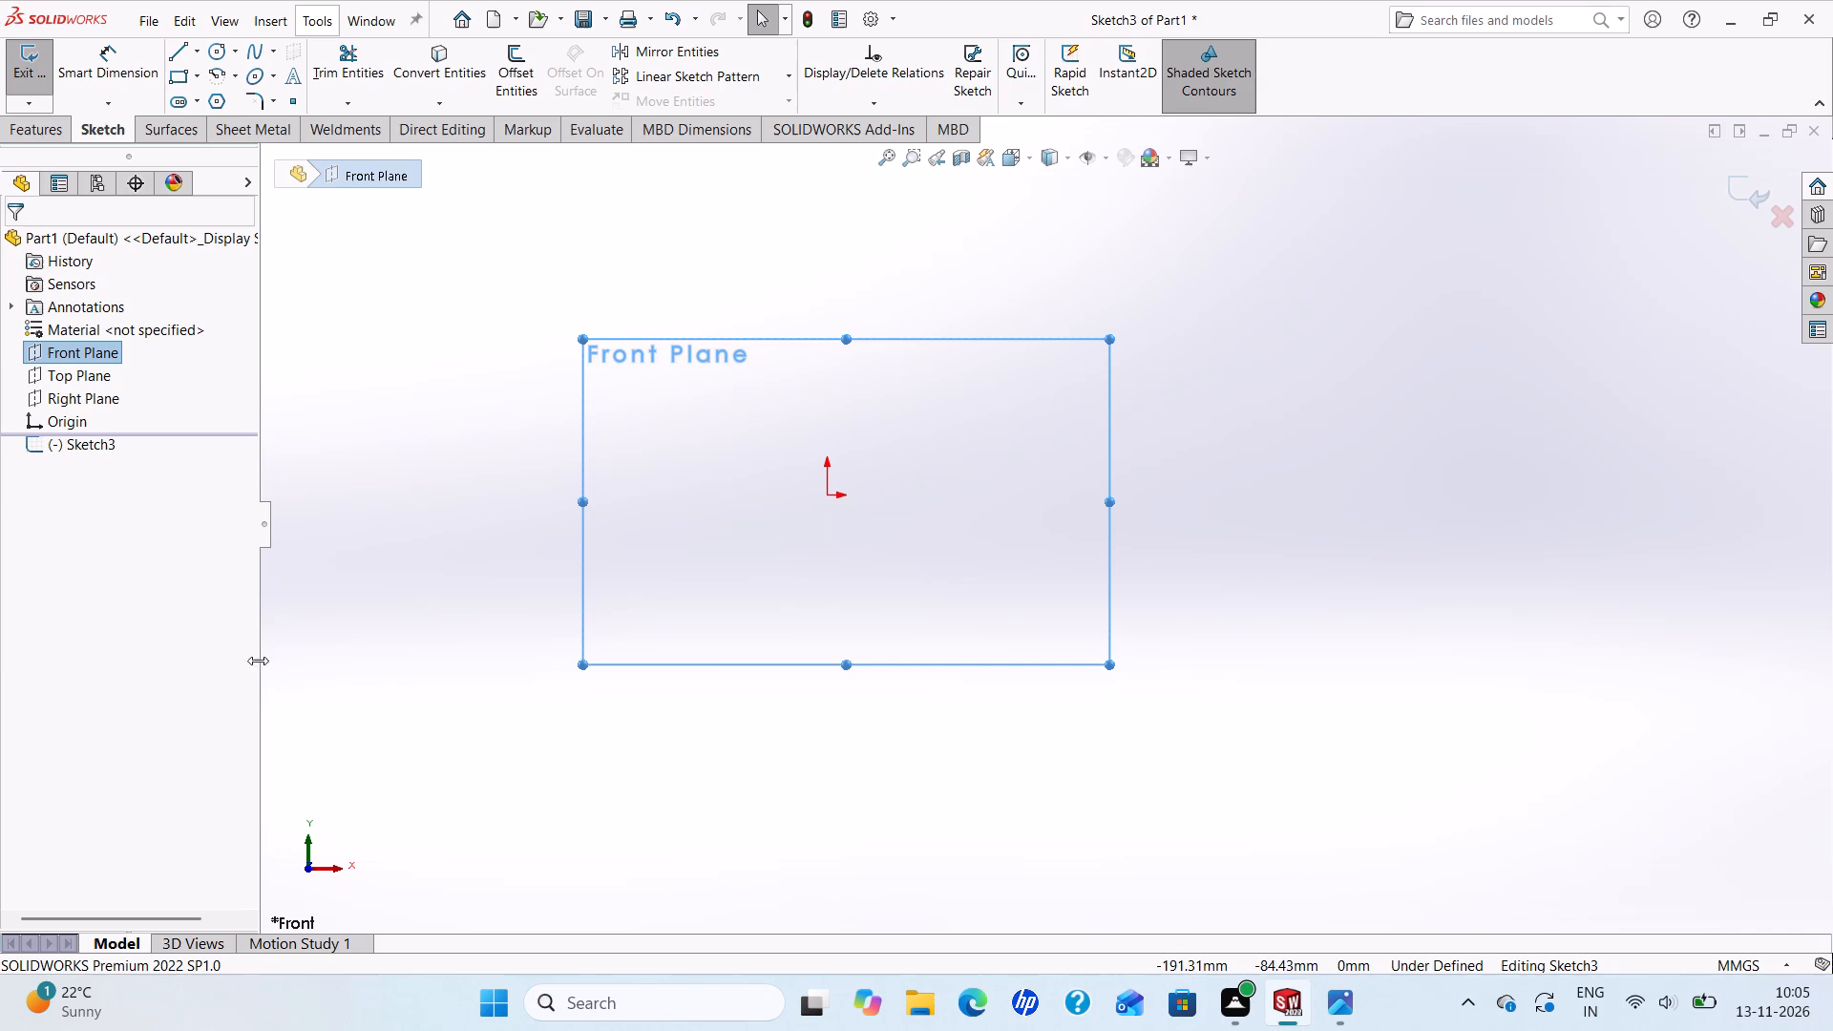
Open the existing part "sheave projection.SLDPRT" from the Attachments folder.
key(ctrl+o)
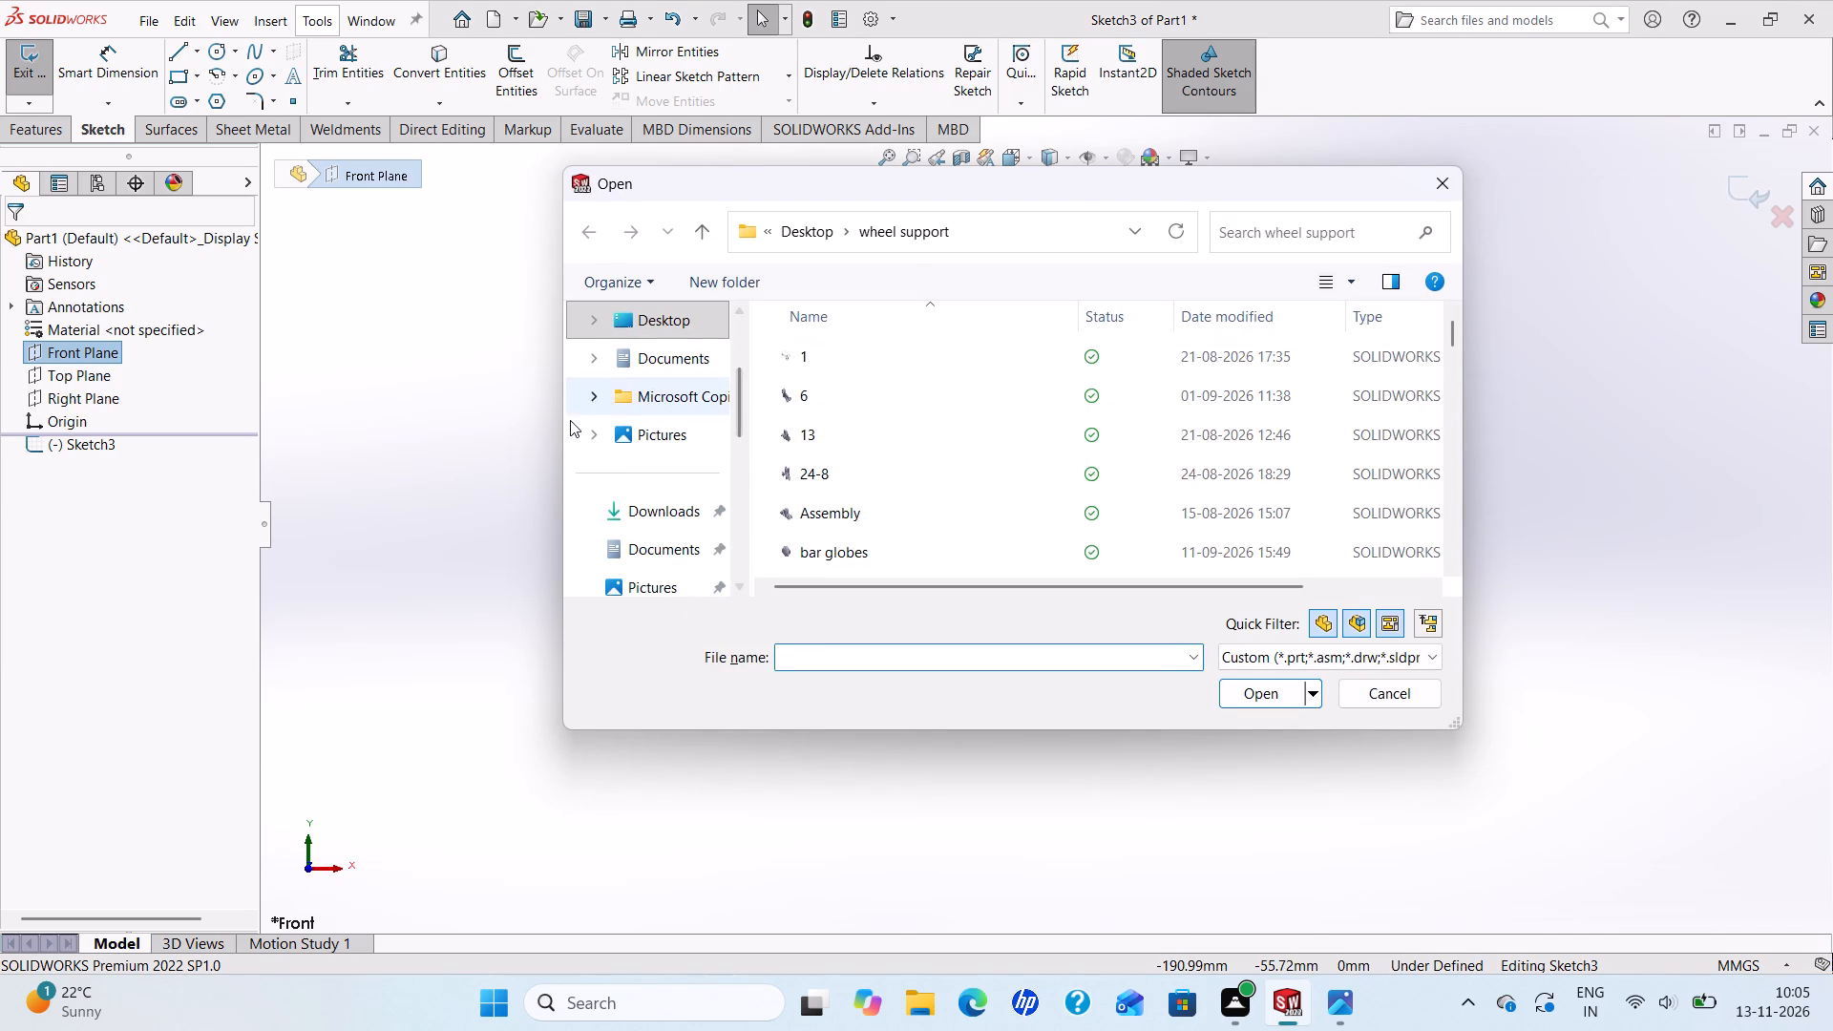
scroll(645, 377, up, 2)
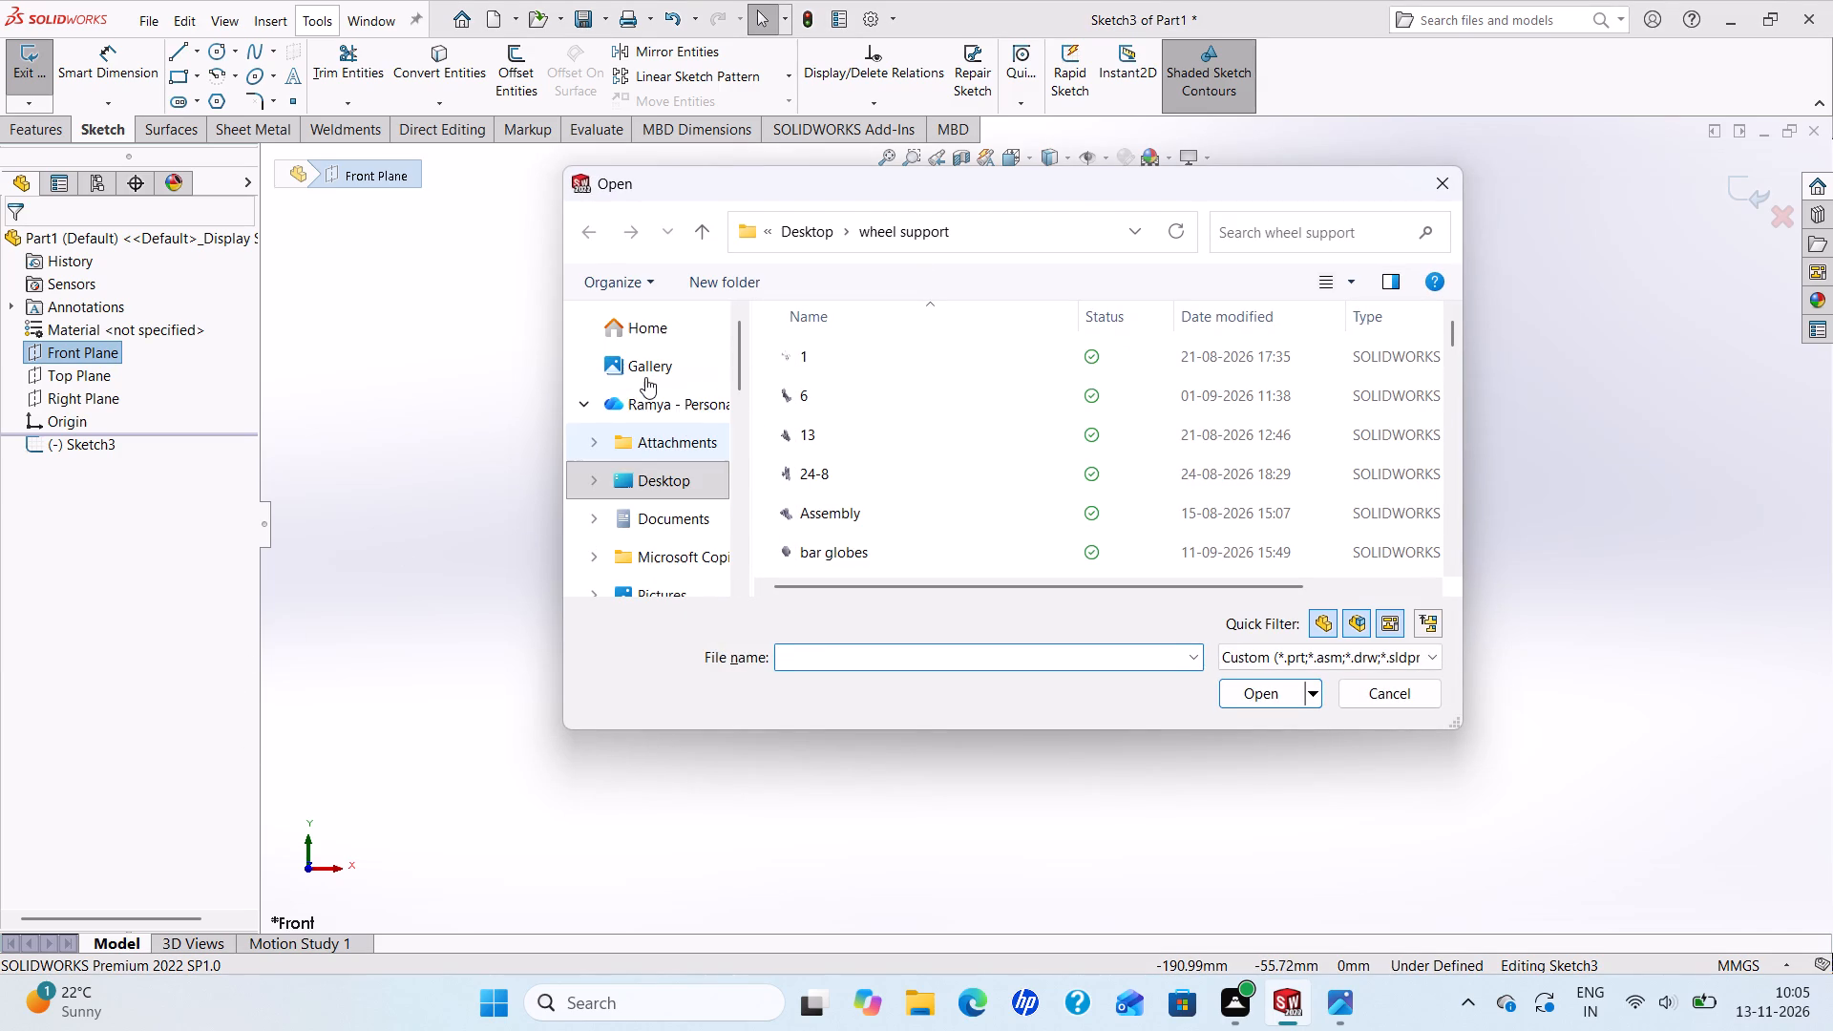
scroll(645, 377, up, 1)
click(655, 448)
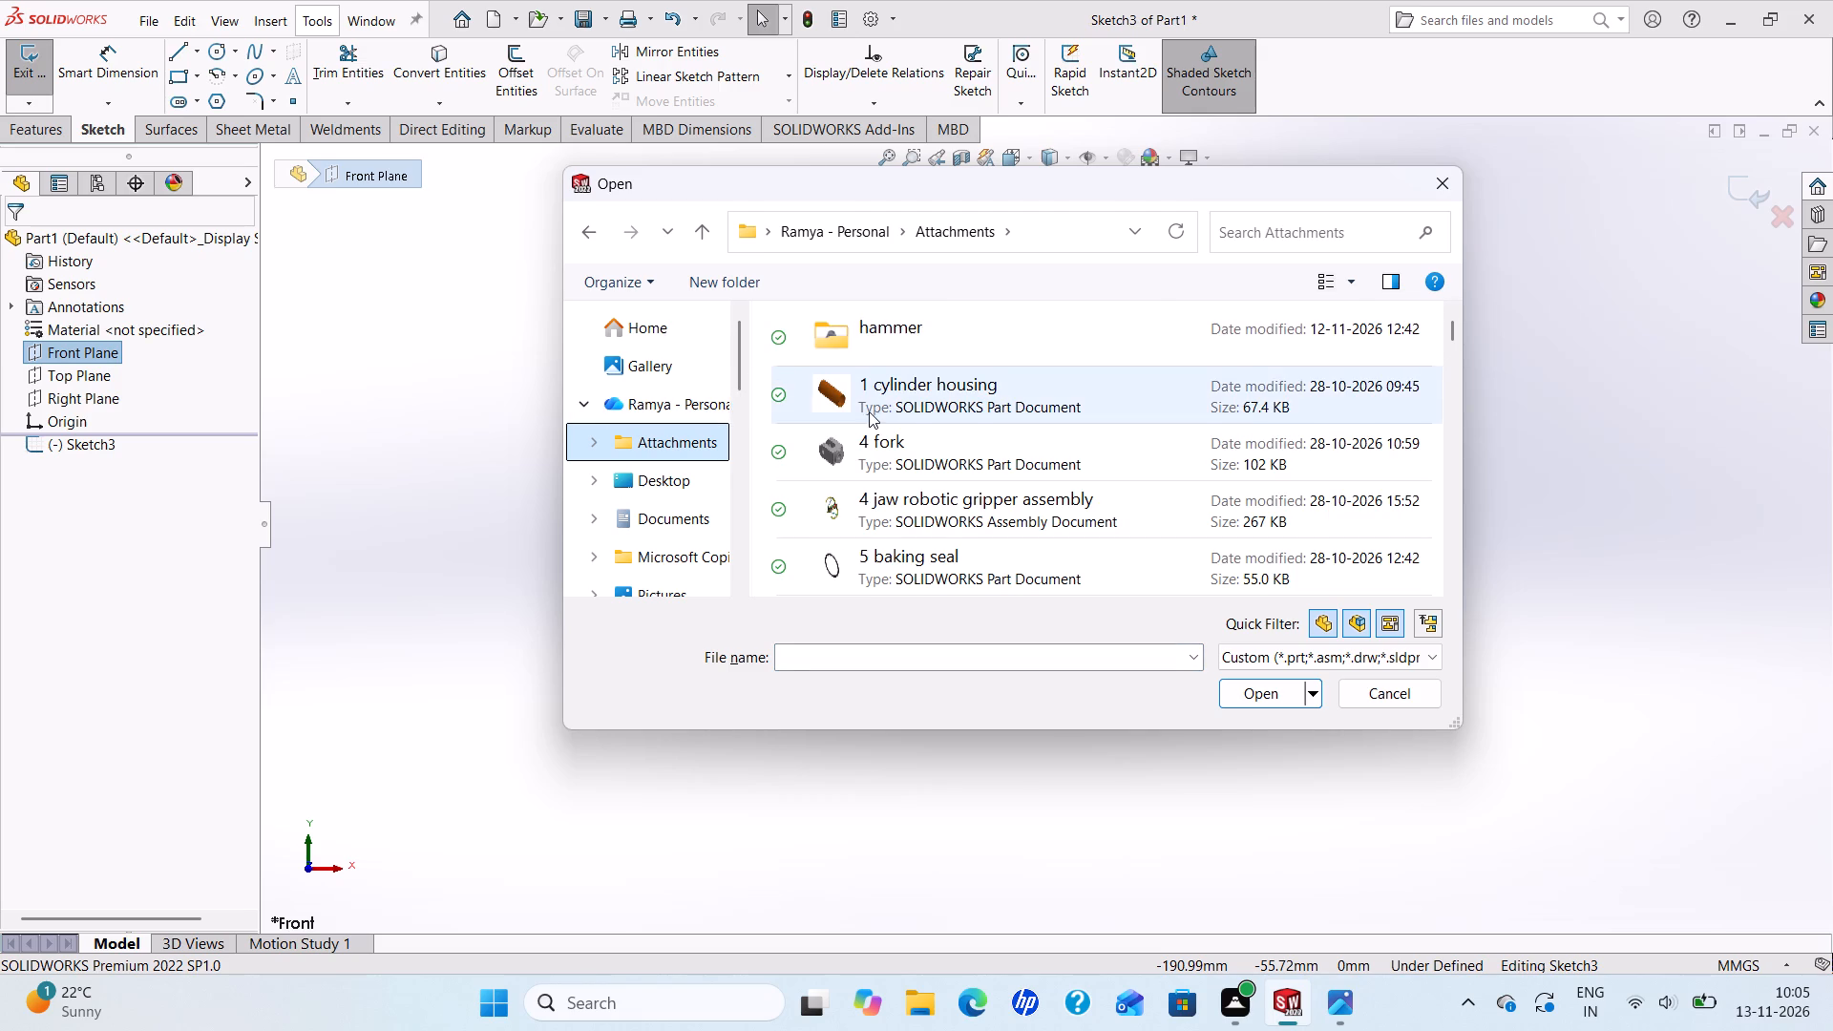
click(783, 654)
key(s)
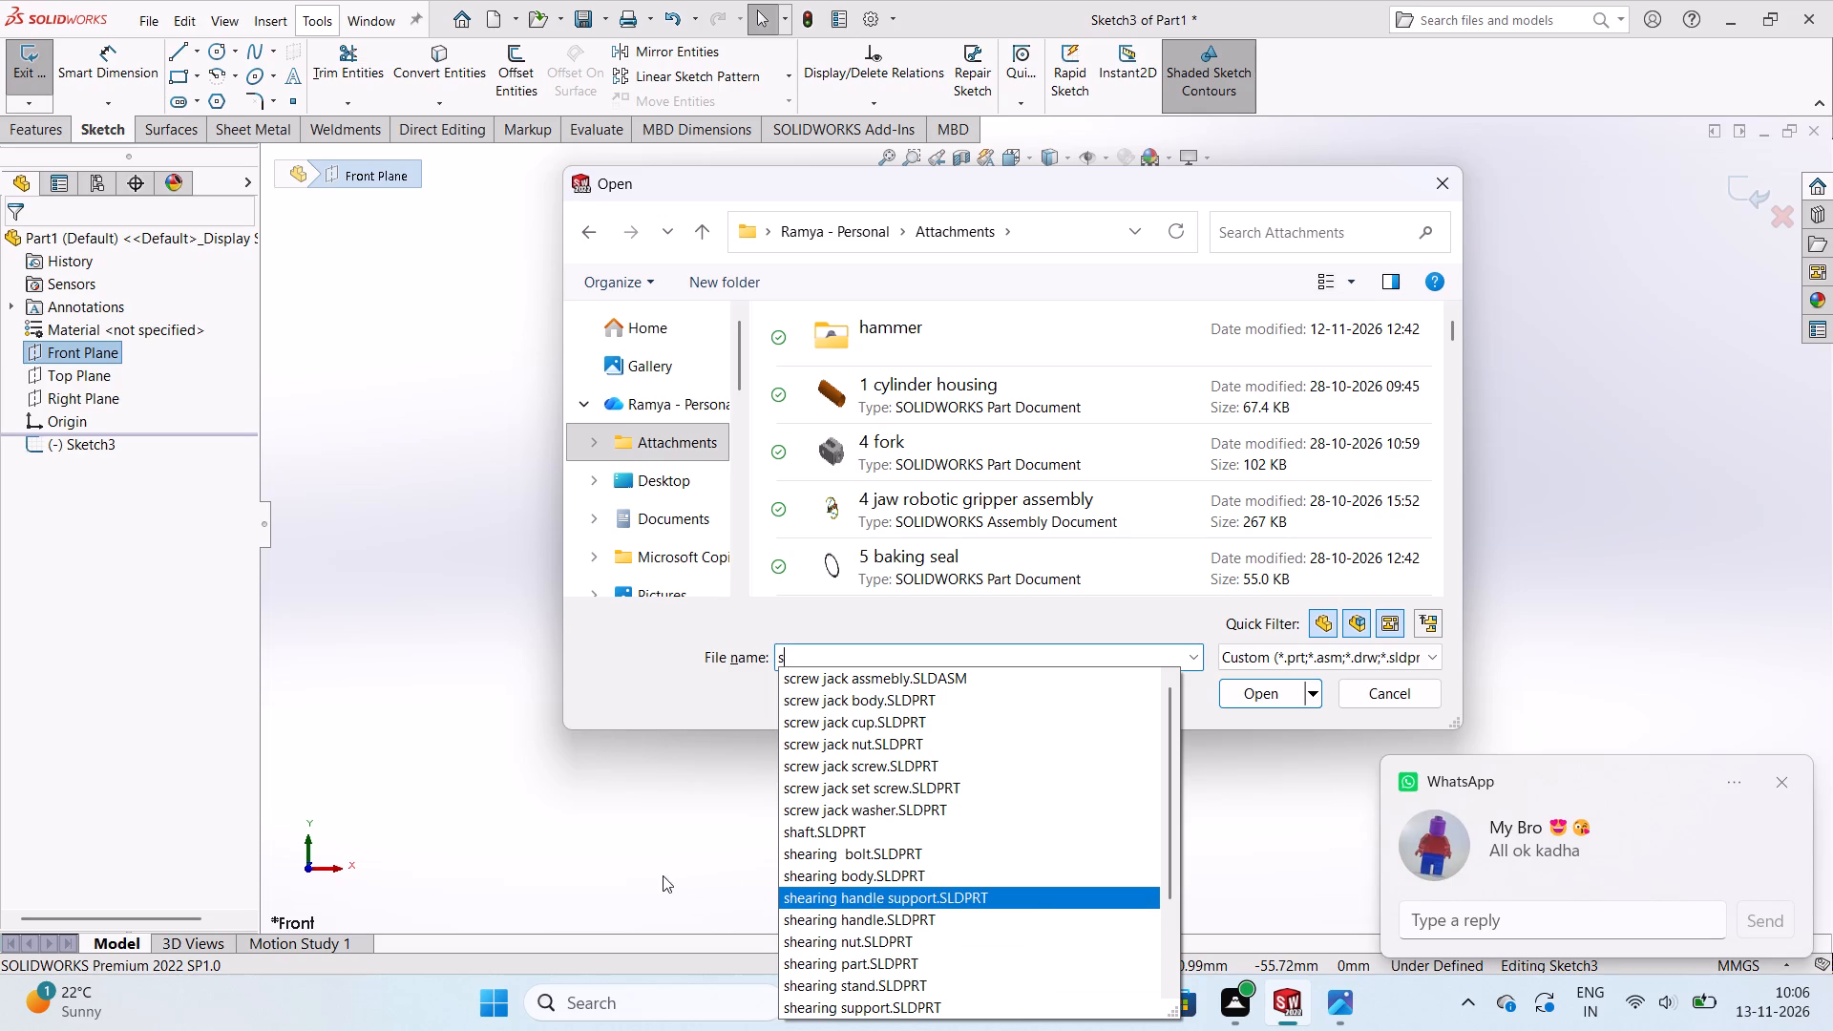
key(e)
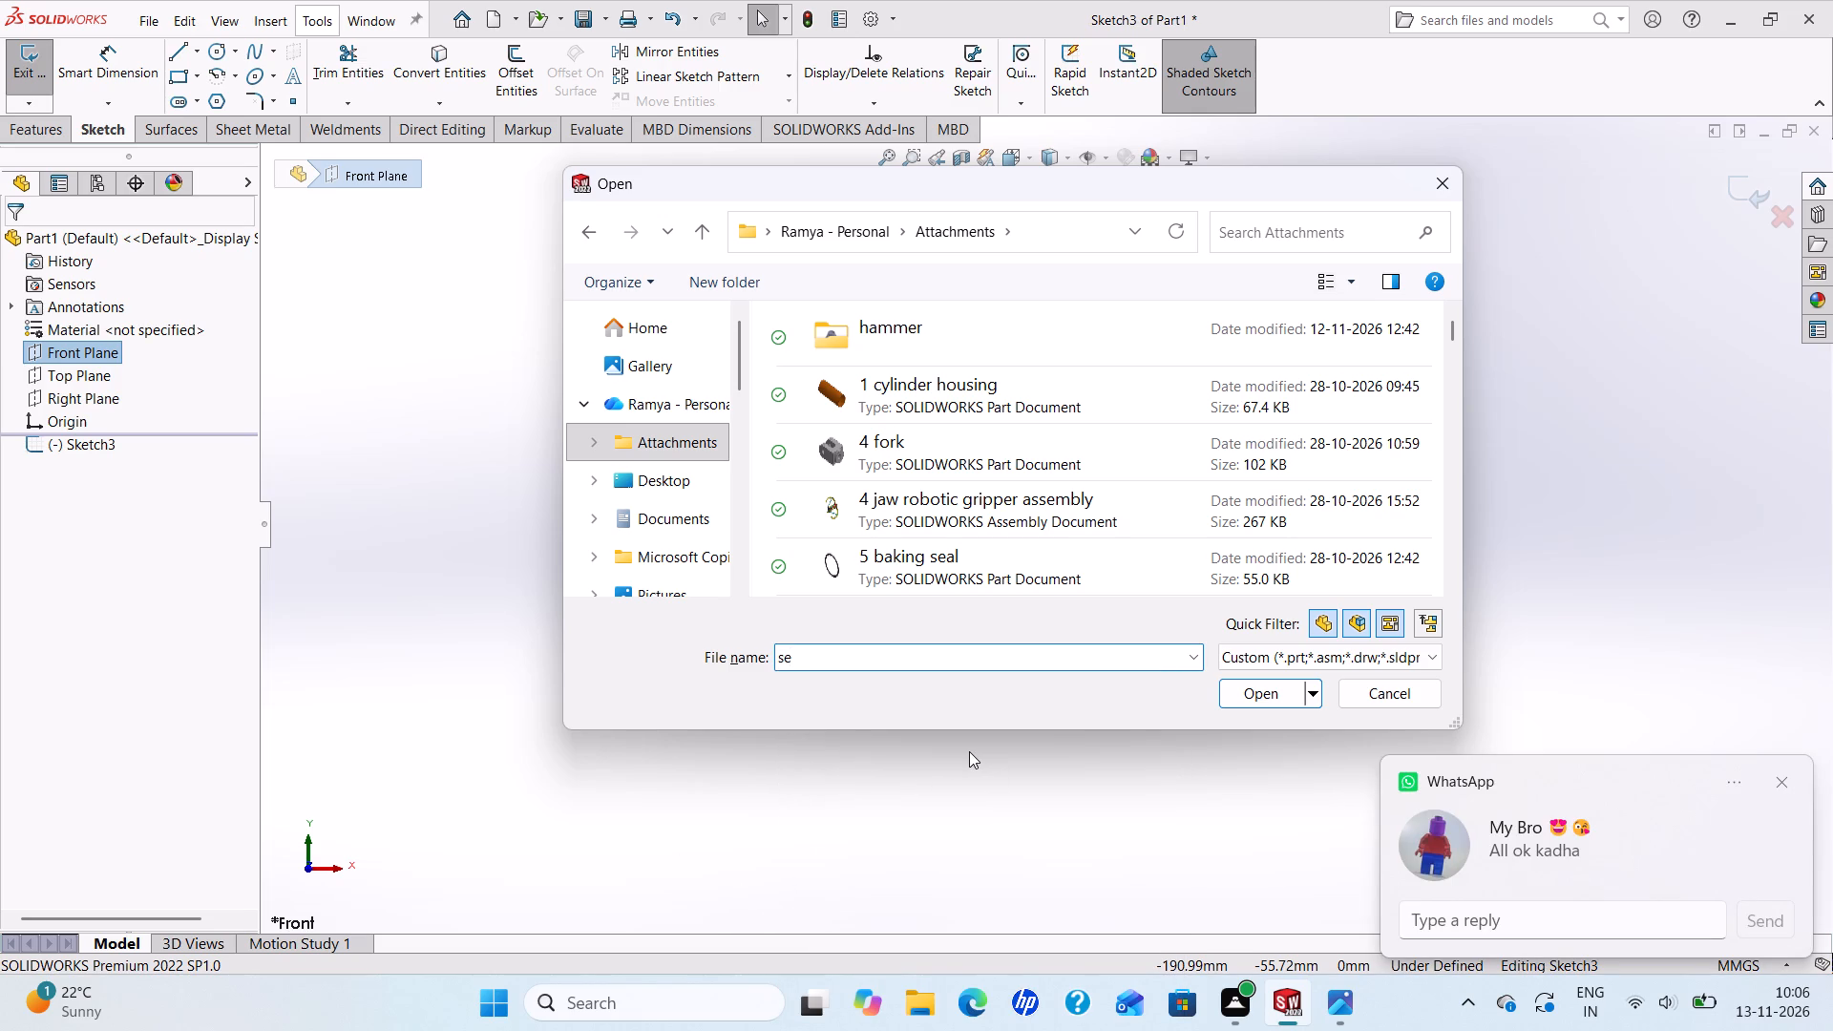
click(838, 668)
key(BackSpace)
key(BackSpace)
key(e)
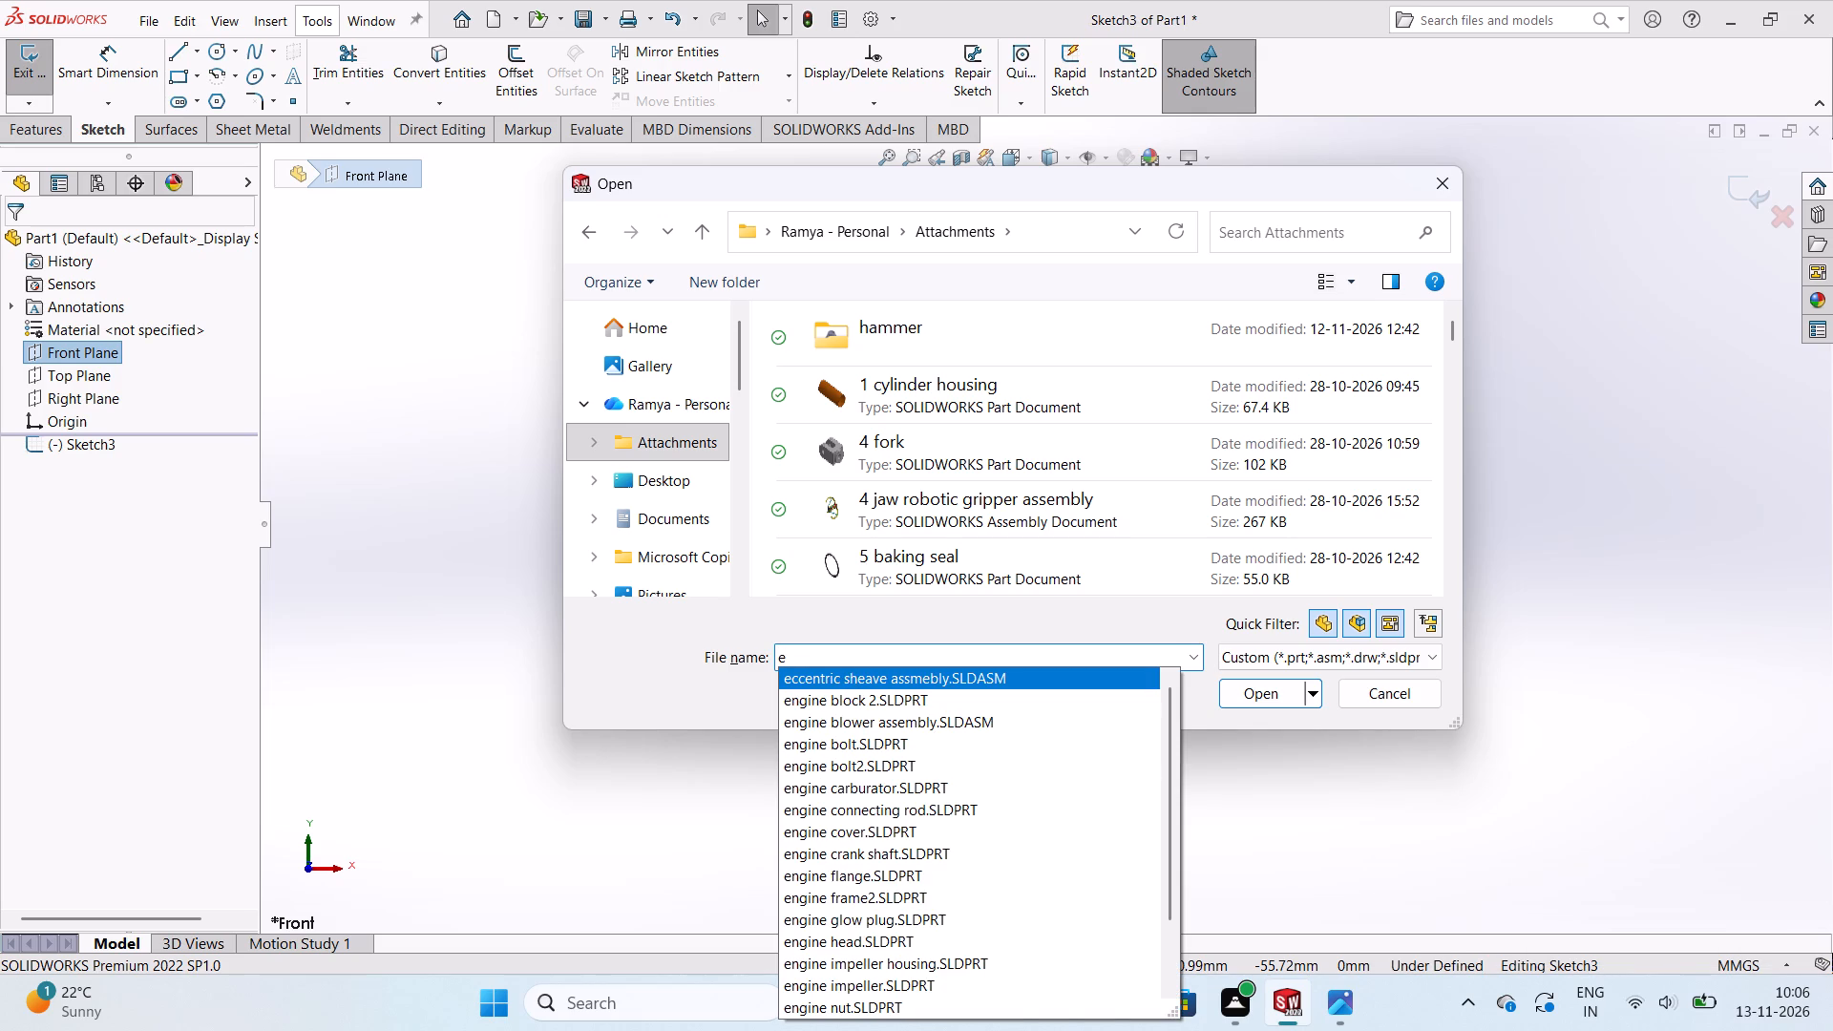
key(c)
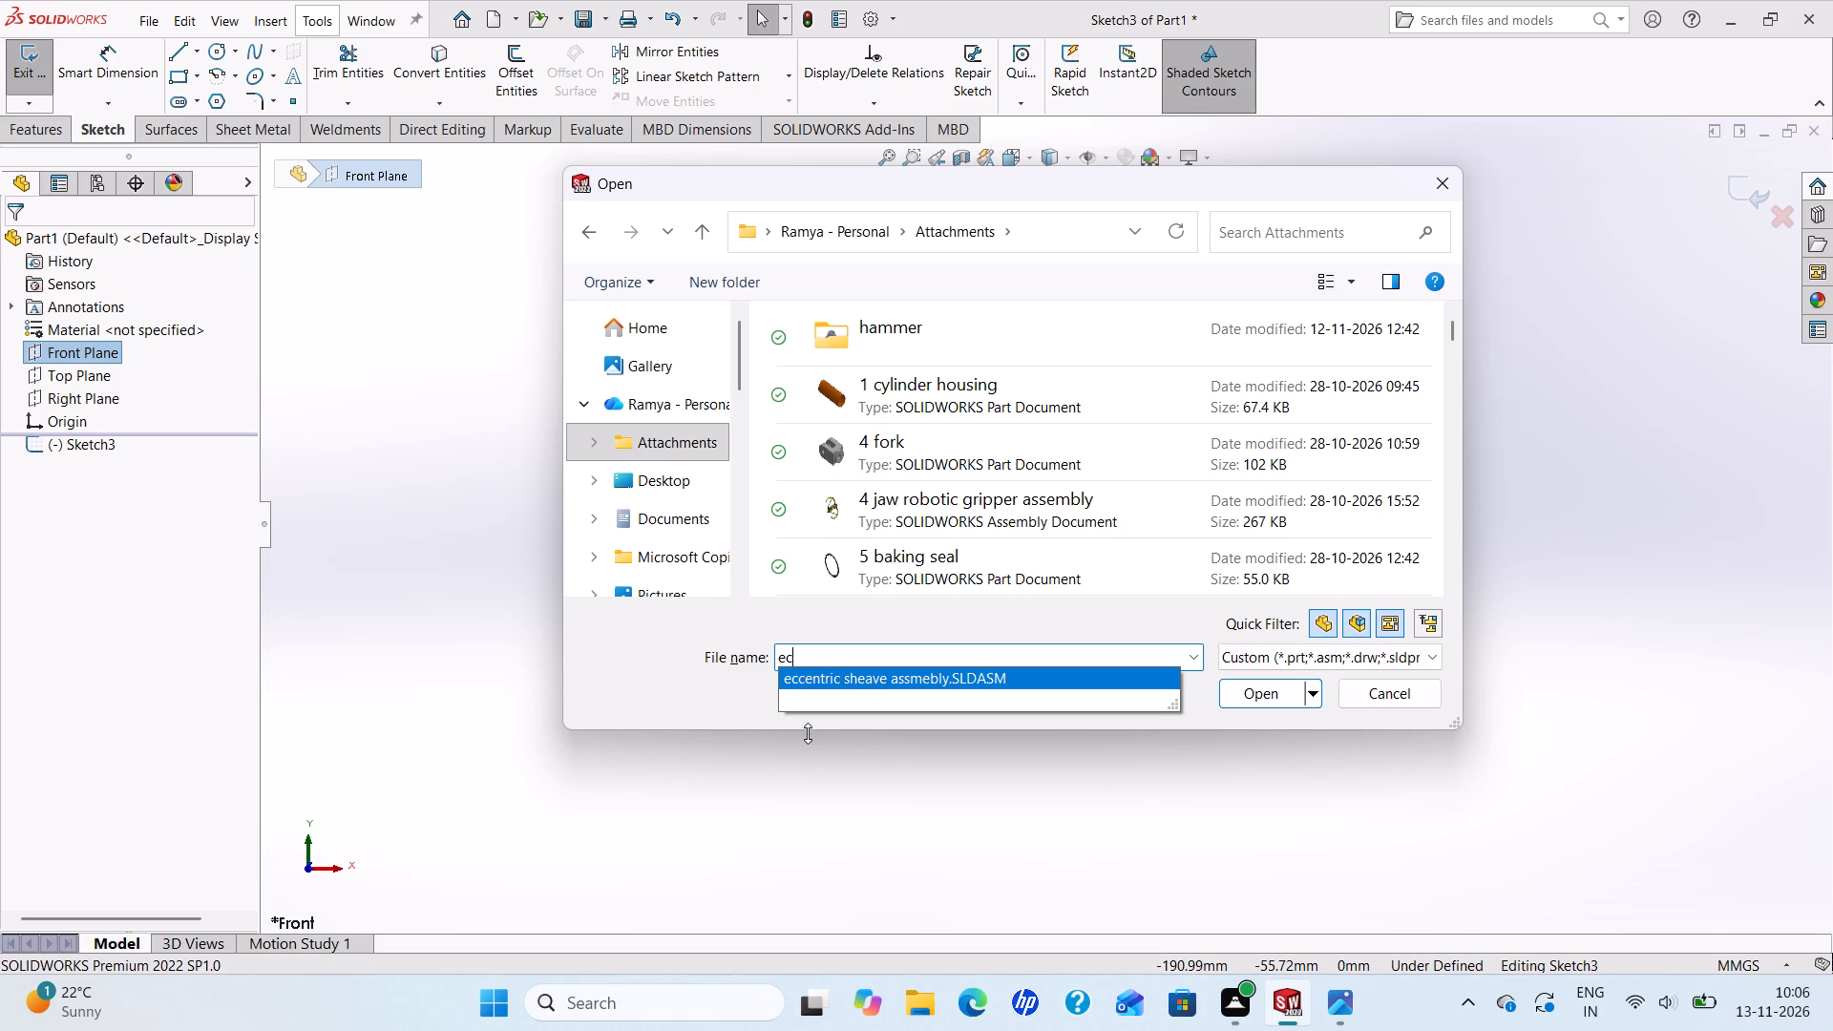
key(BackSpace)
key(BackSpace)
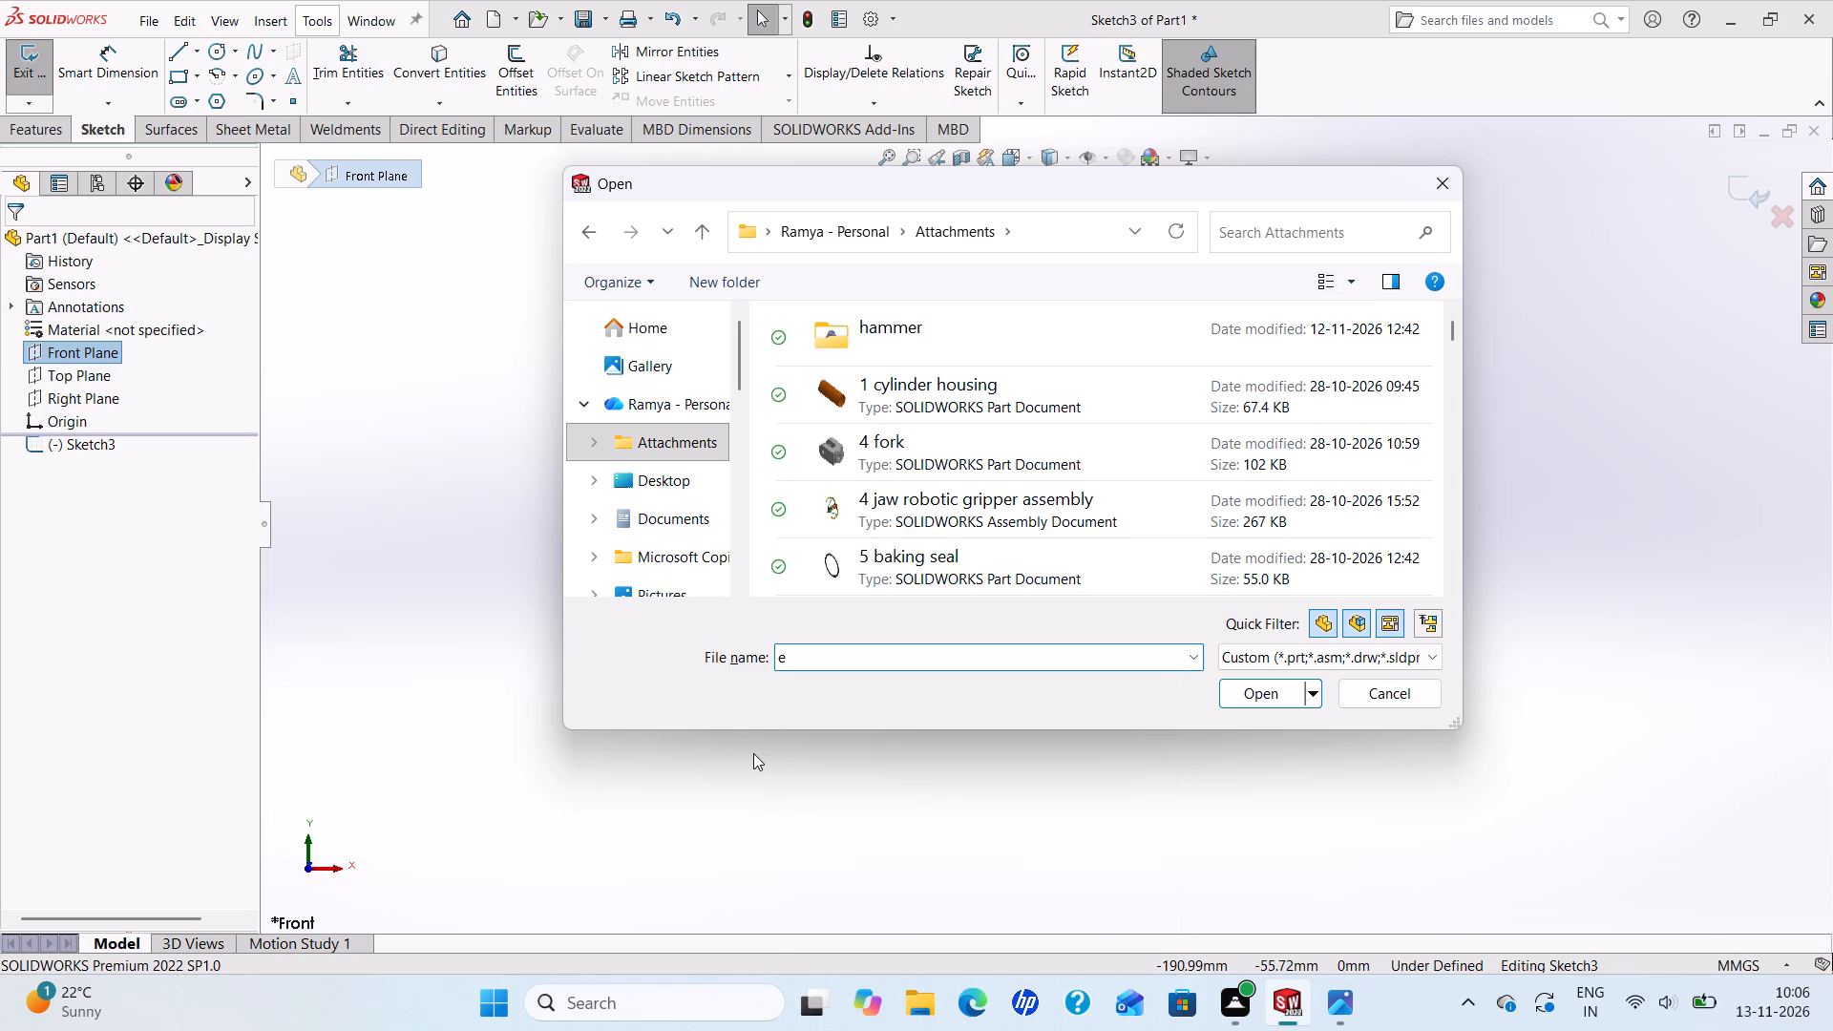
key(s)
key(h)
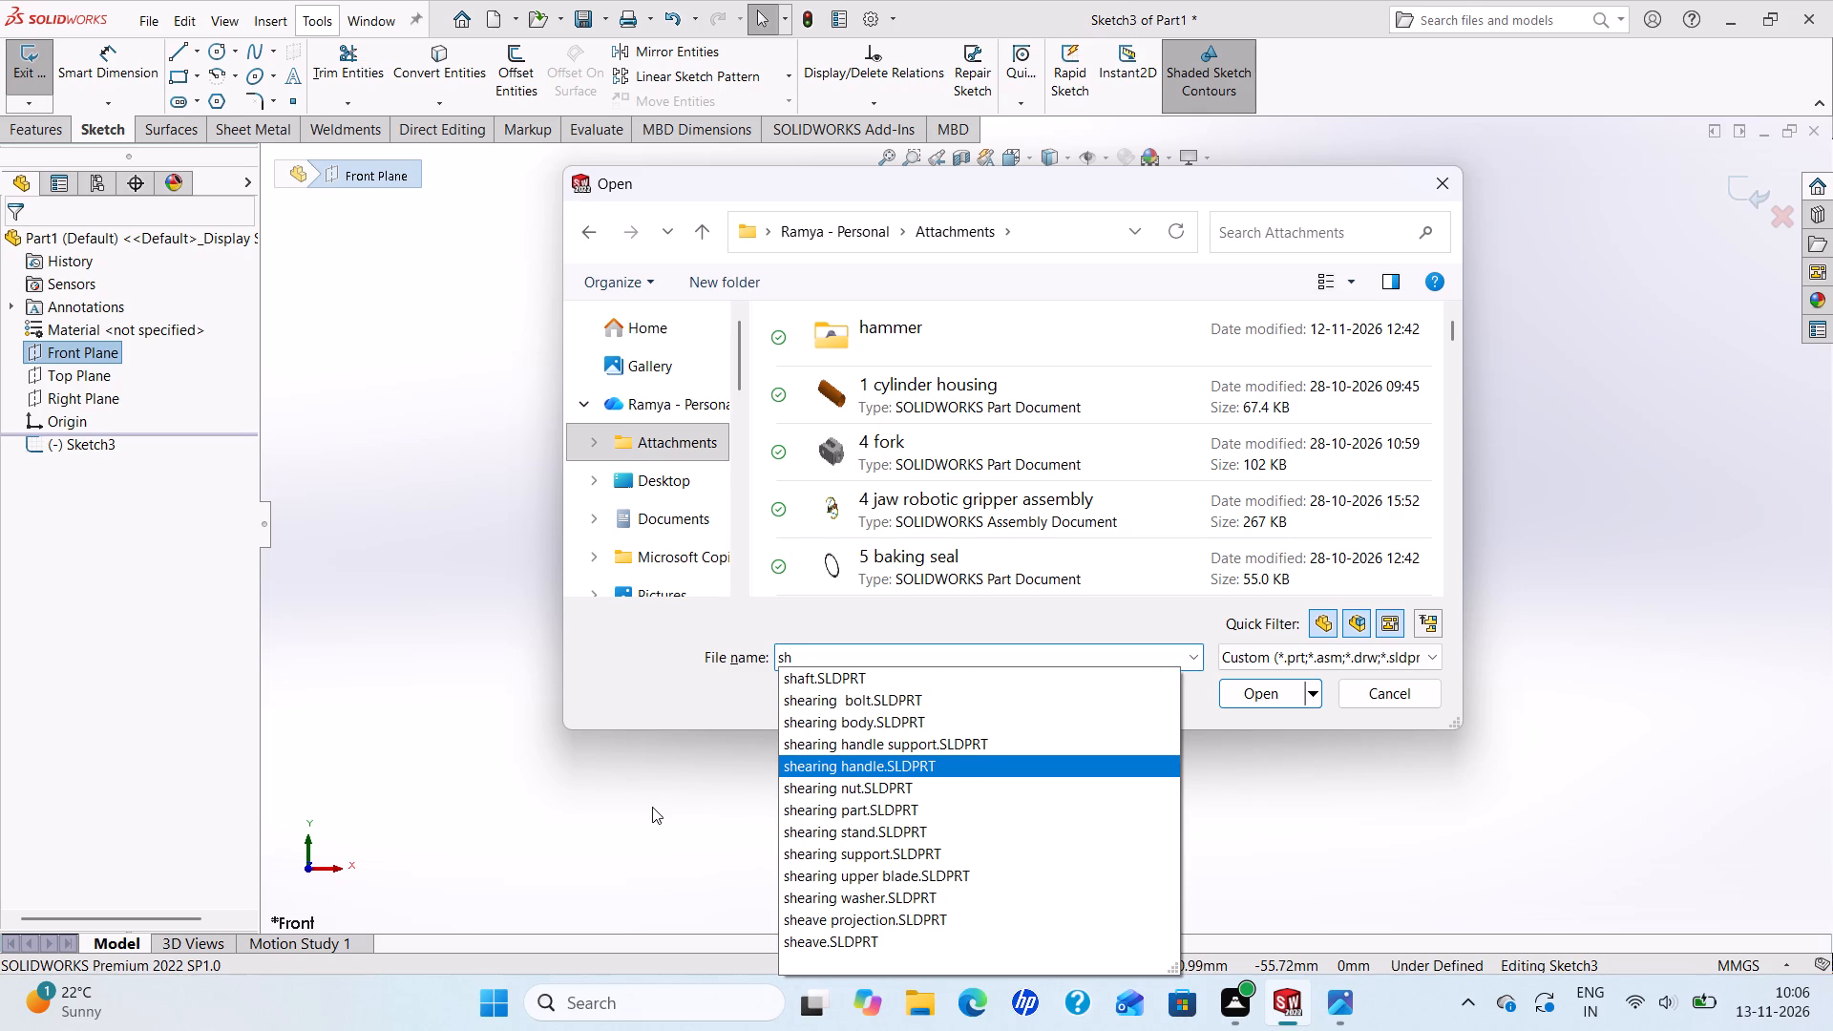
click(823, 913)
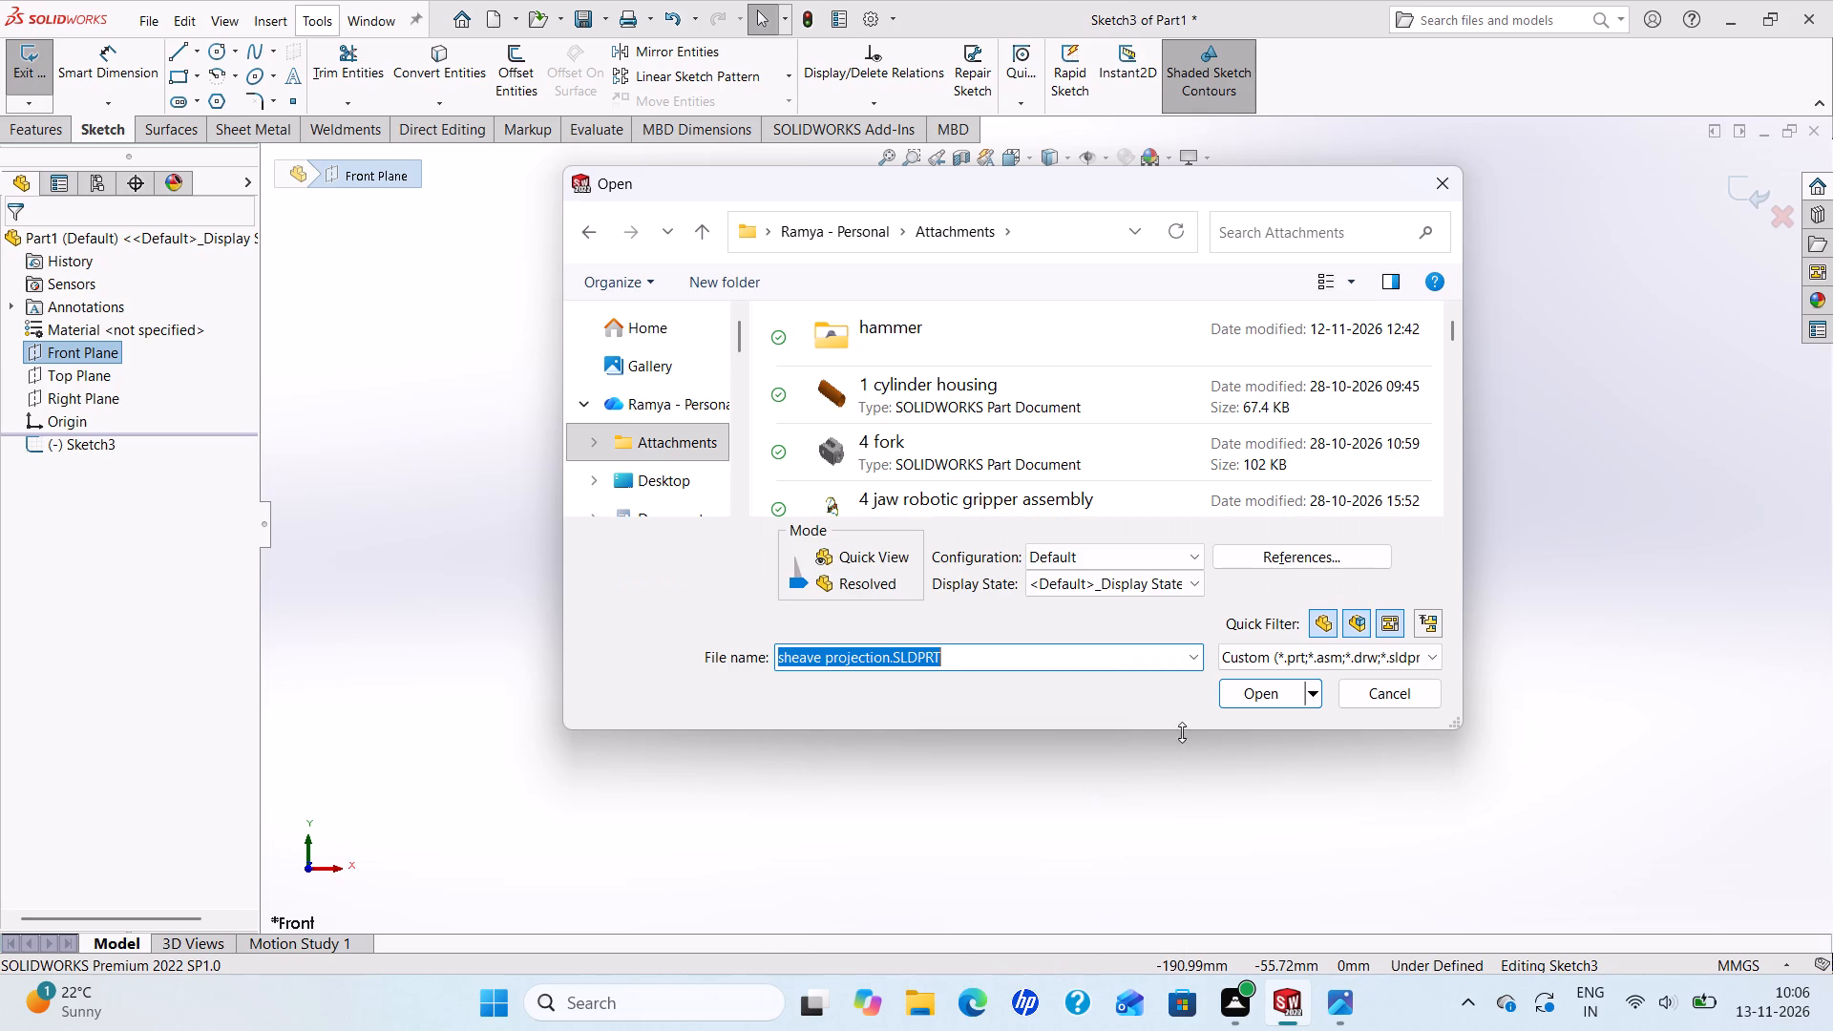
click(1257, 686)
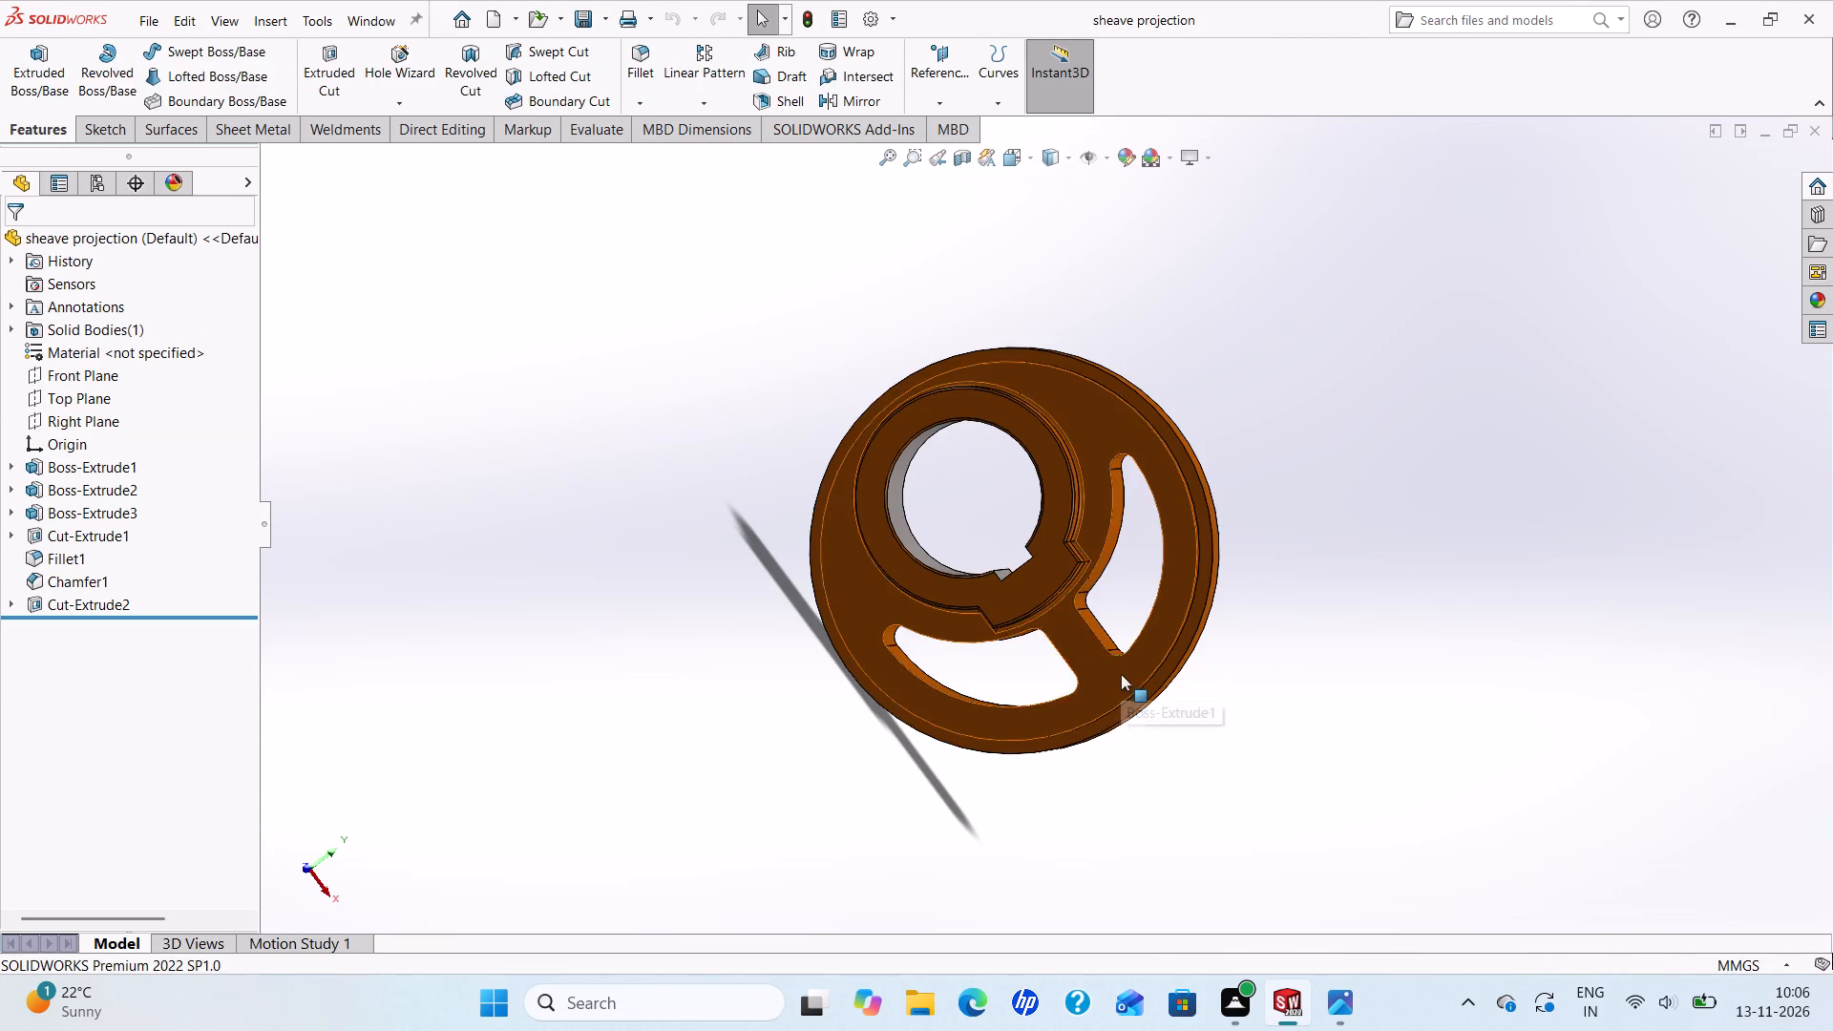
Examine the sketch and extrusion settings of the main disc feature, Boss-Extrude1, in the sheave projection part.
middle_drag(1119, 673, 973, 727)
scroll(1103, 669, up, 2)
scroll(1077, 655, down, 1)
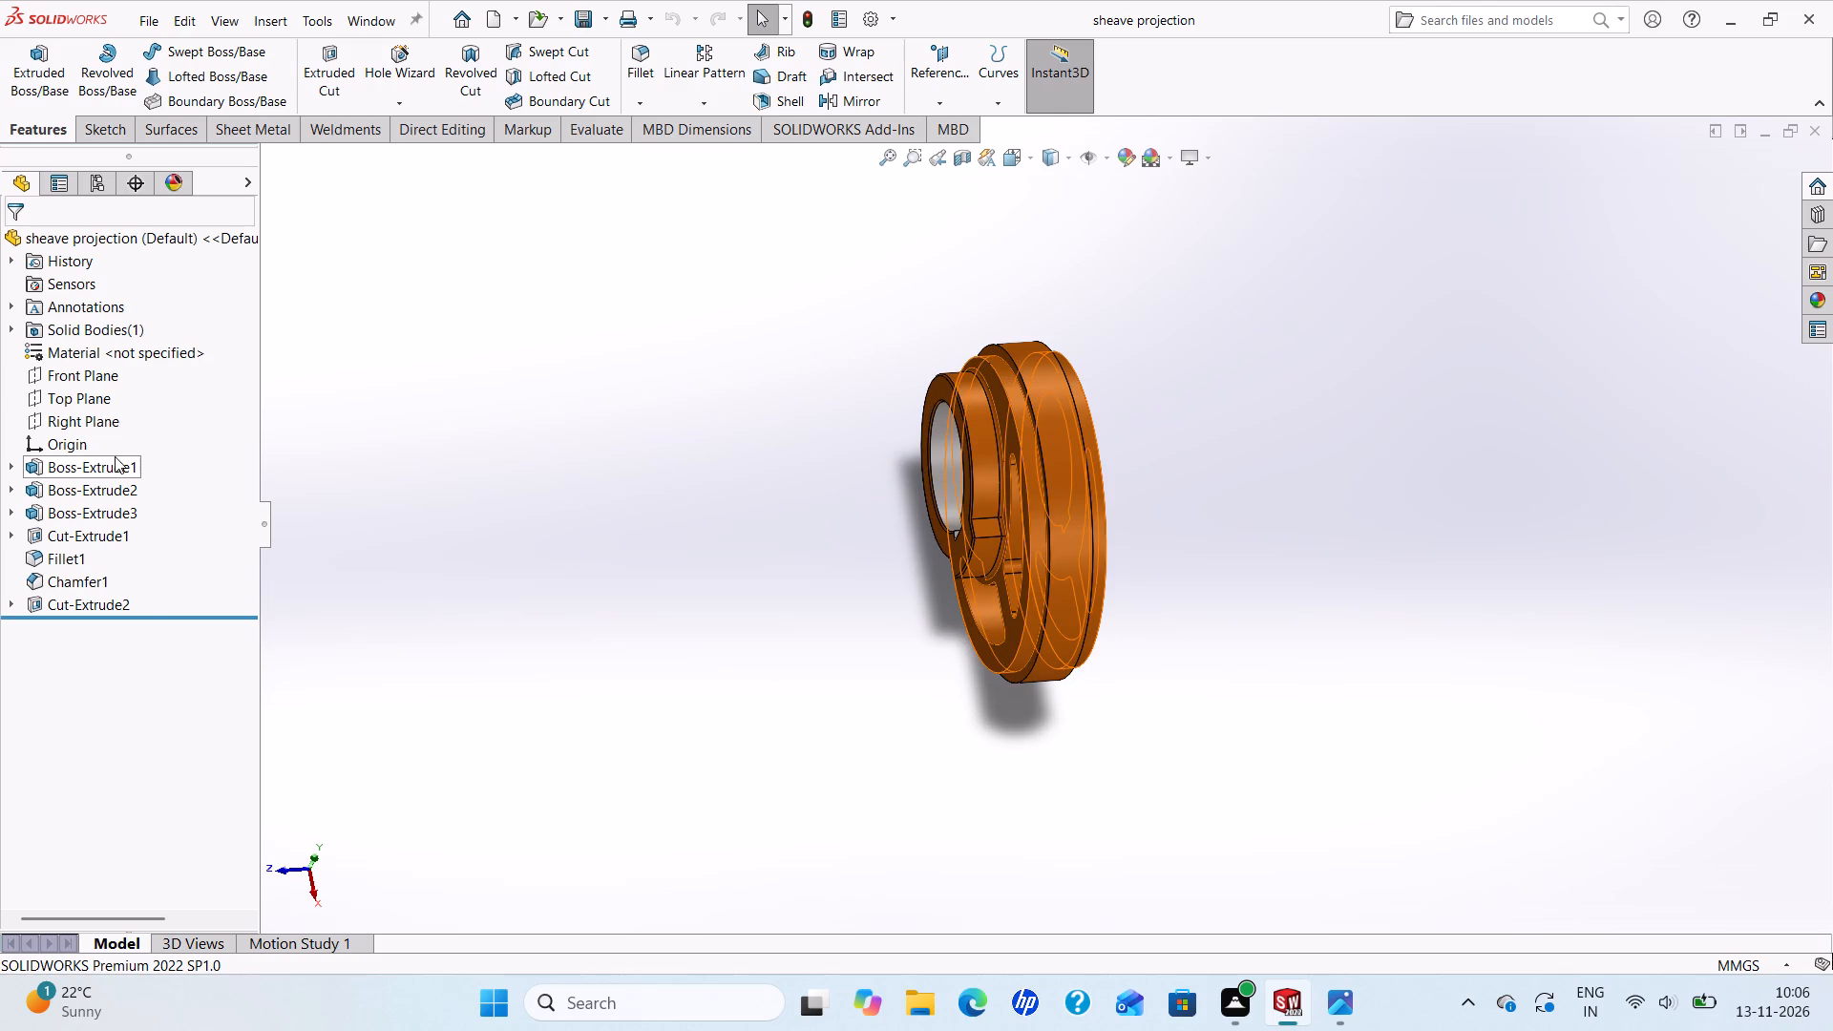
right_click(115, 456)
click(166, 394)
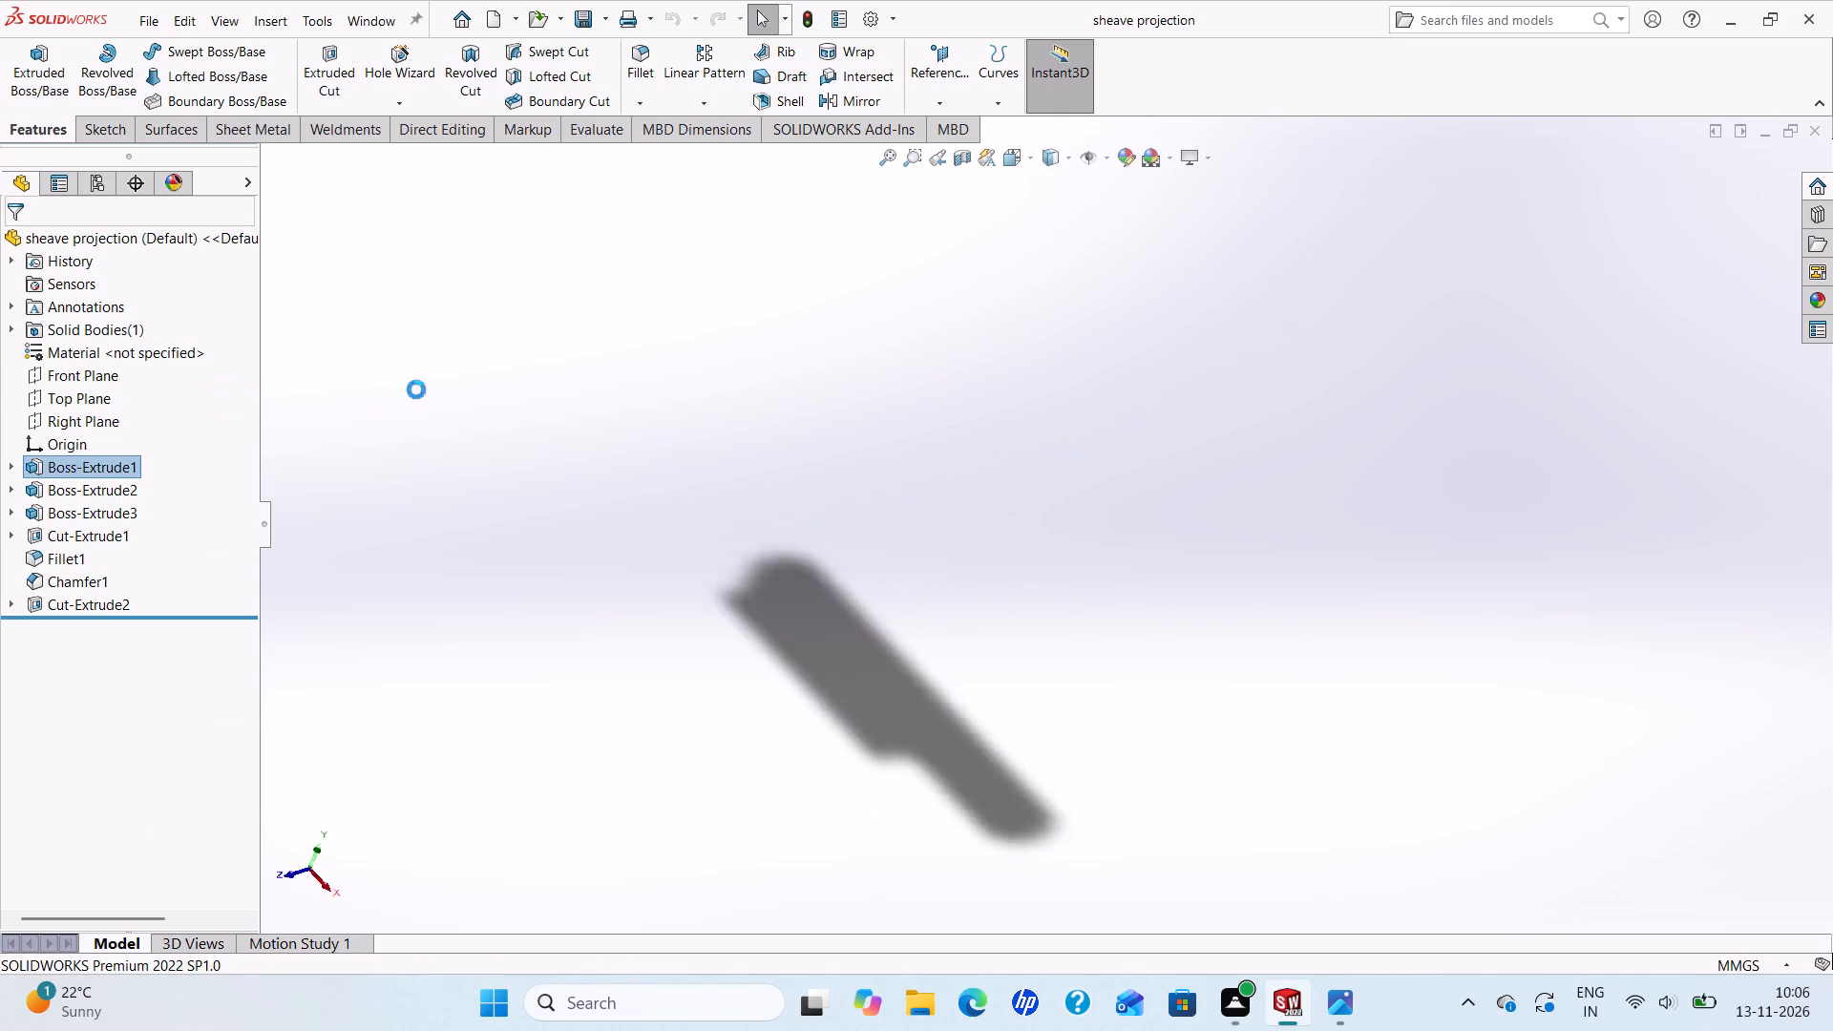
scroll(1238, 596, up, 3)
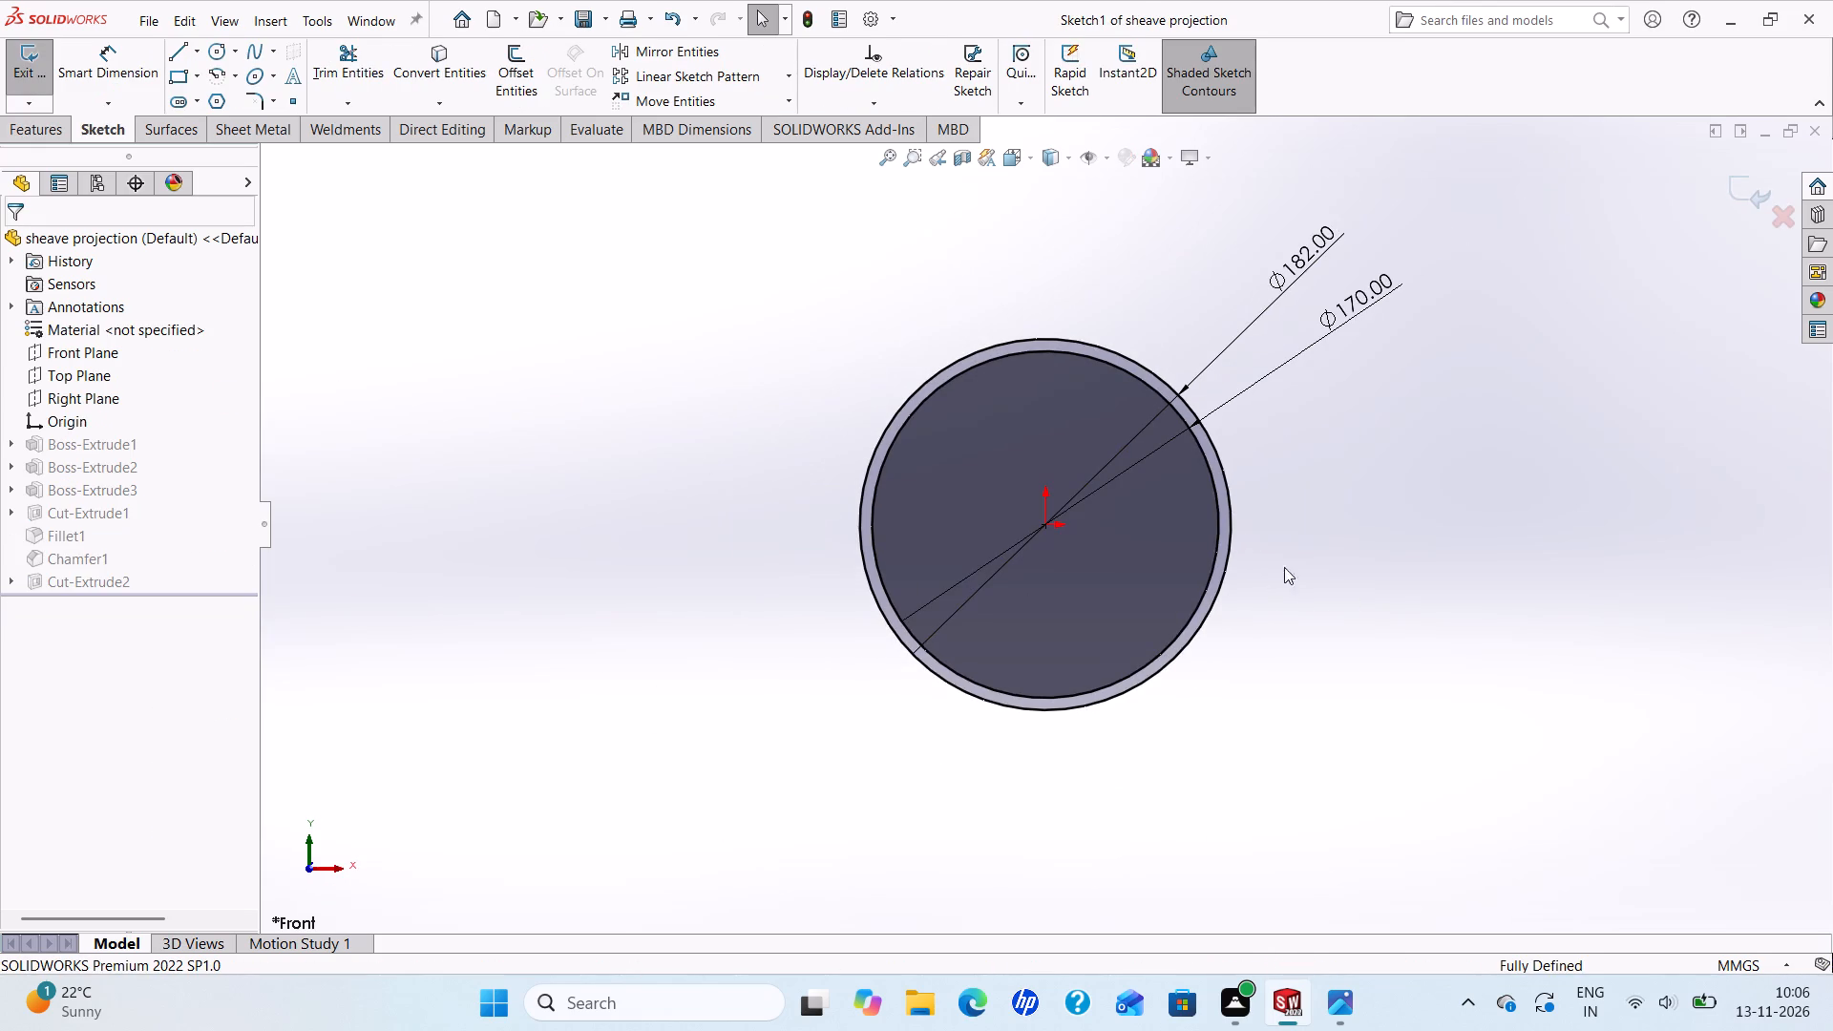
scroll(1338, 528, down, 1)
scroll(1291, 515, up, 1)
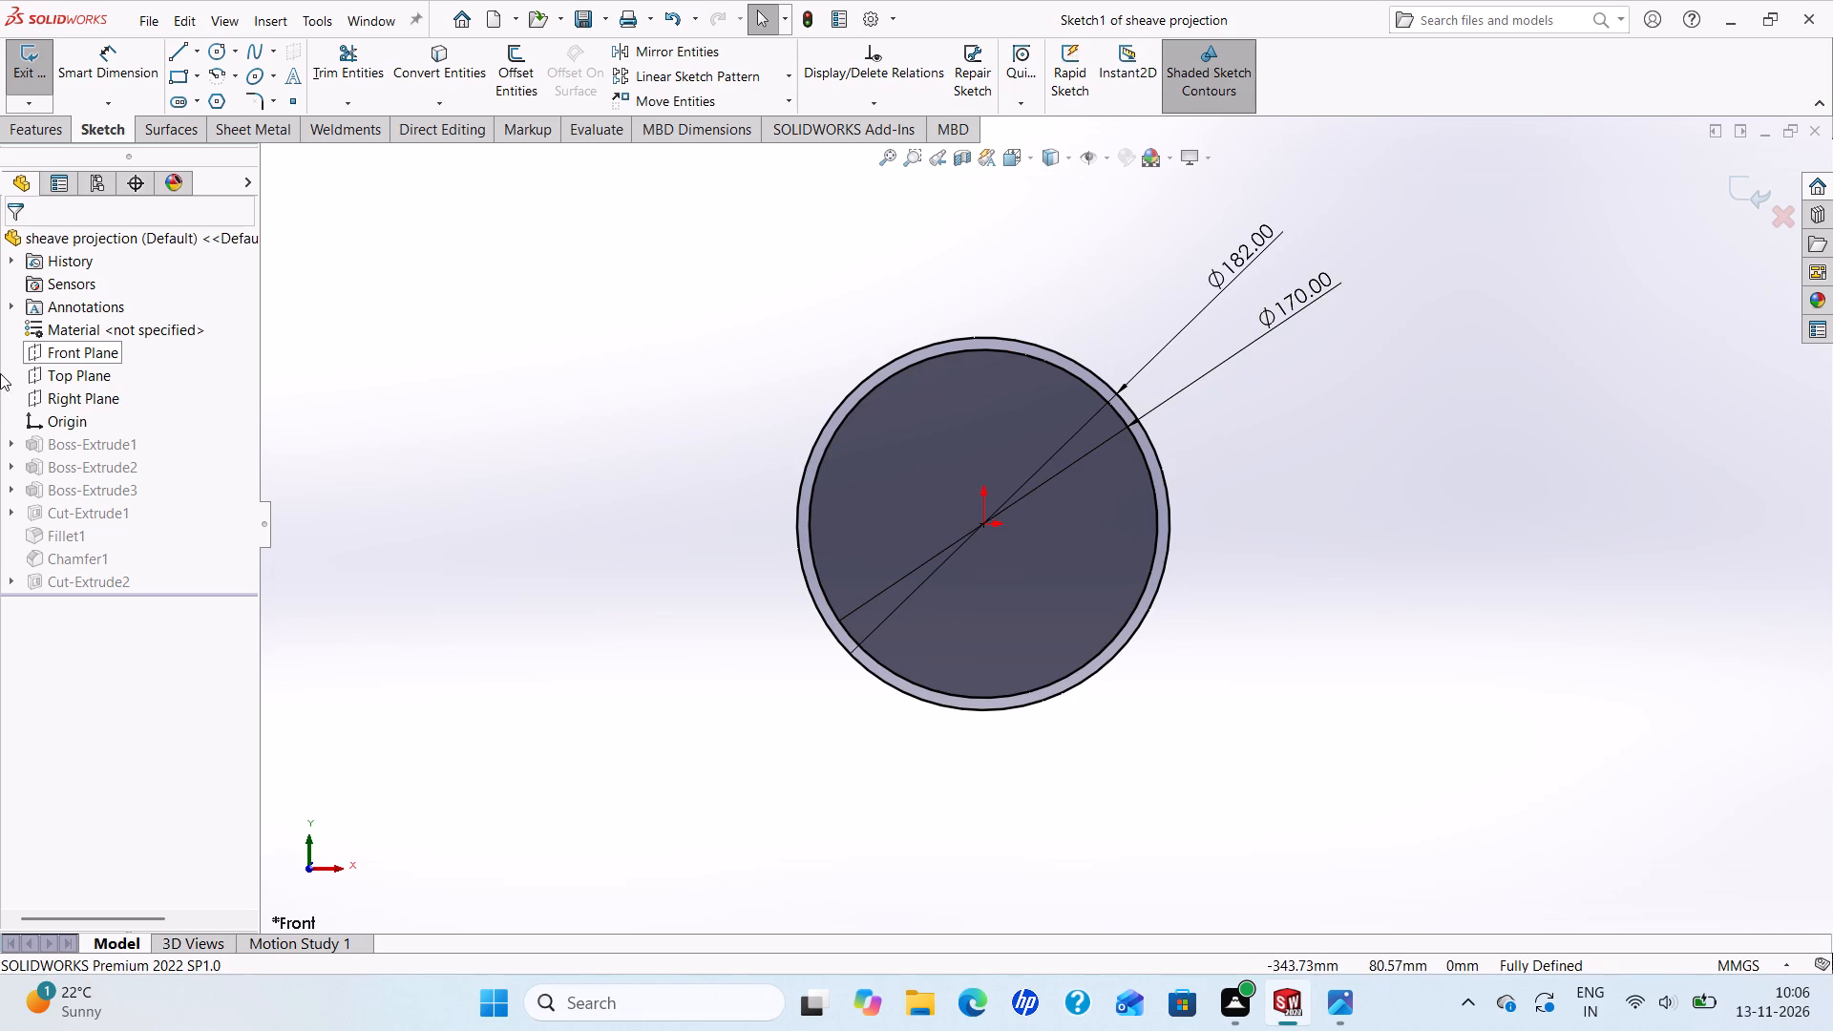
click(45, 77)
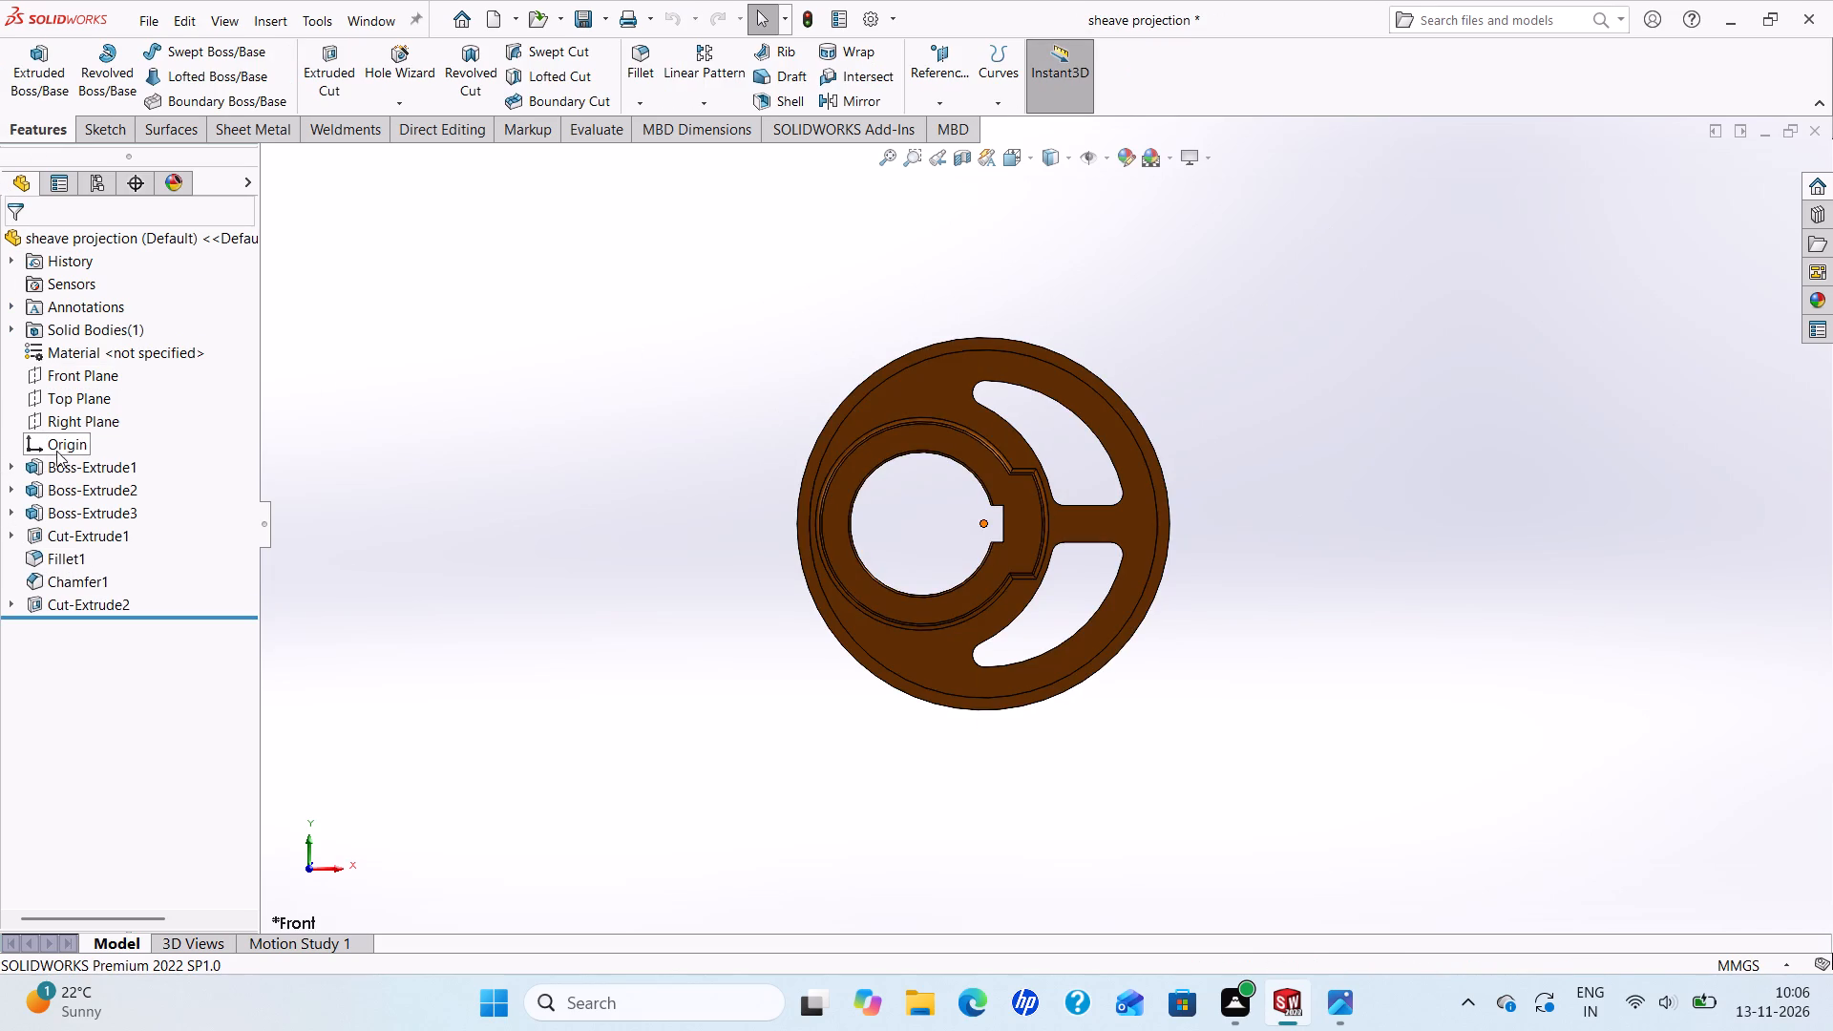
right_click(72, 466)
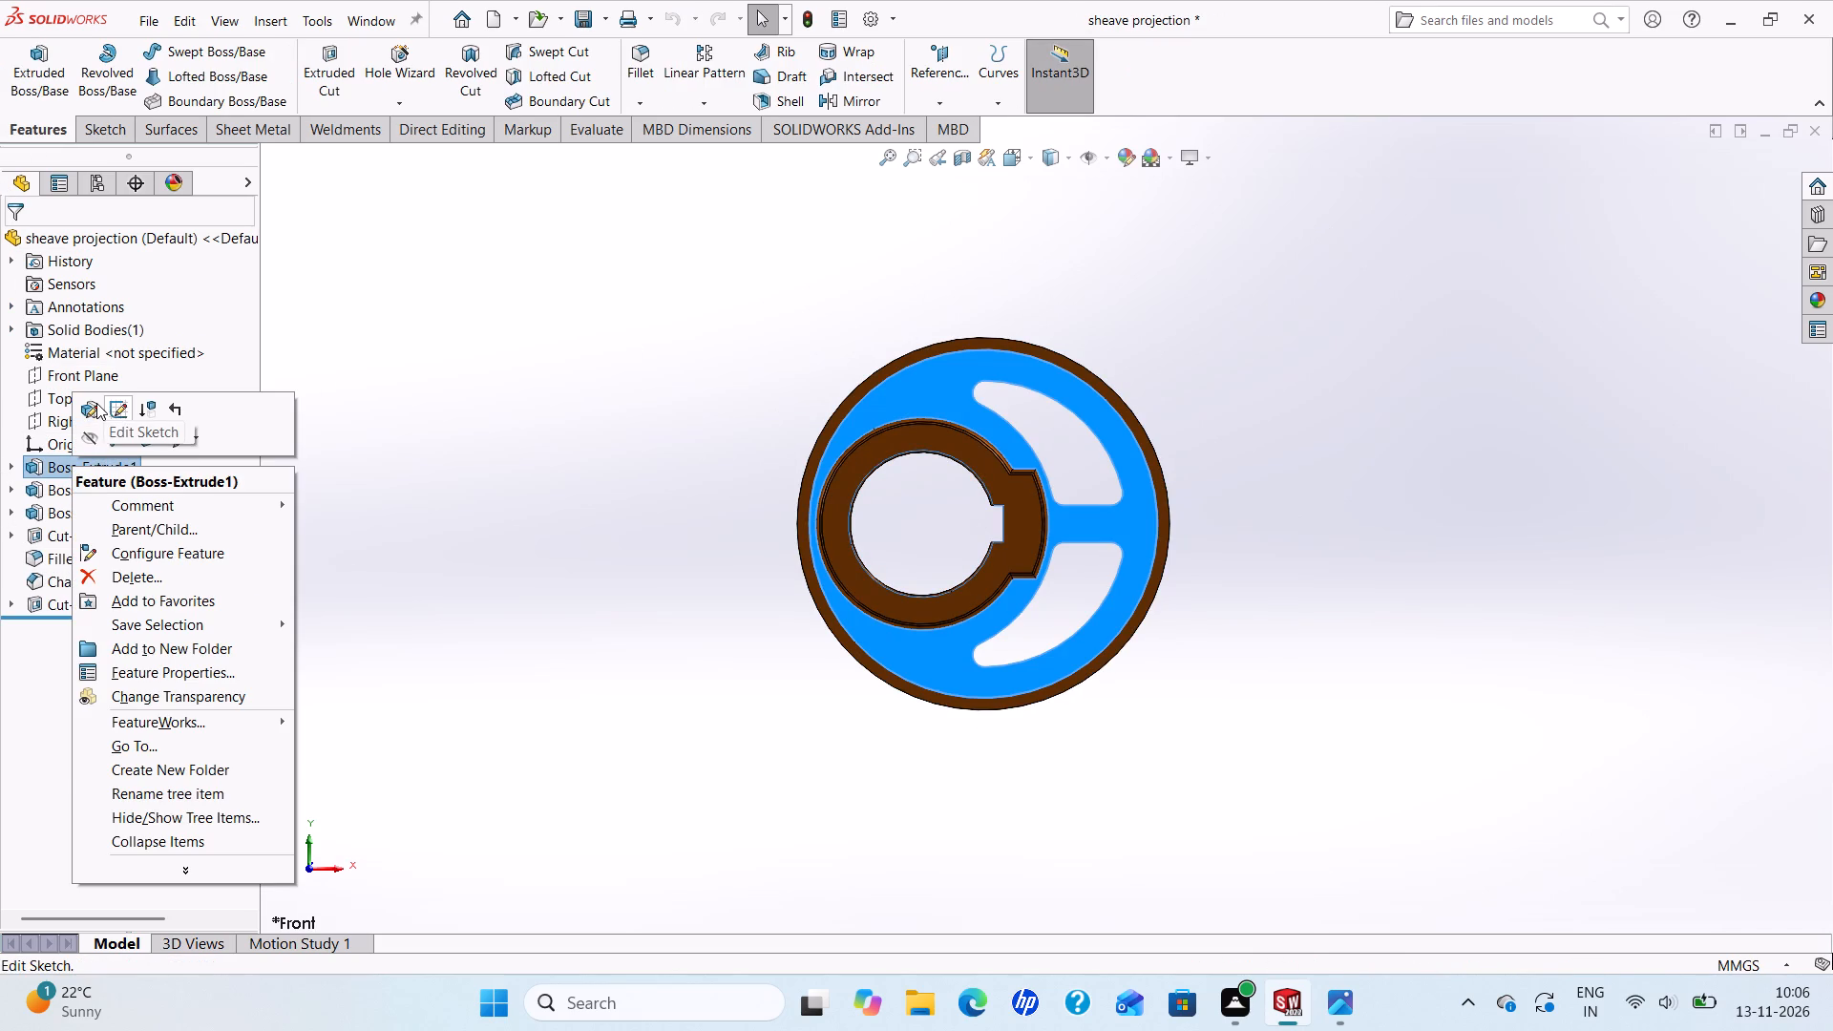
click(96, 403)
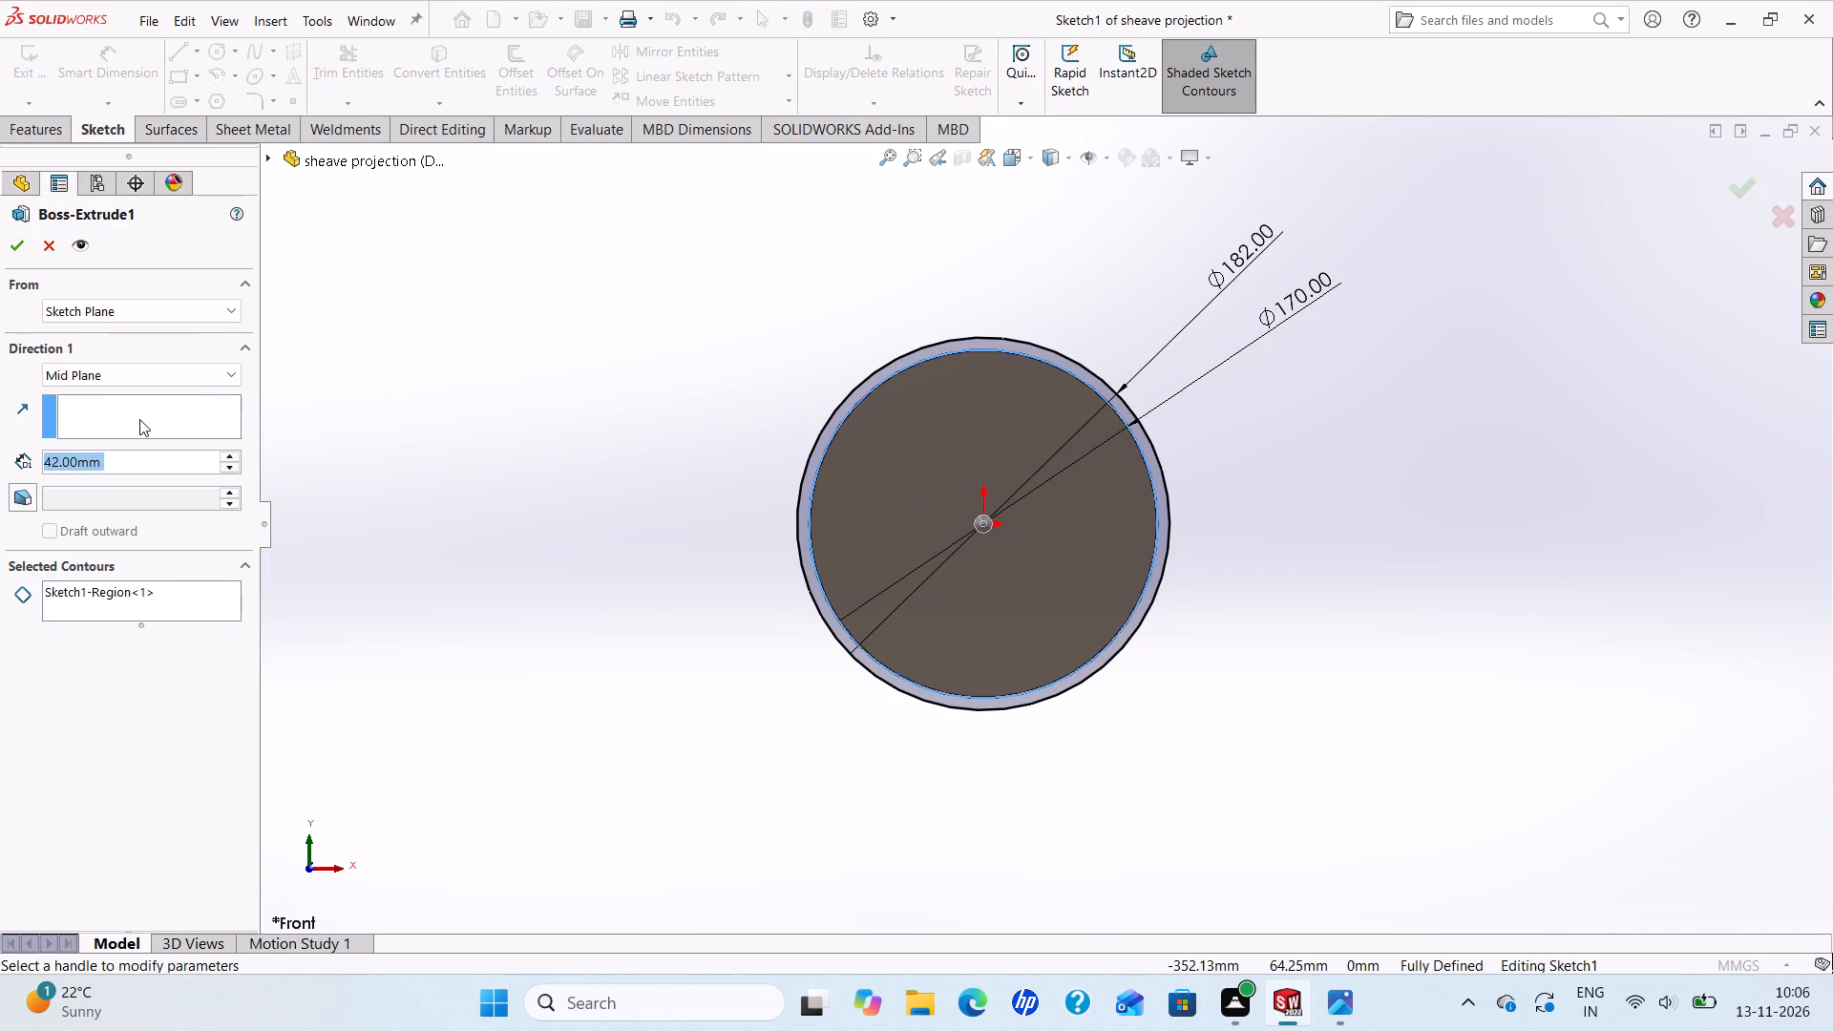
middle_drag(674, 487, 655, 534)
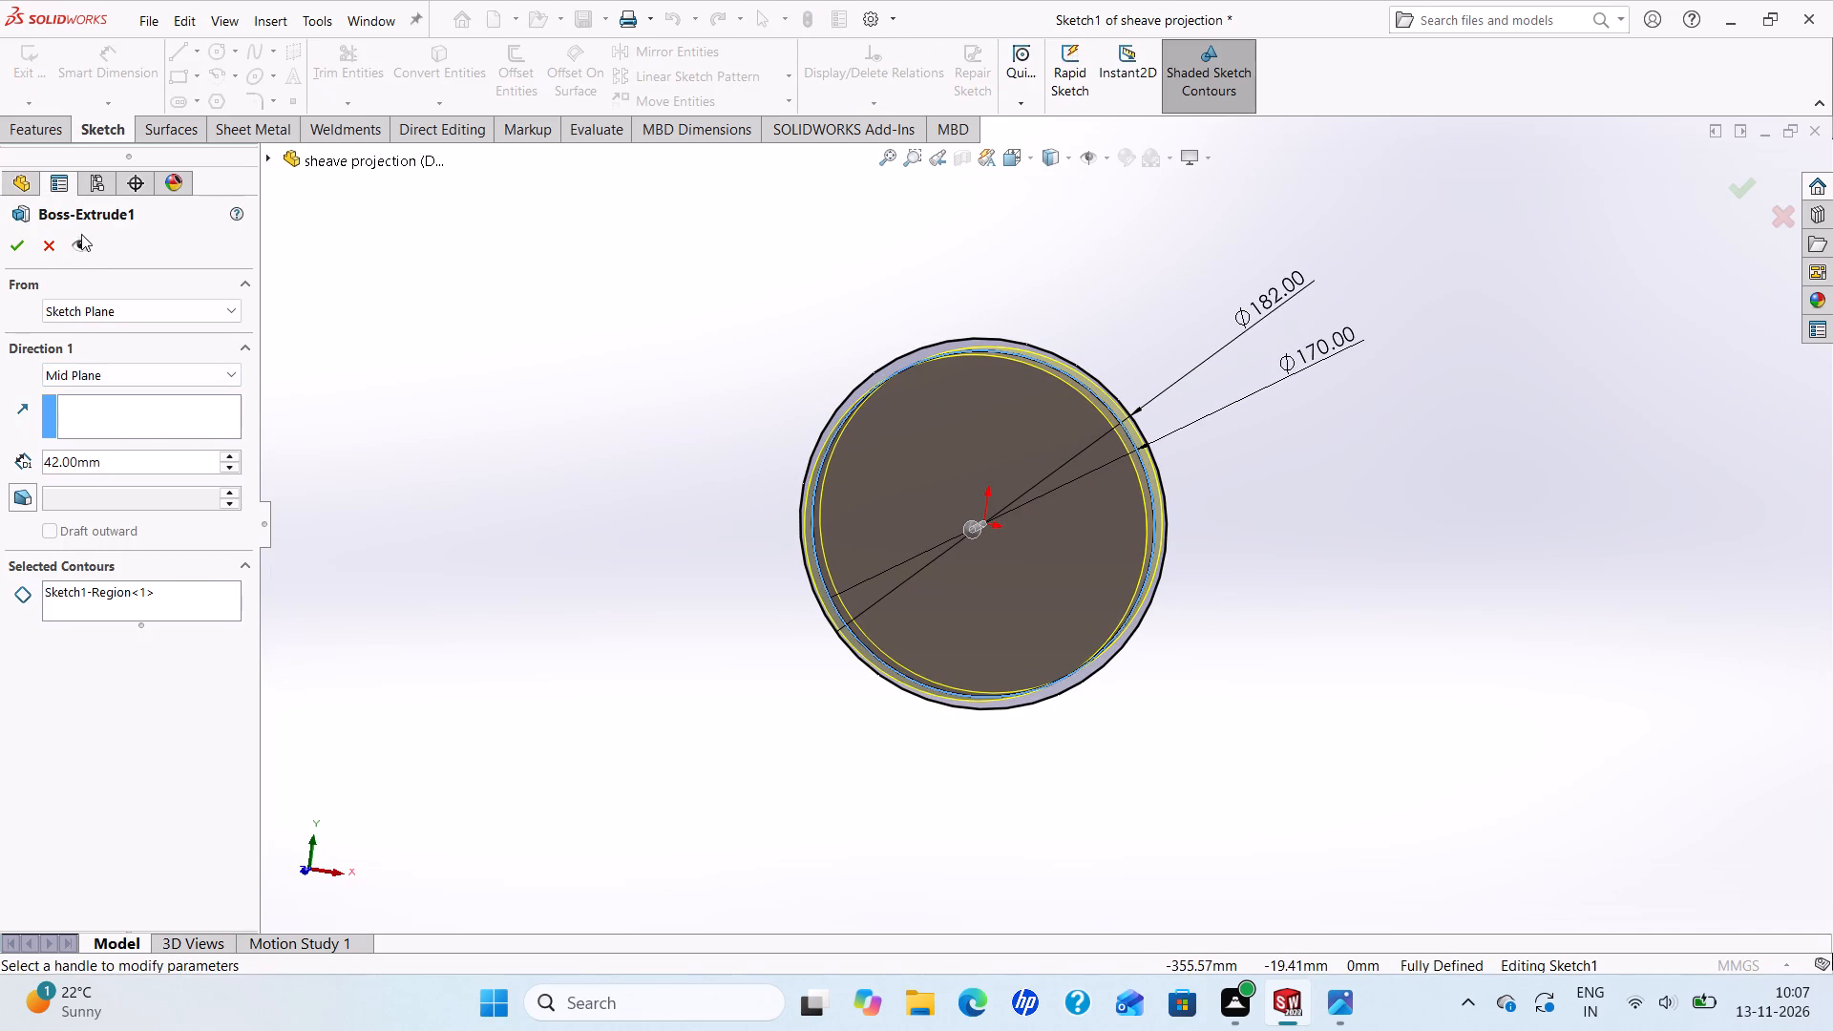
click(20, 249)
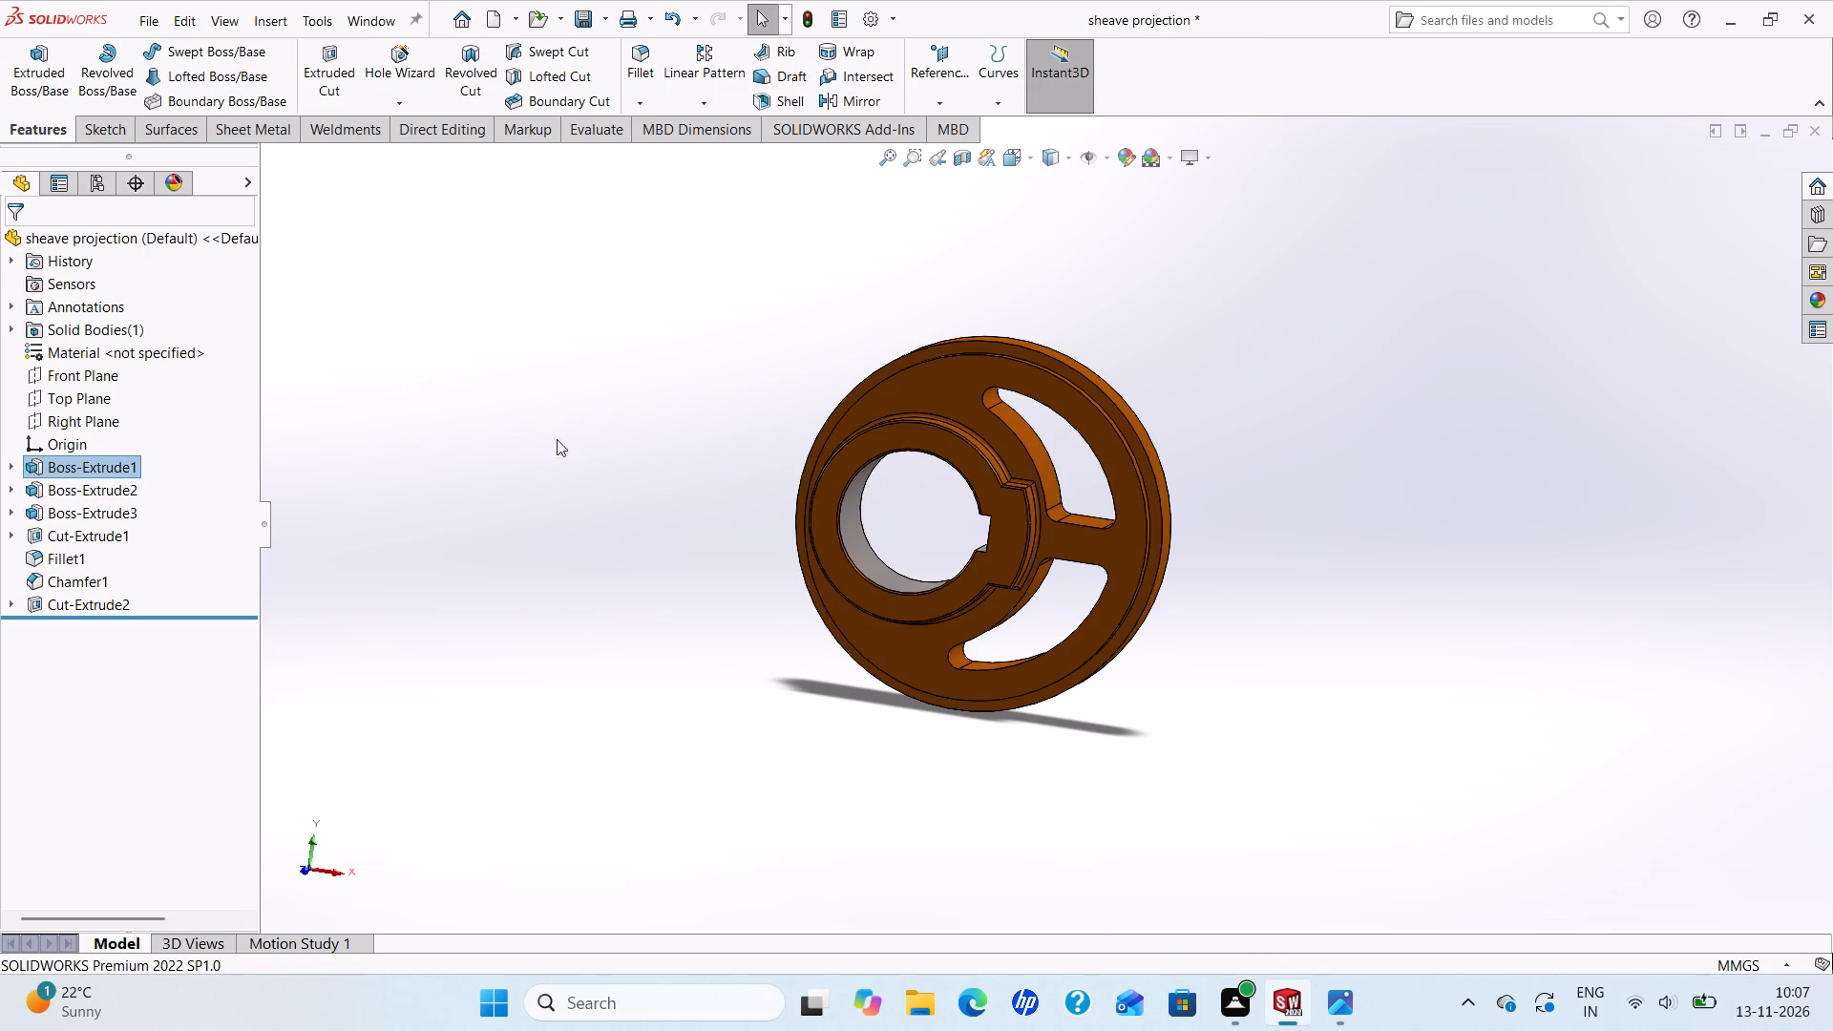
Examine the sketch and extrusion settings of the outer rim feature, Boss-Extrude2.
right_click(70, 494)
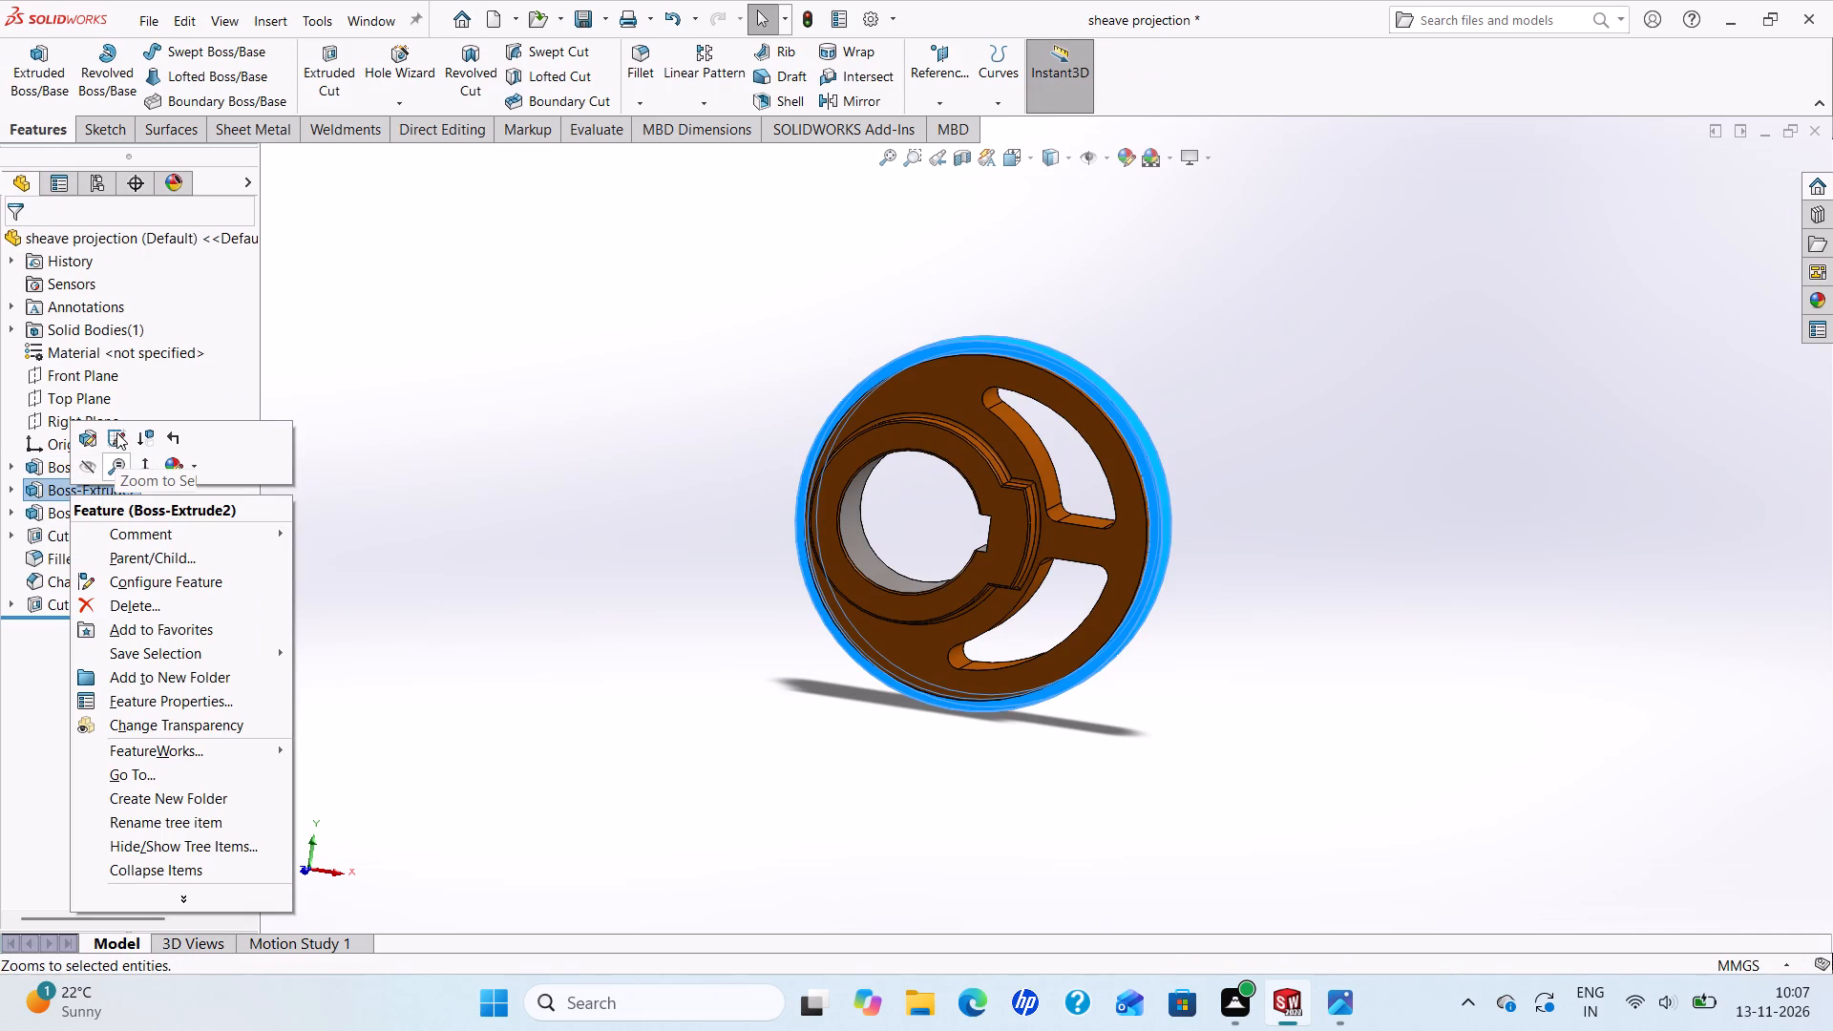
click(116, 432)
scroll(1001, 522, up, 3)
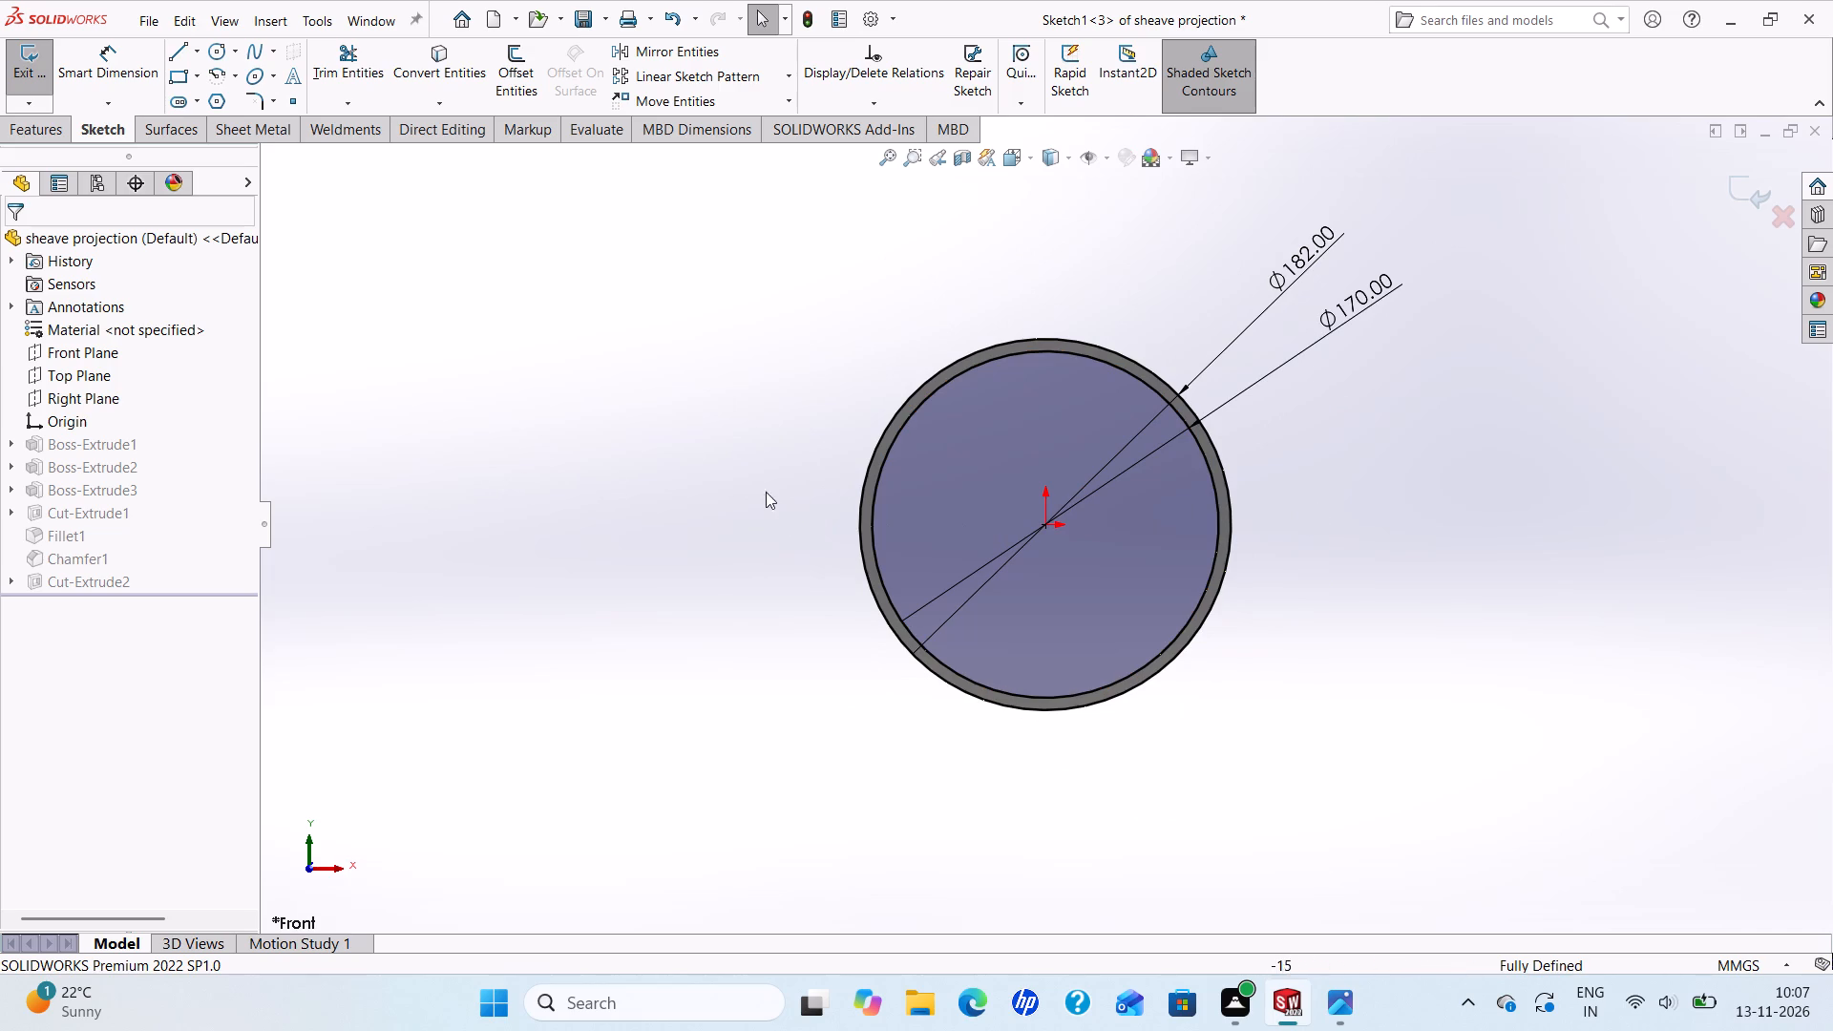
click(25, 69)
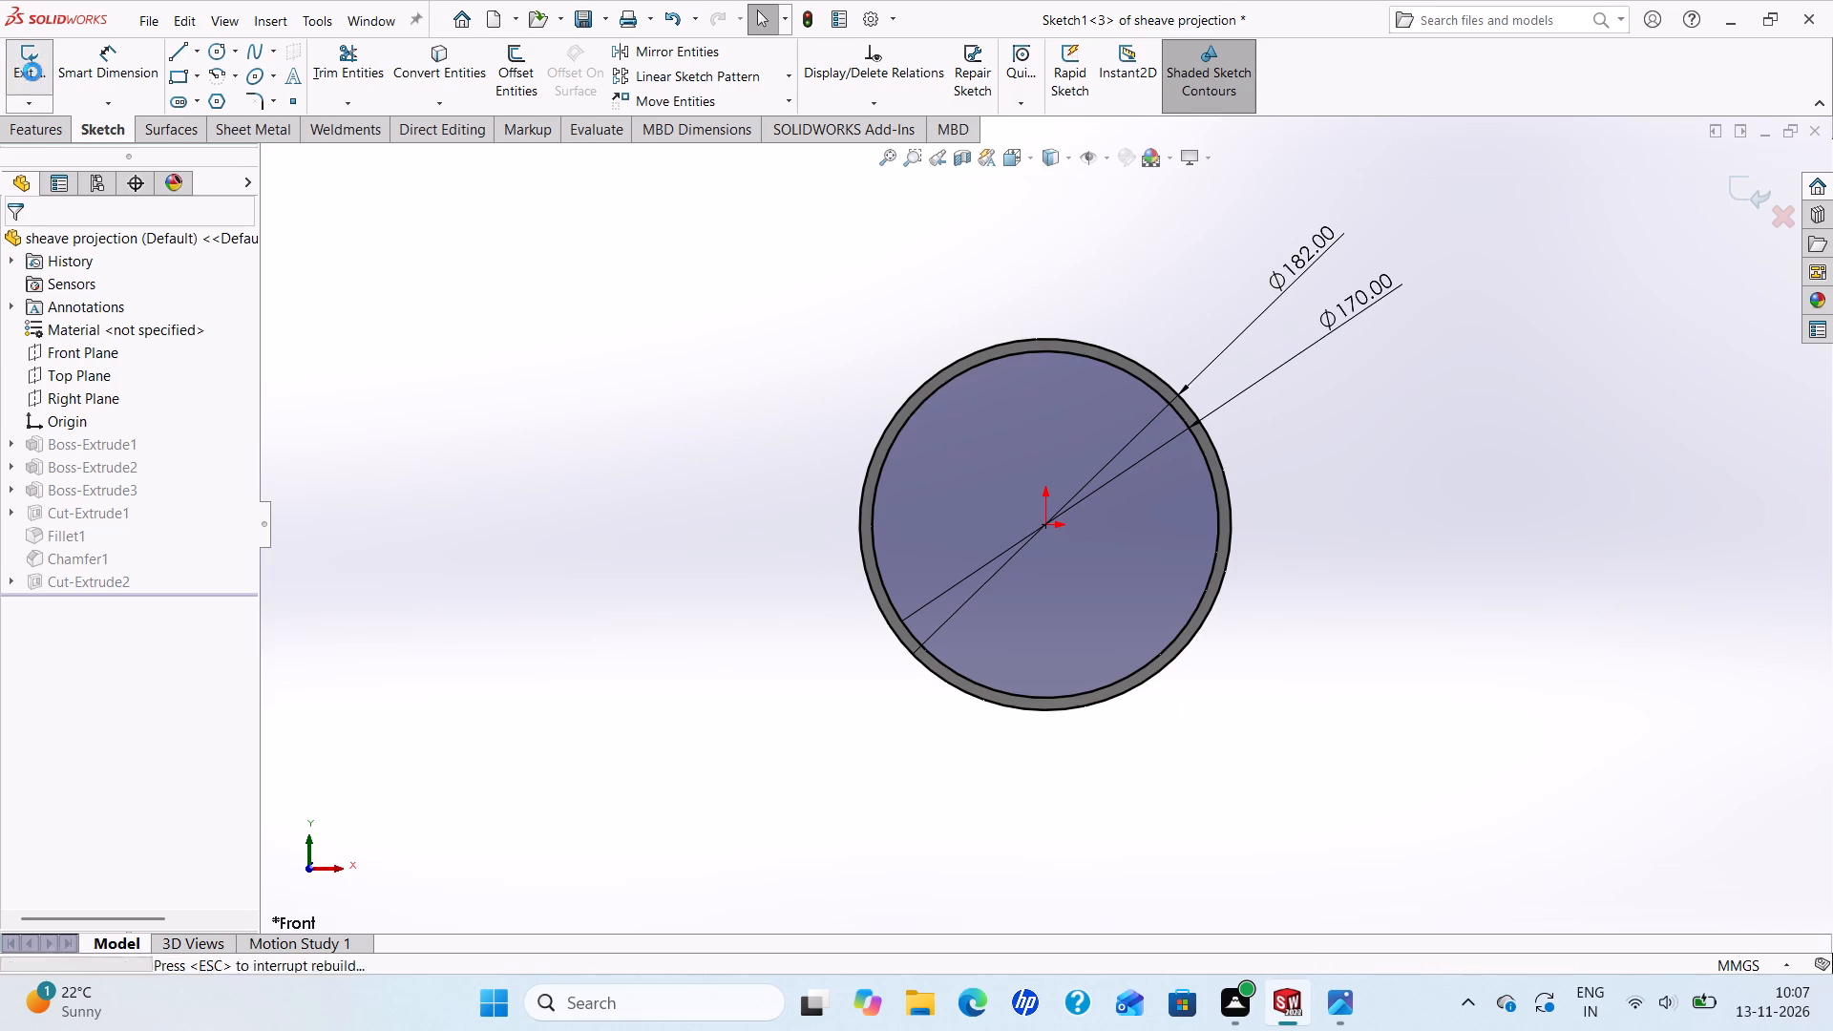
right_click(103, 488)
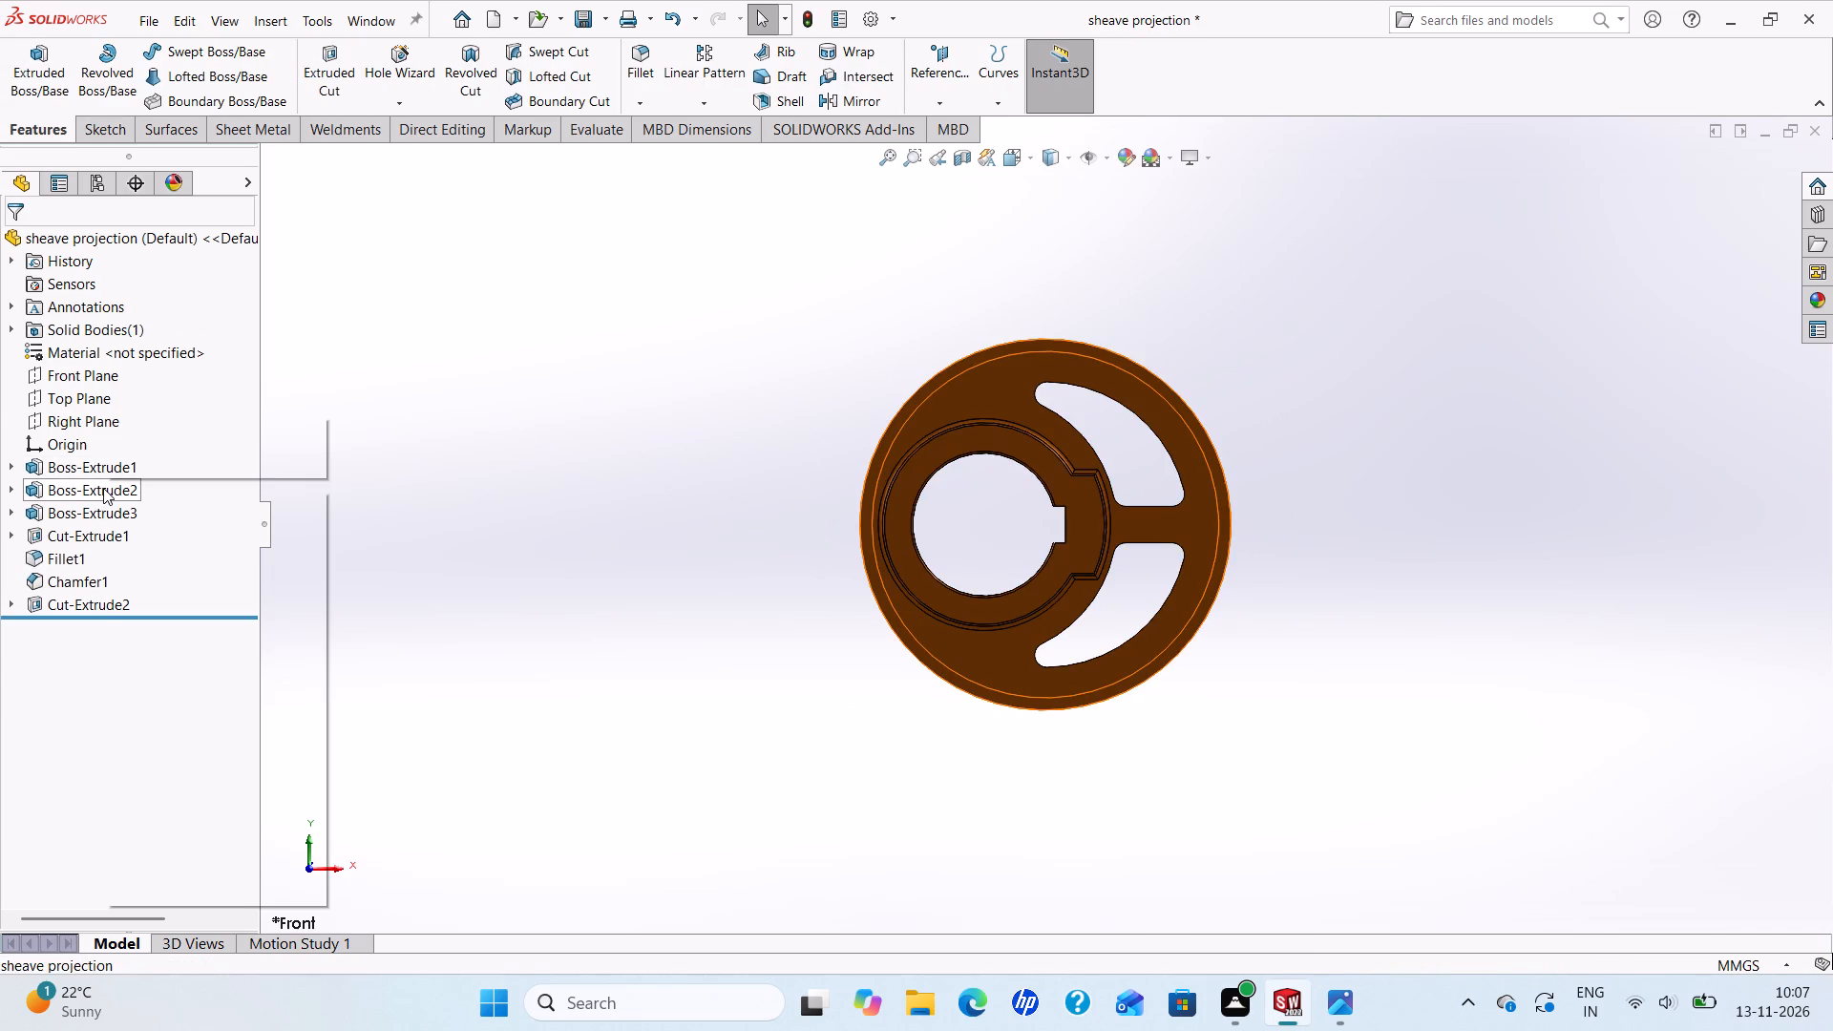
click(121, 432)
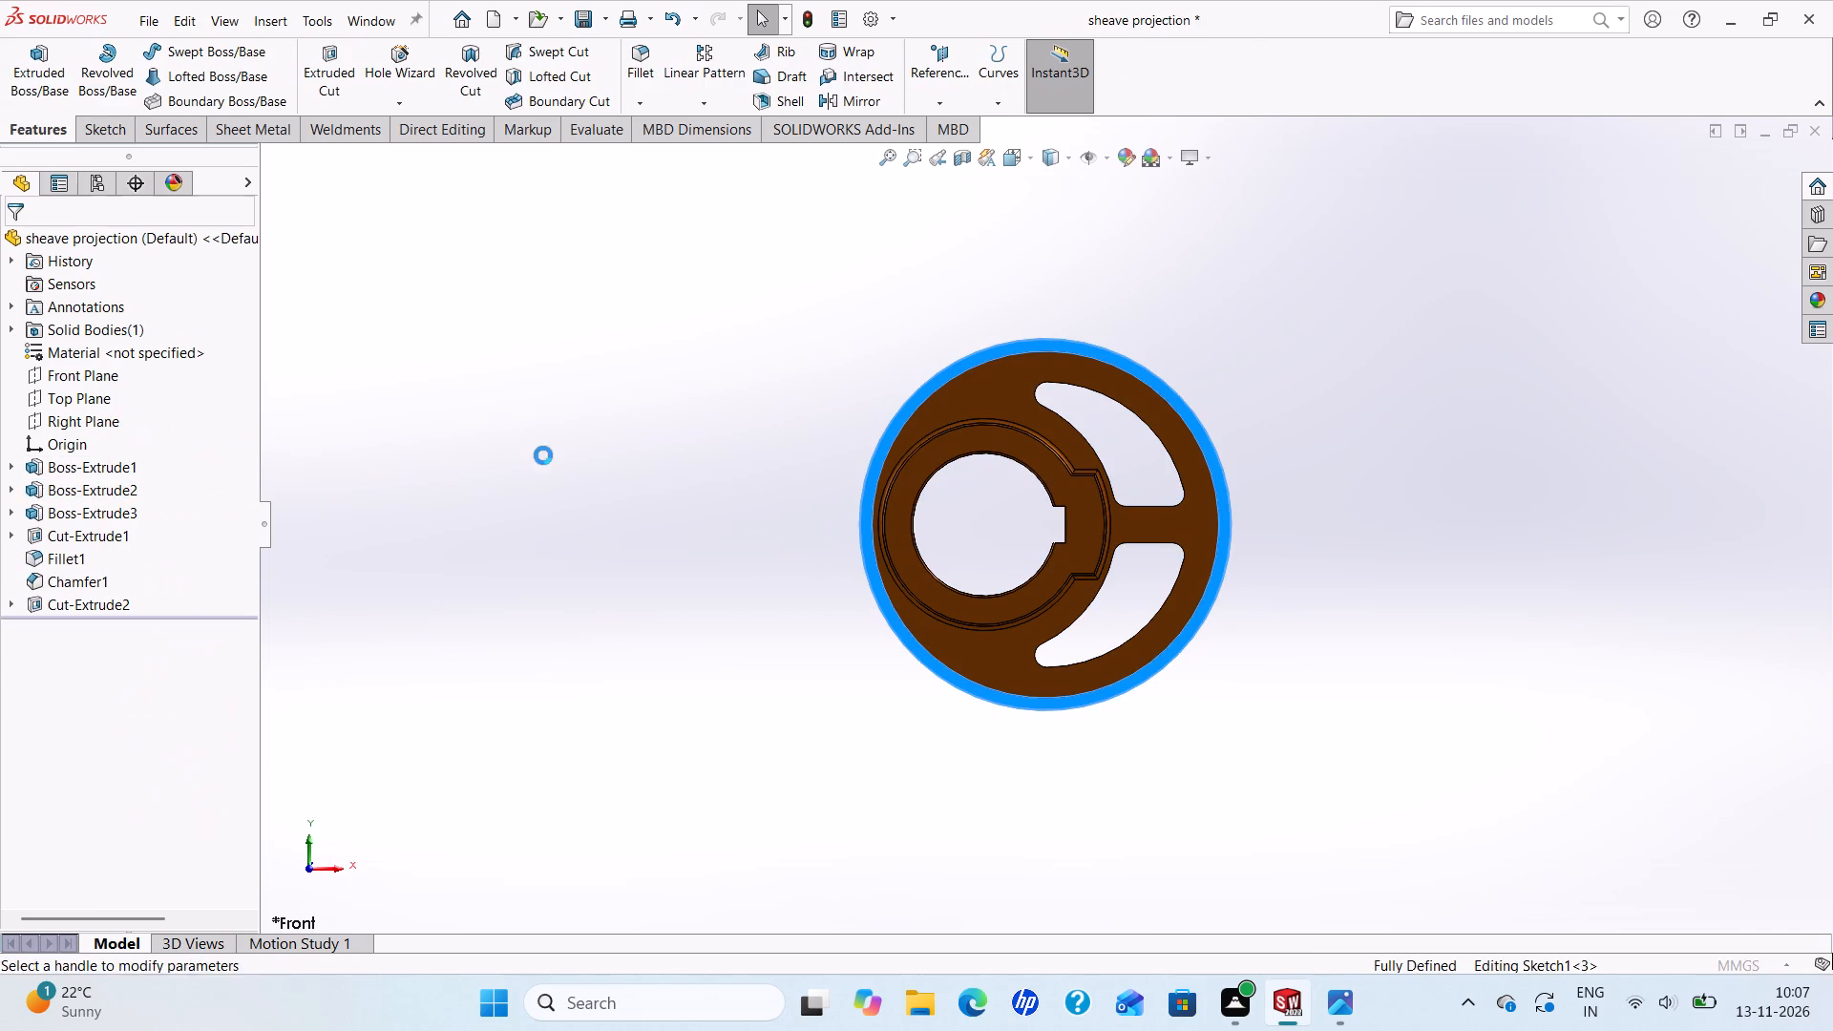
middle_drag(649, 490, 553, 643)
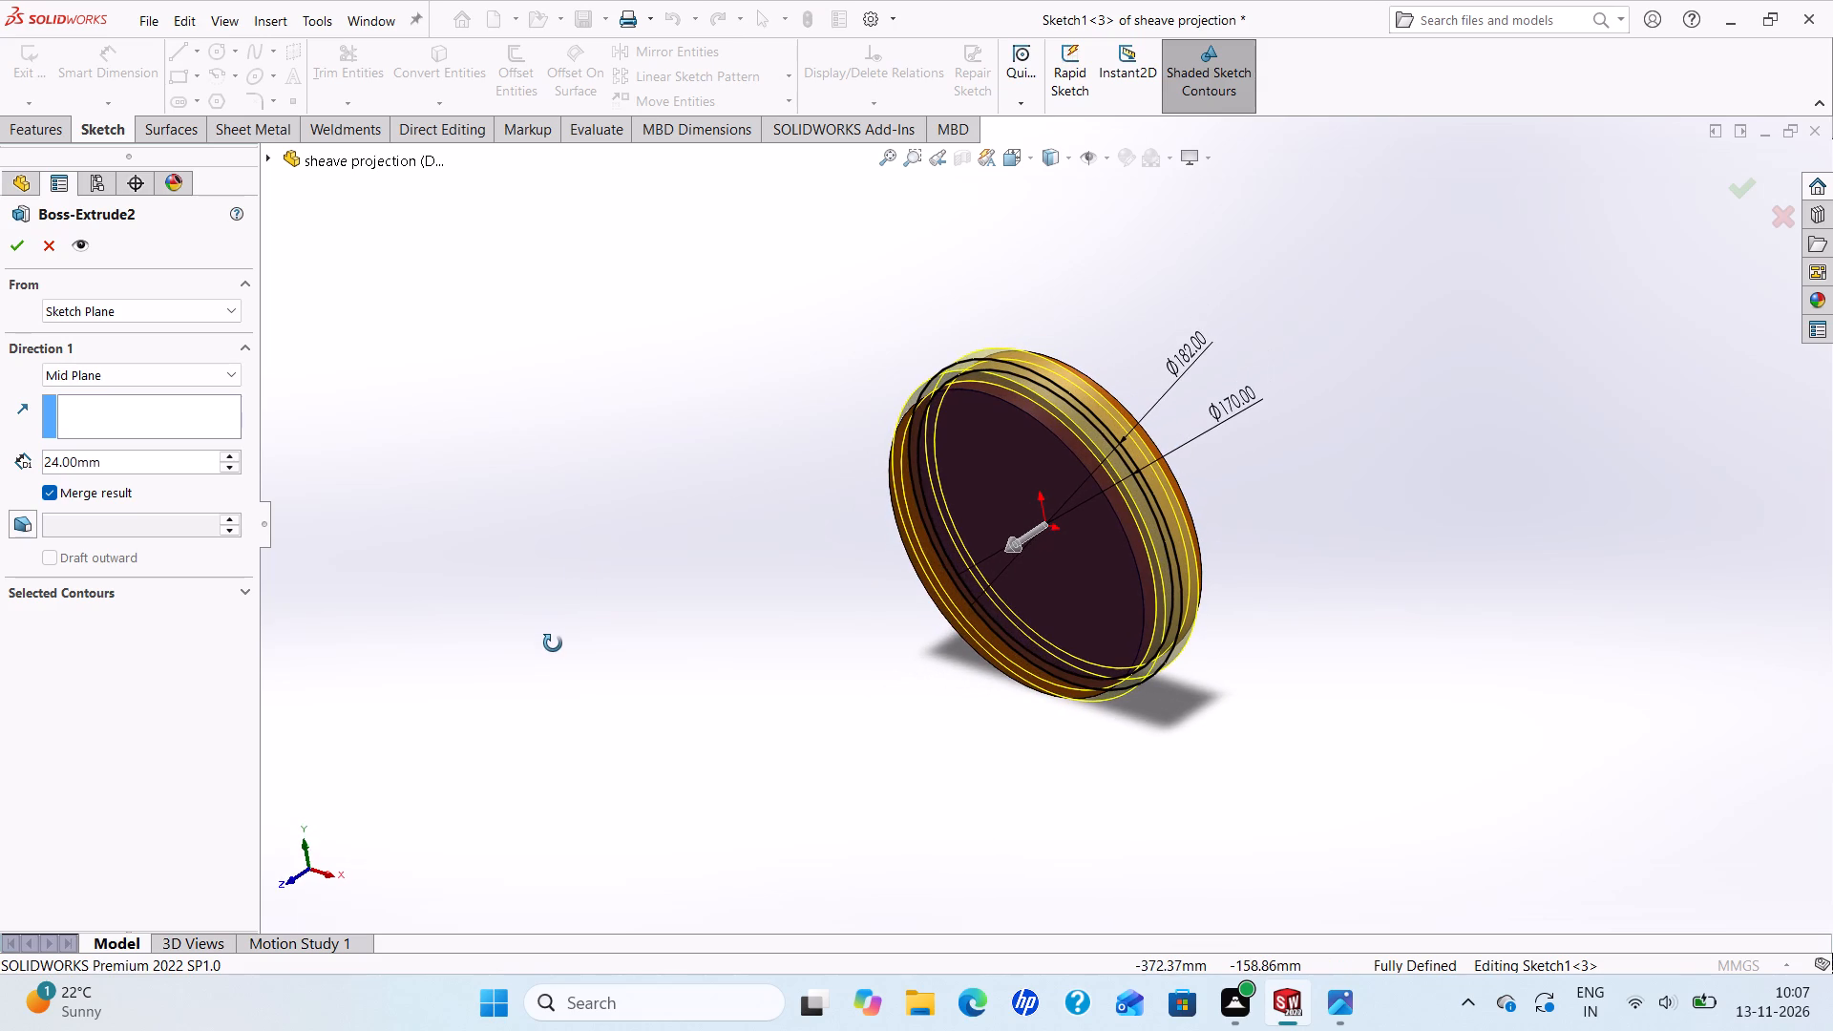
middle_drag(553, 643, 558, 662)
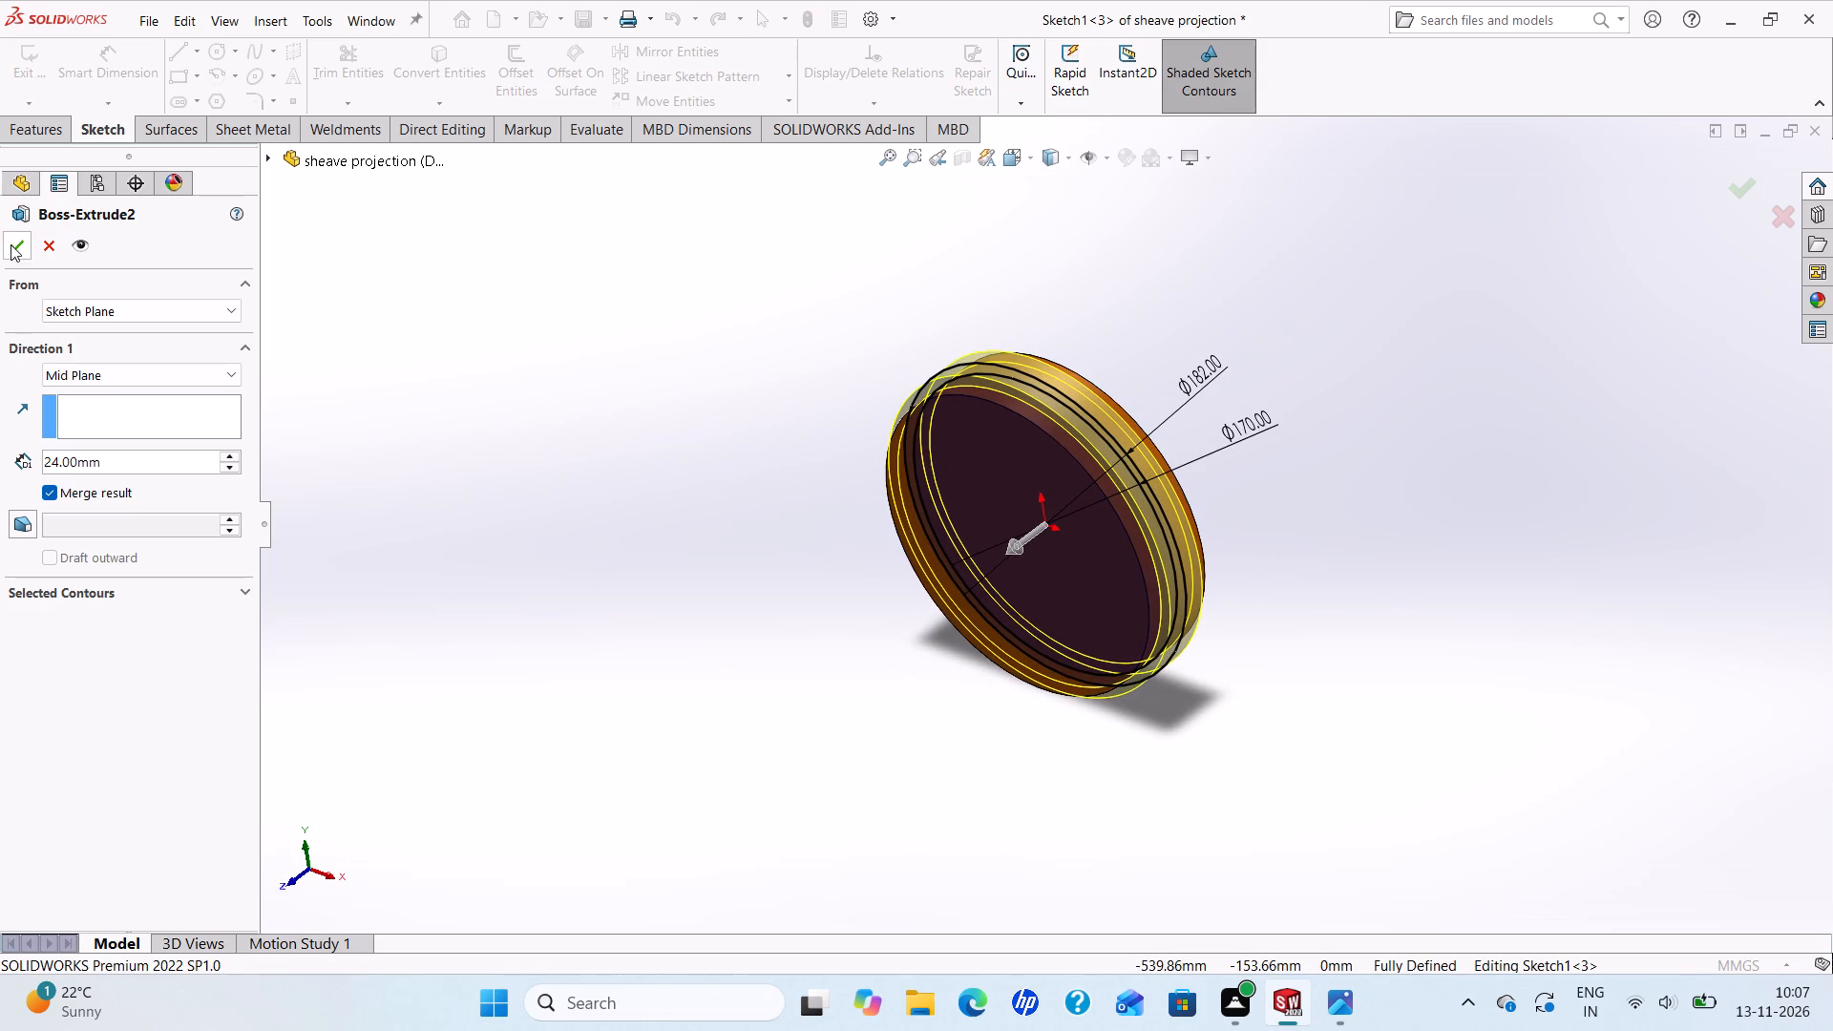
click(17, 244)
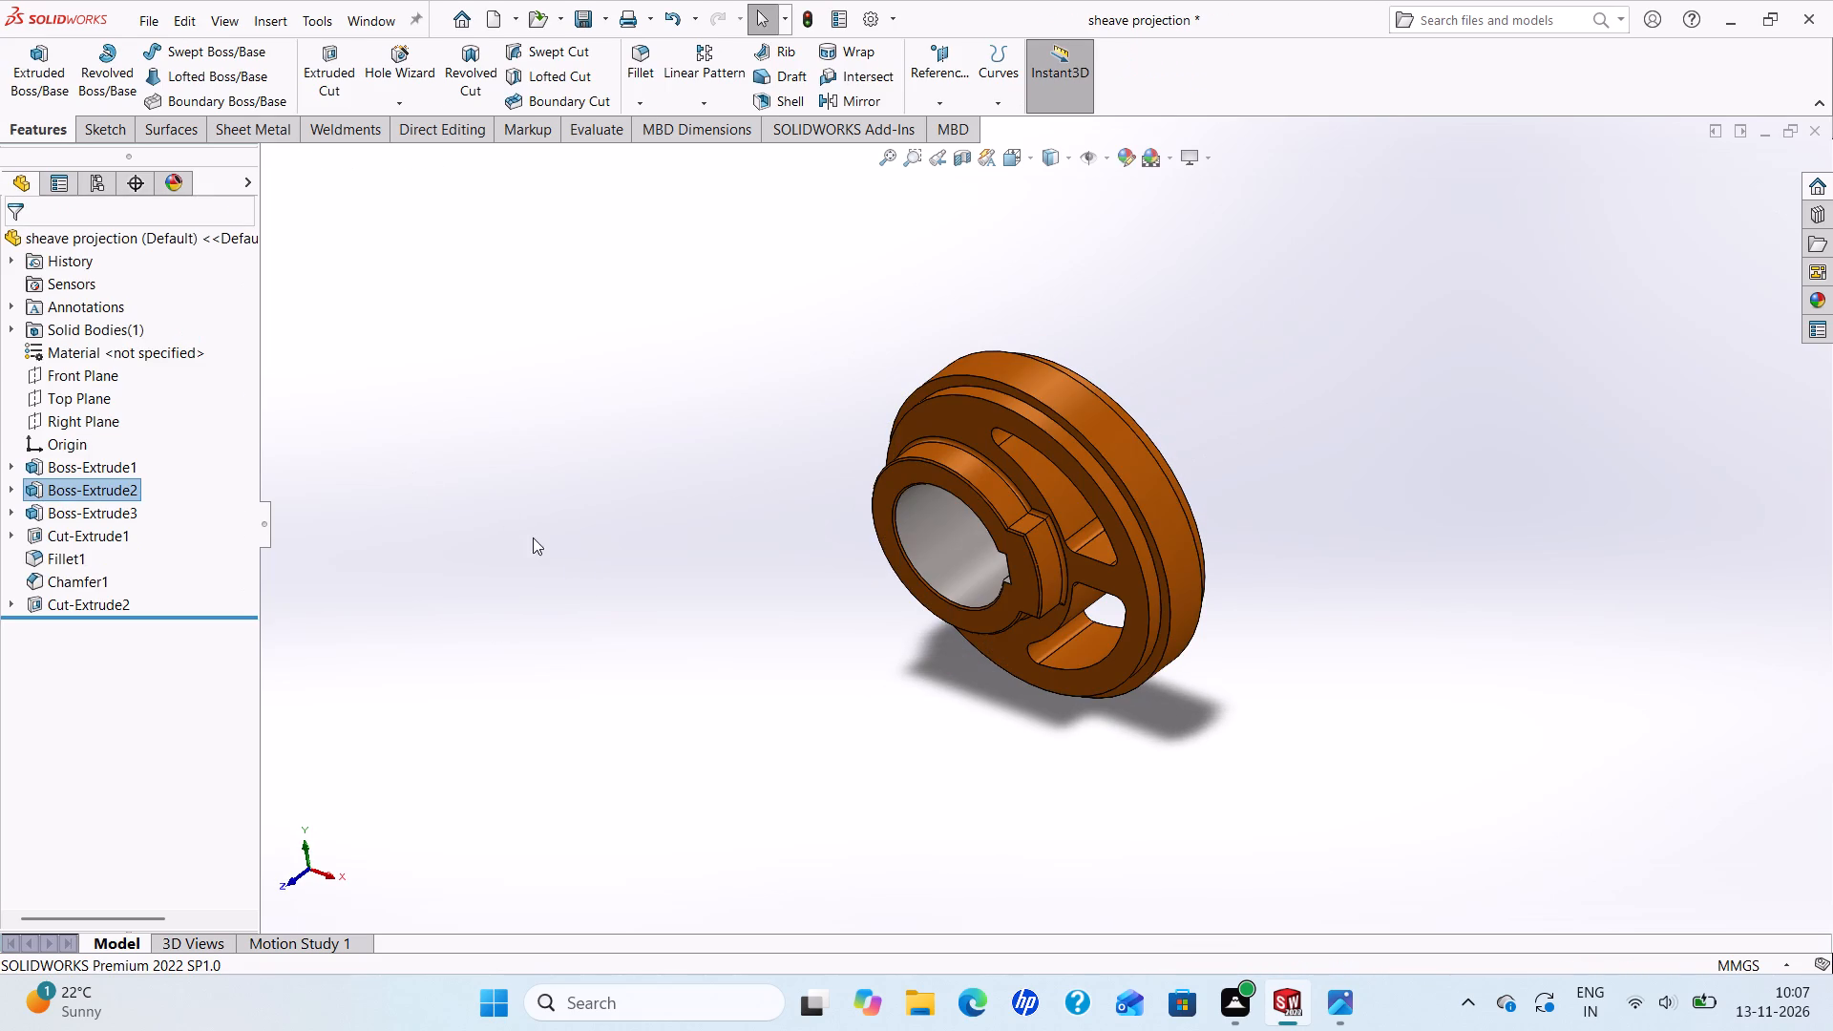
Examine the dimensioned sketch behind the offset hub feature, Boss-Extrude3.
middle_drag(637, 627, 763, 568)
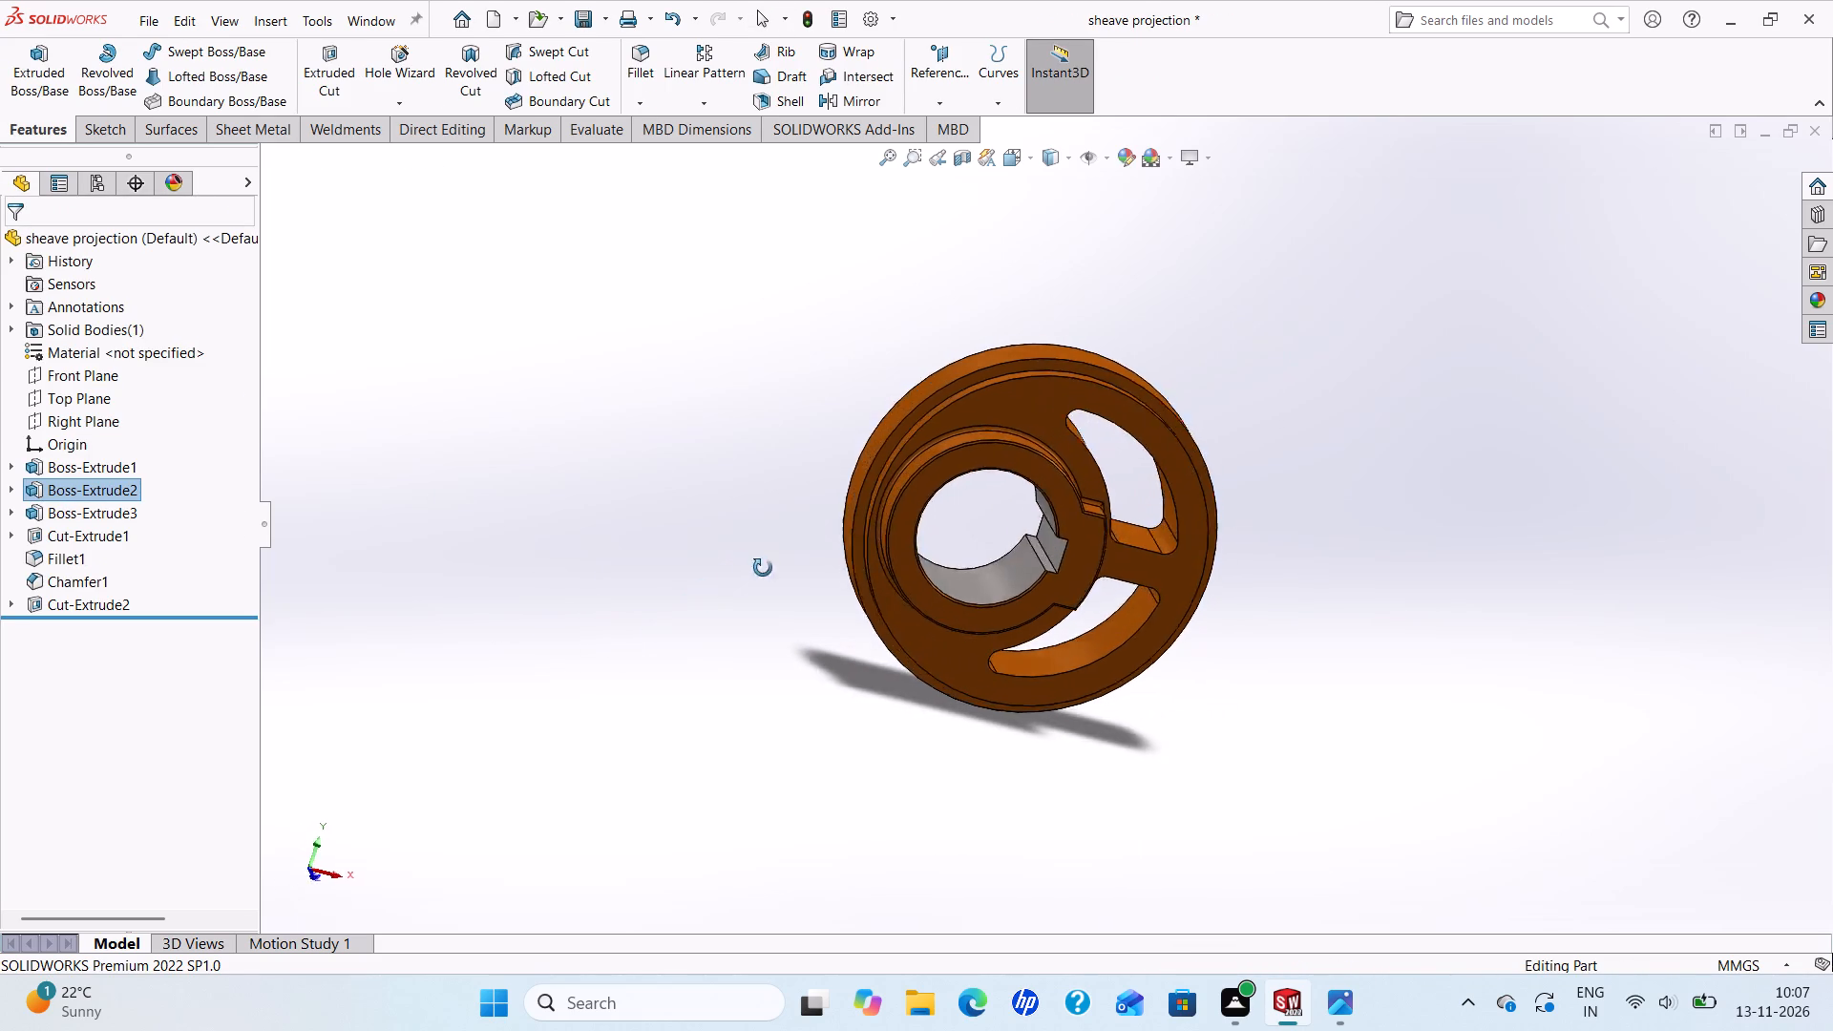
middle_drag(763, 568, 742, 593)
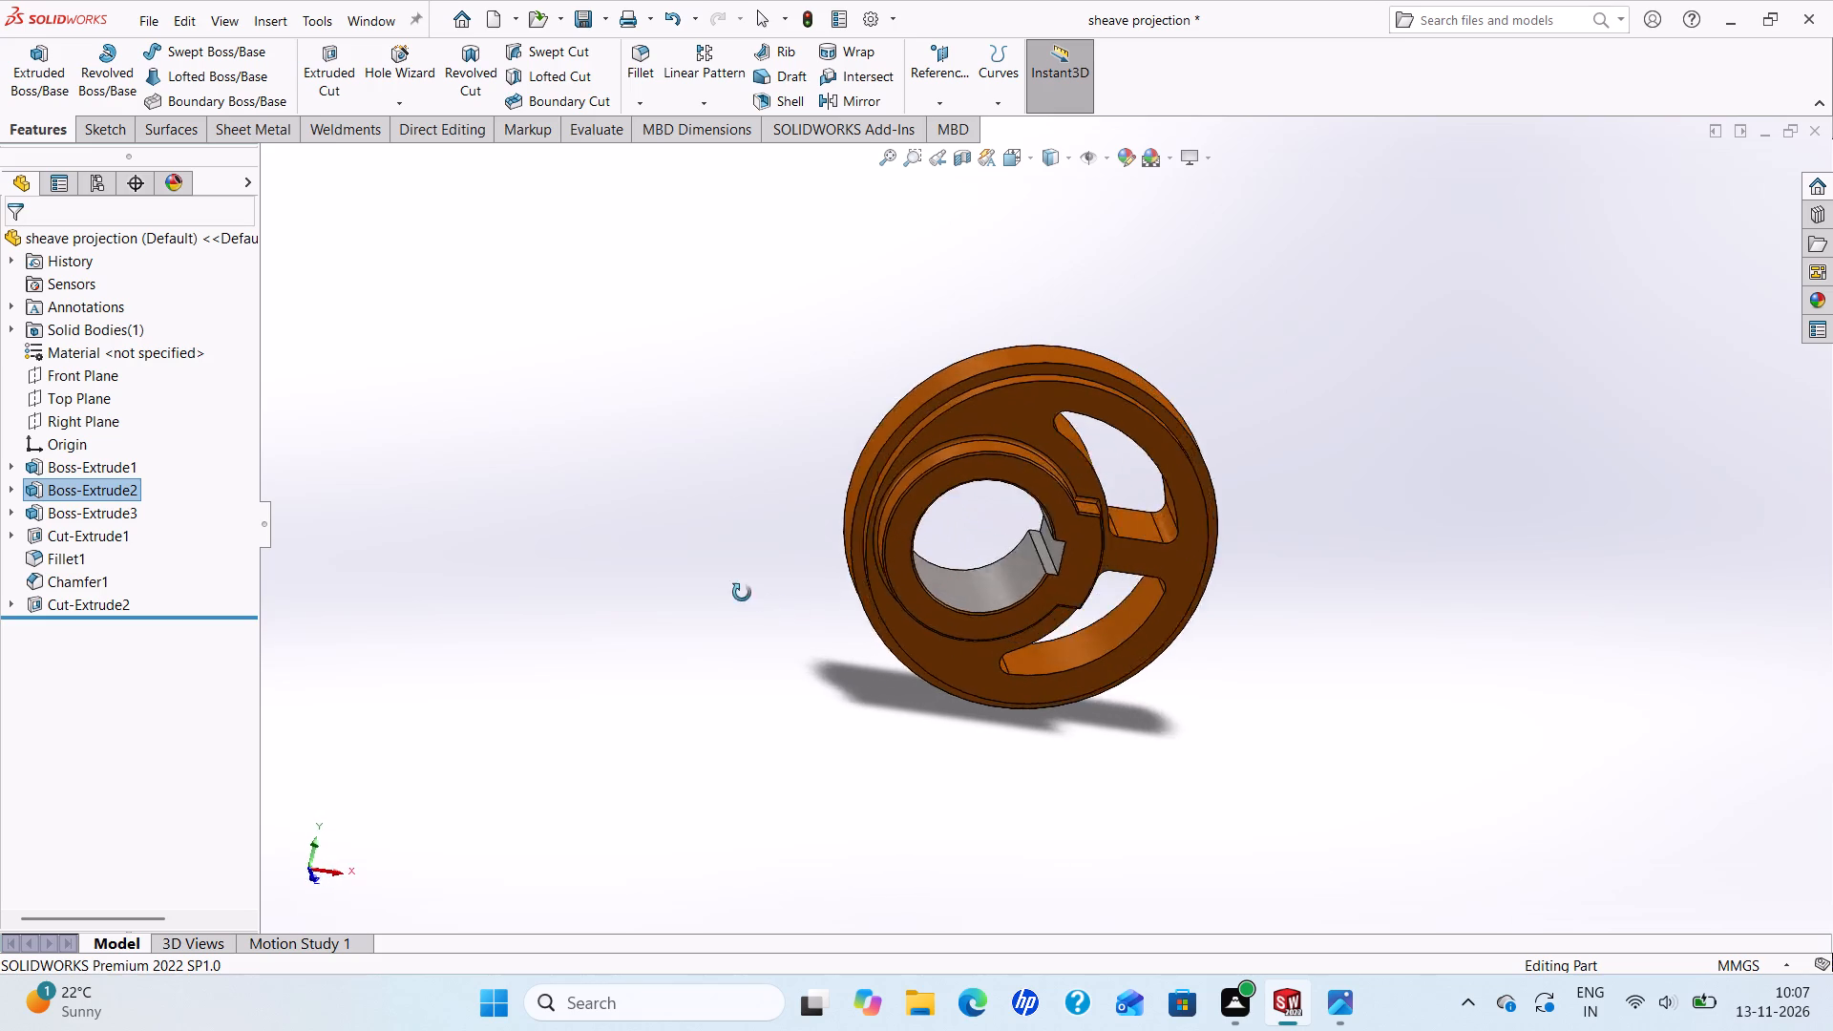
middle_drag(742, 593, 611, 654)
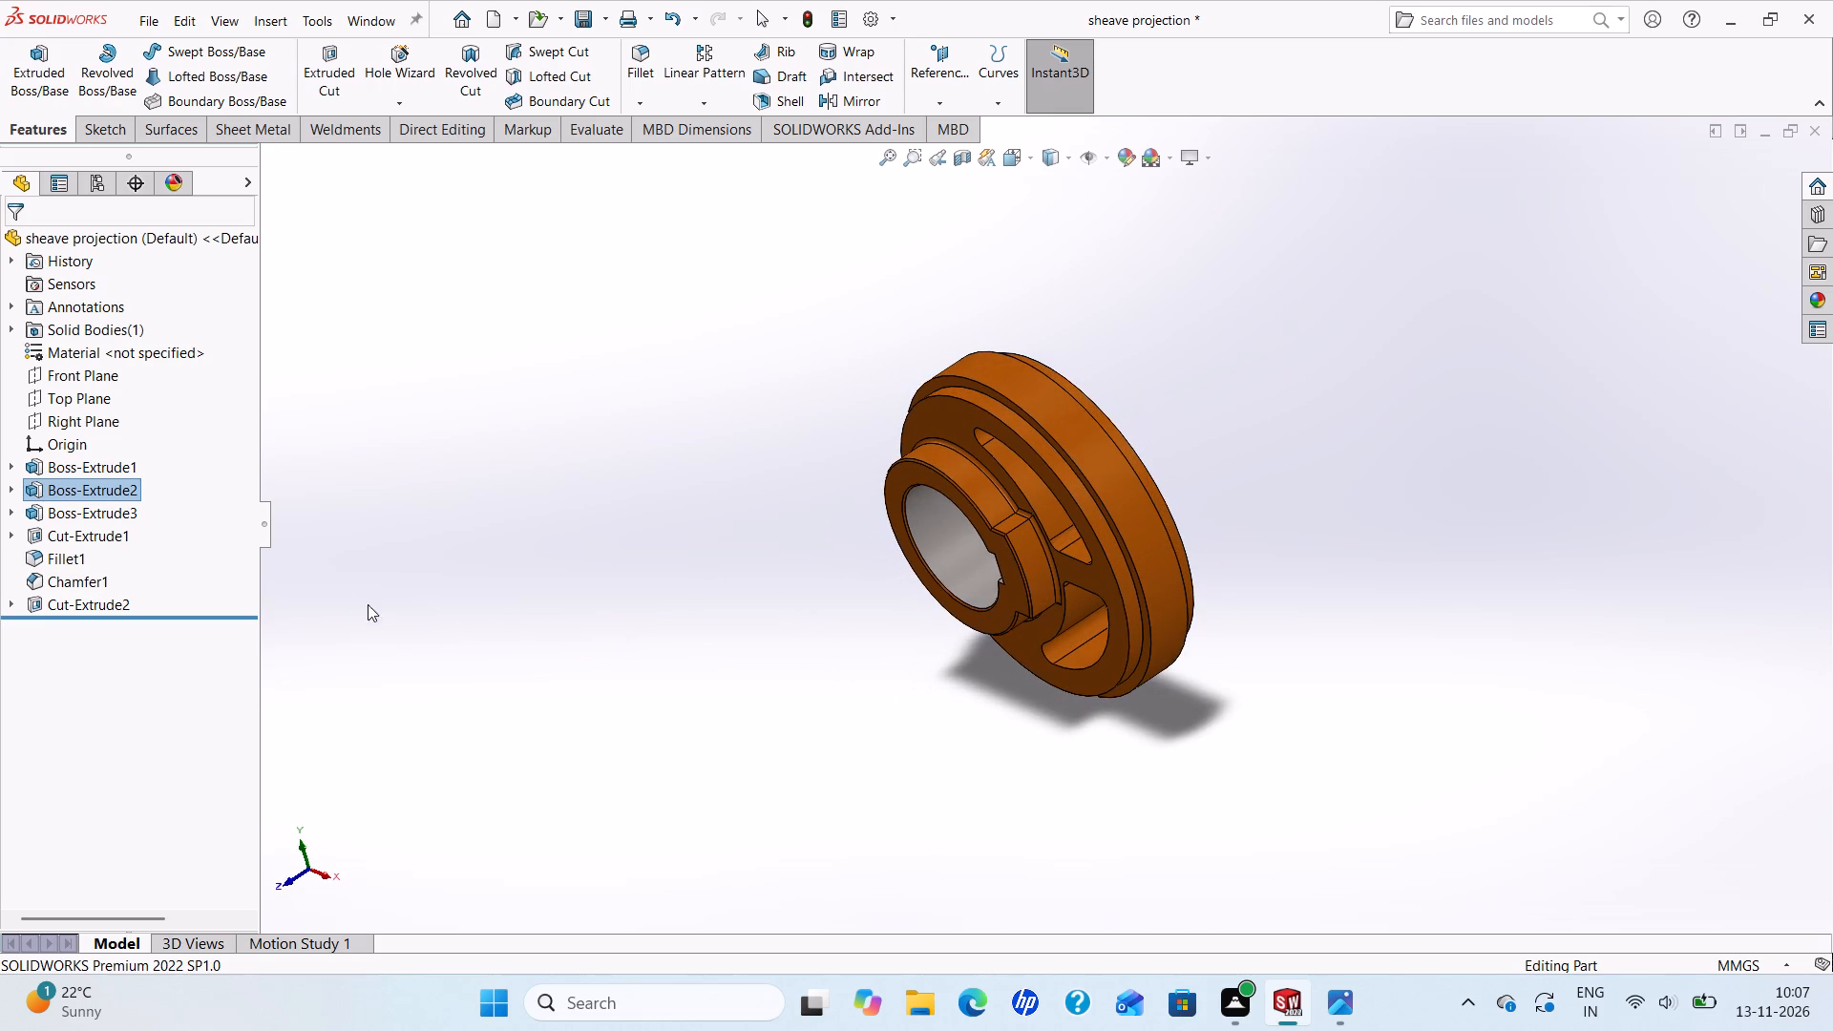
right_click(96, 515)
click(147, 450)
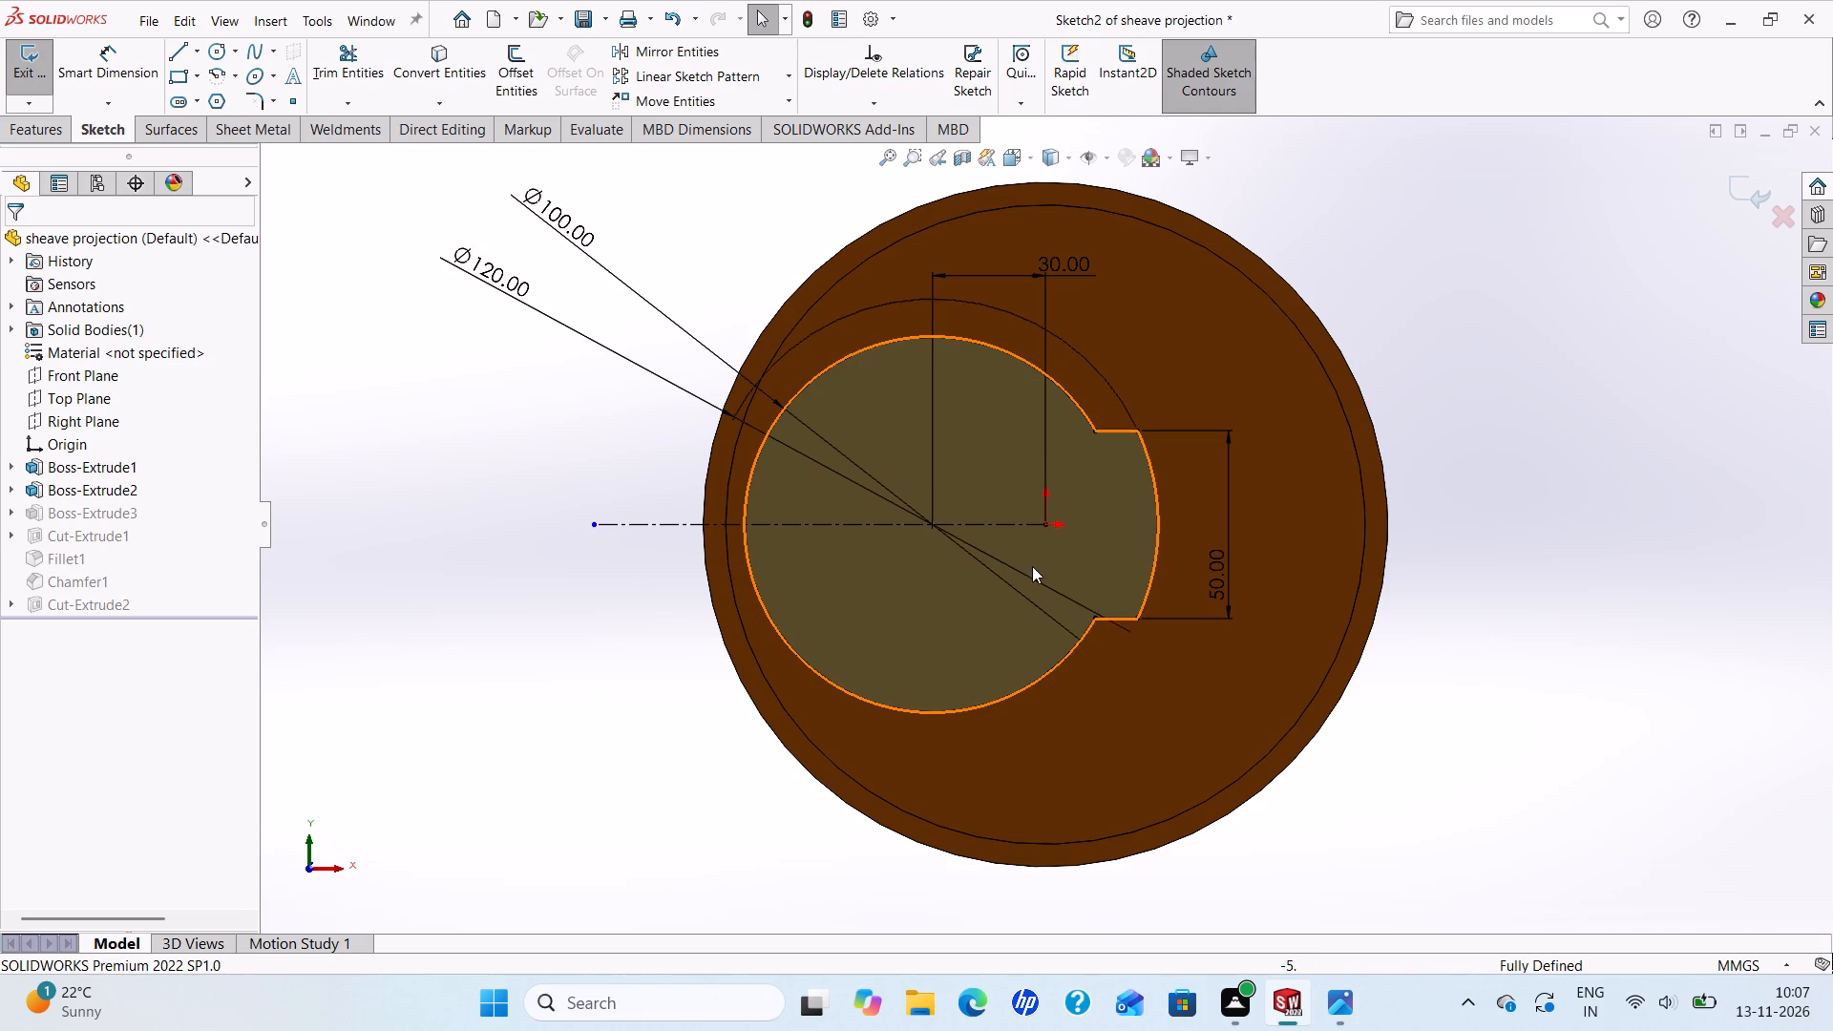
scroll(963, 580, up, 2)
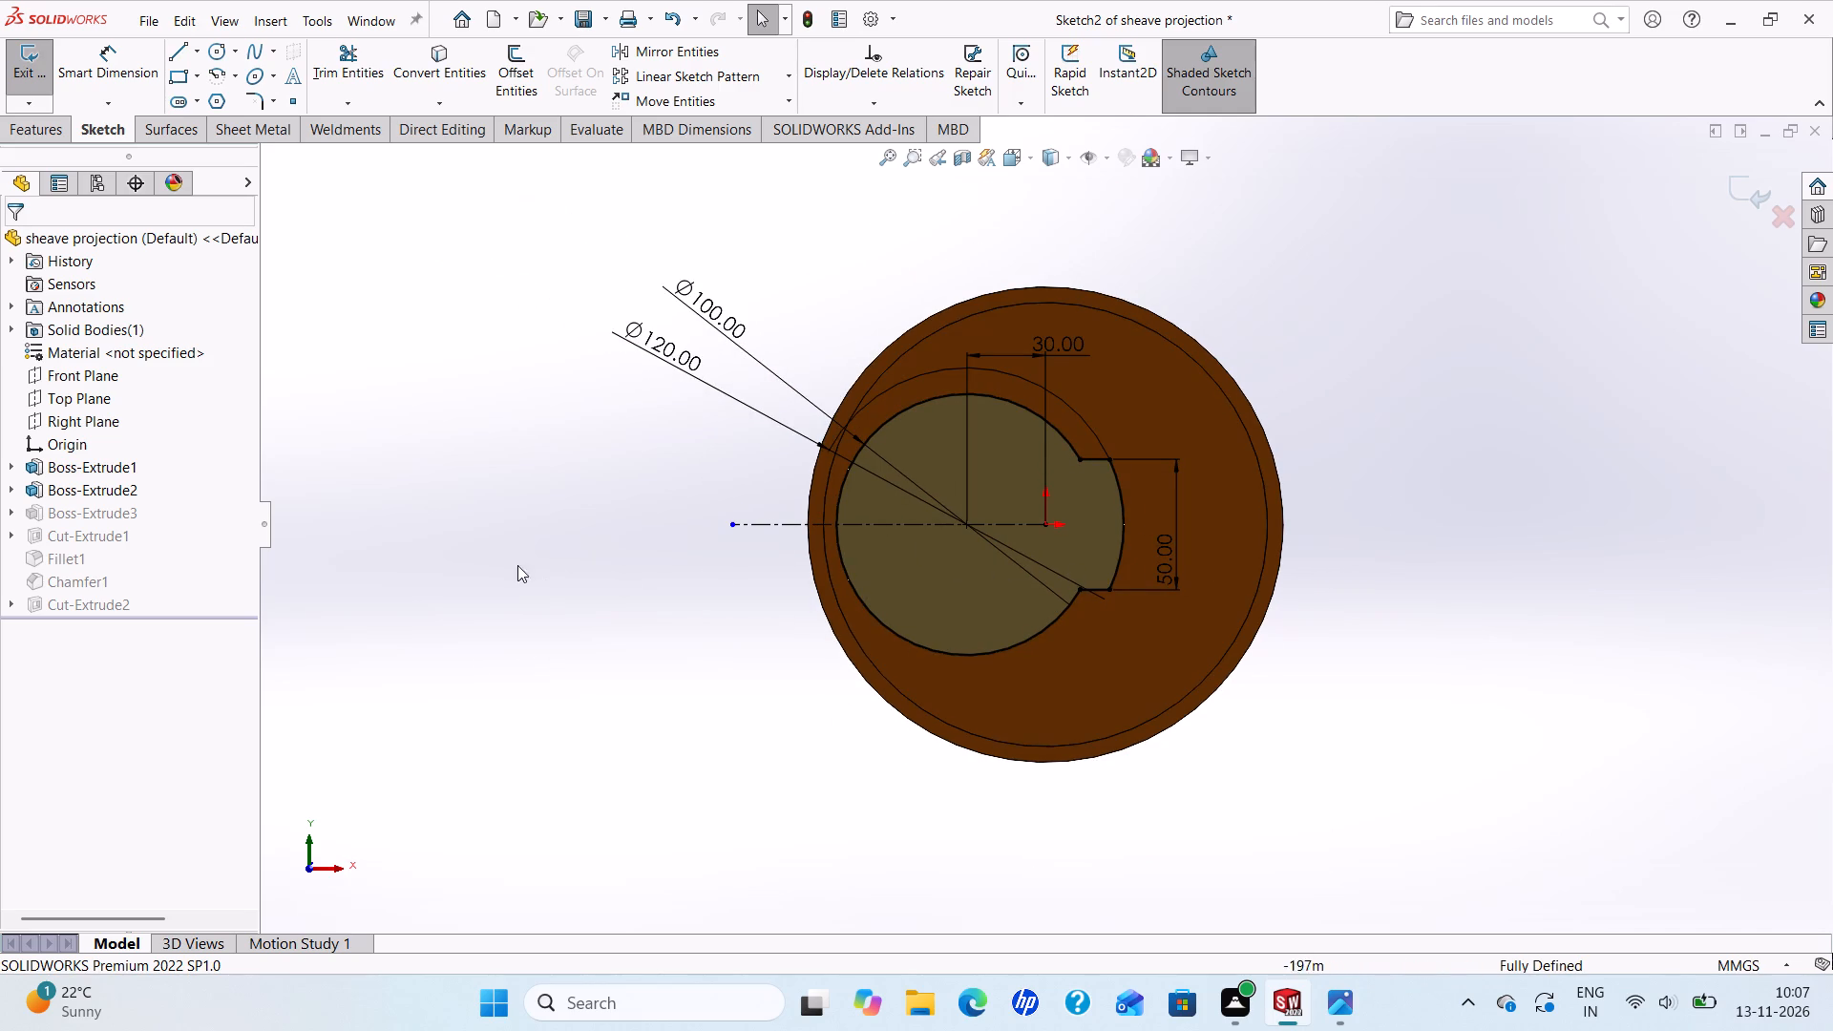
click(26, 71)
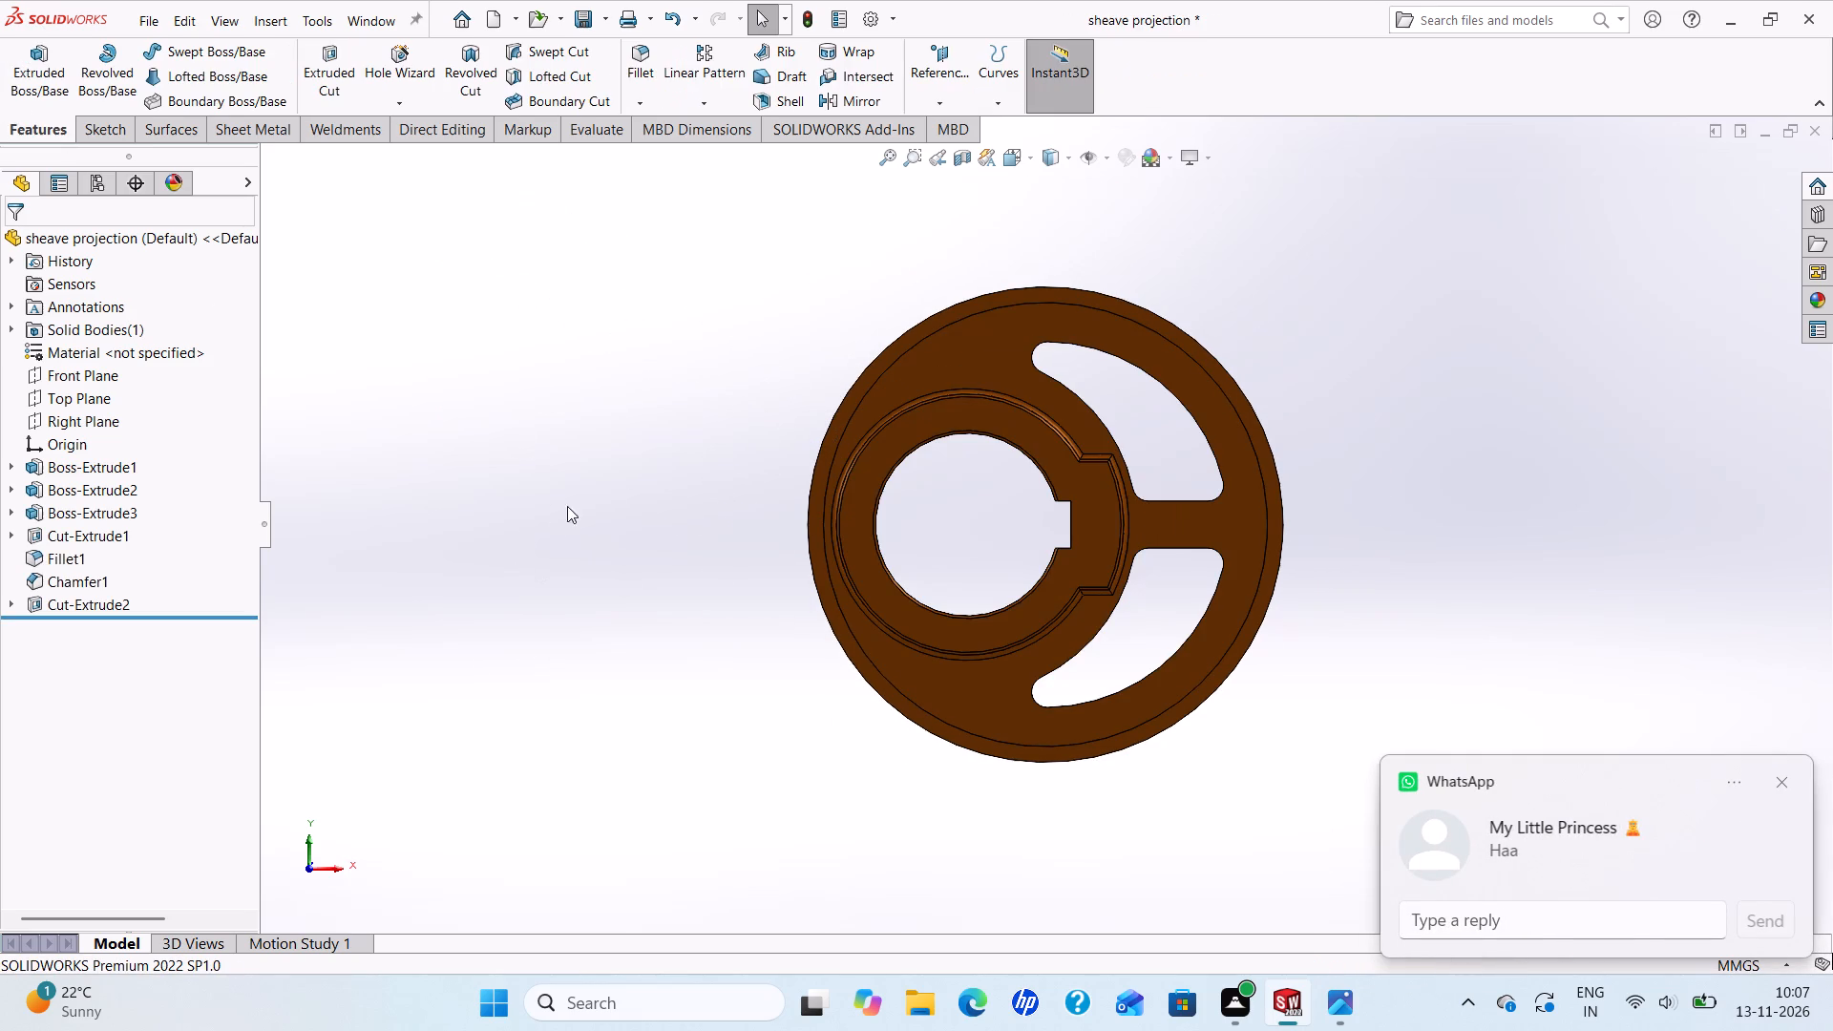
Save the sheave projection part and close it to return to the open sketch in Part1.
key(ctrl+s)
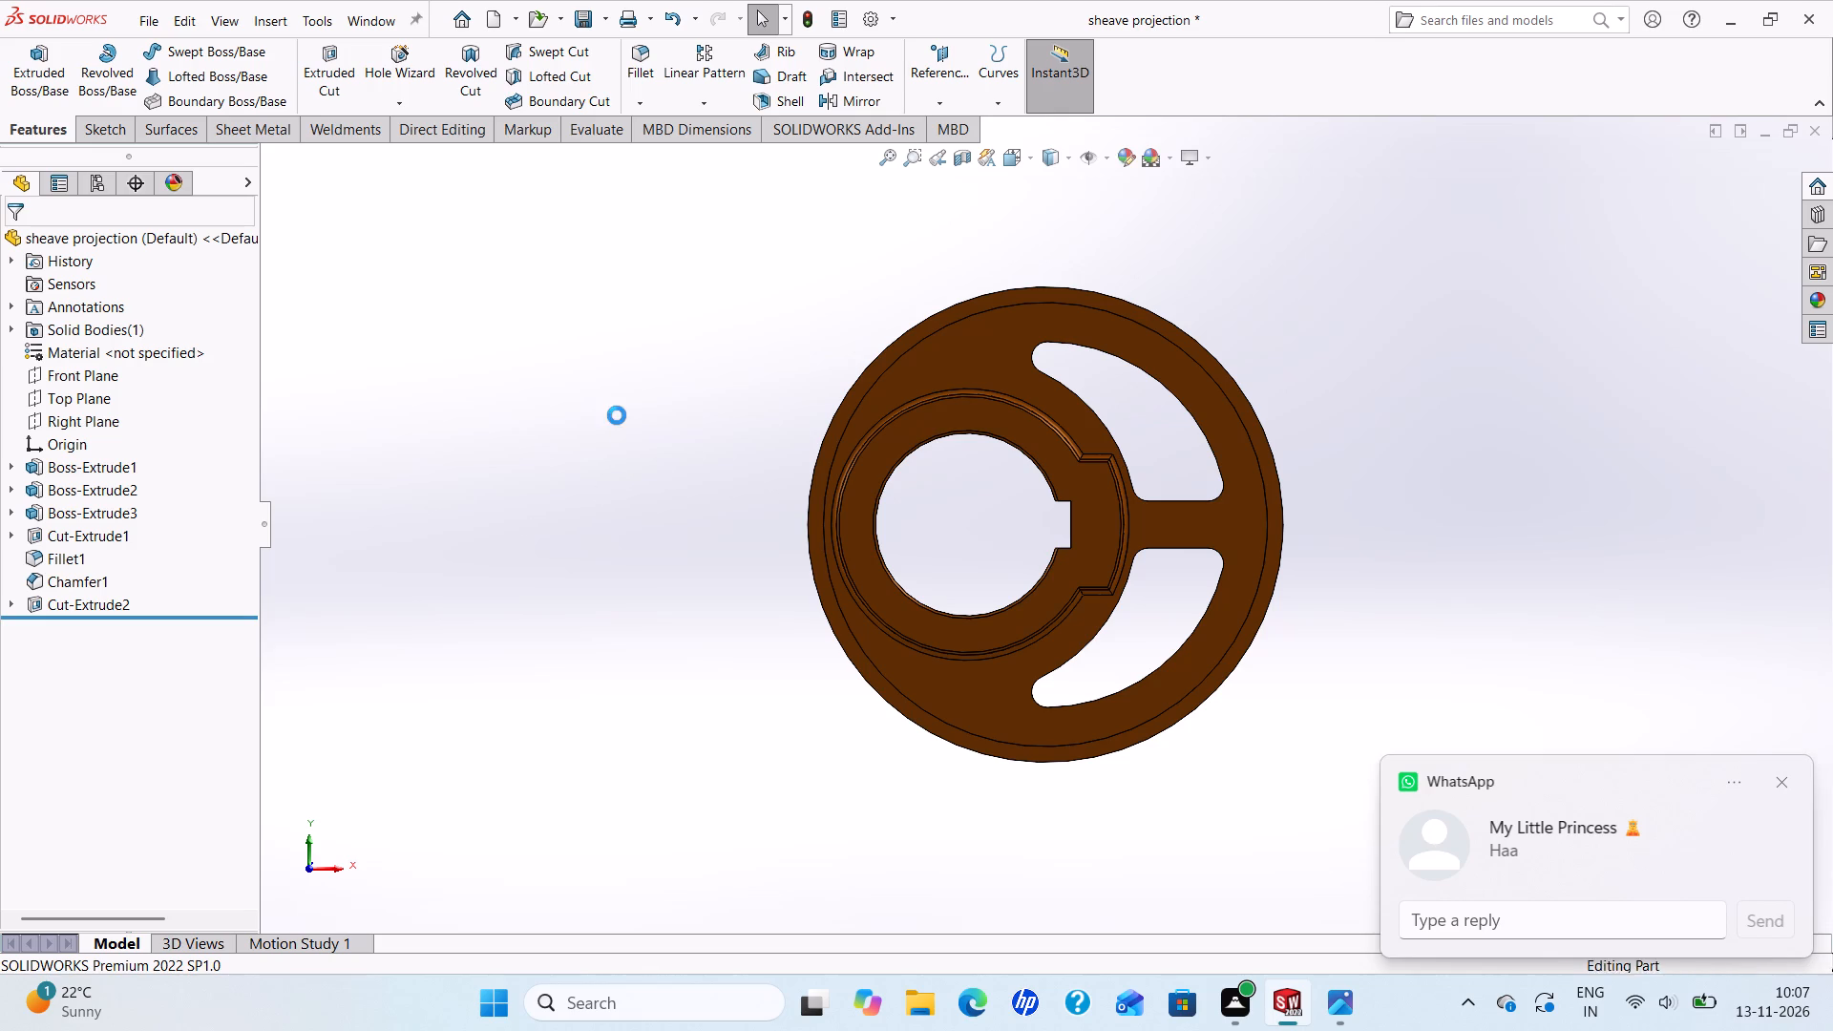
click(1815, 137)
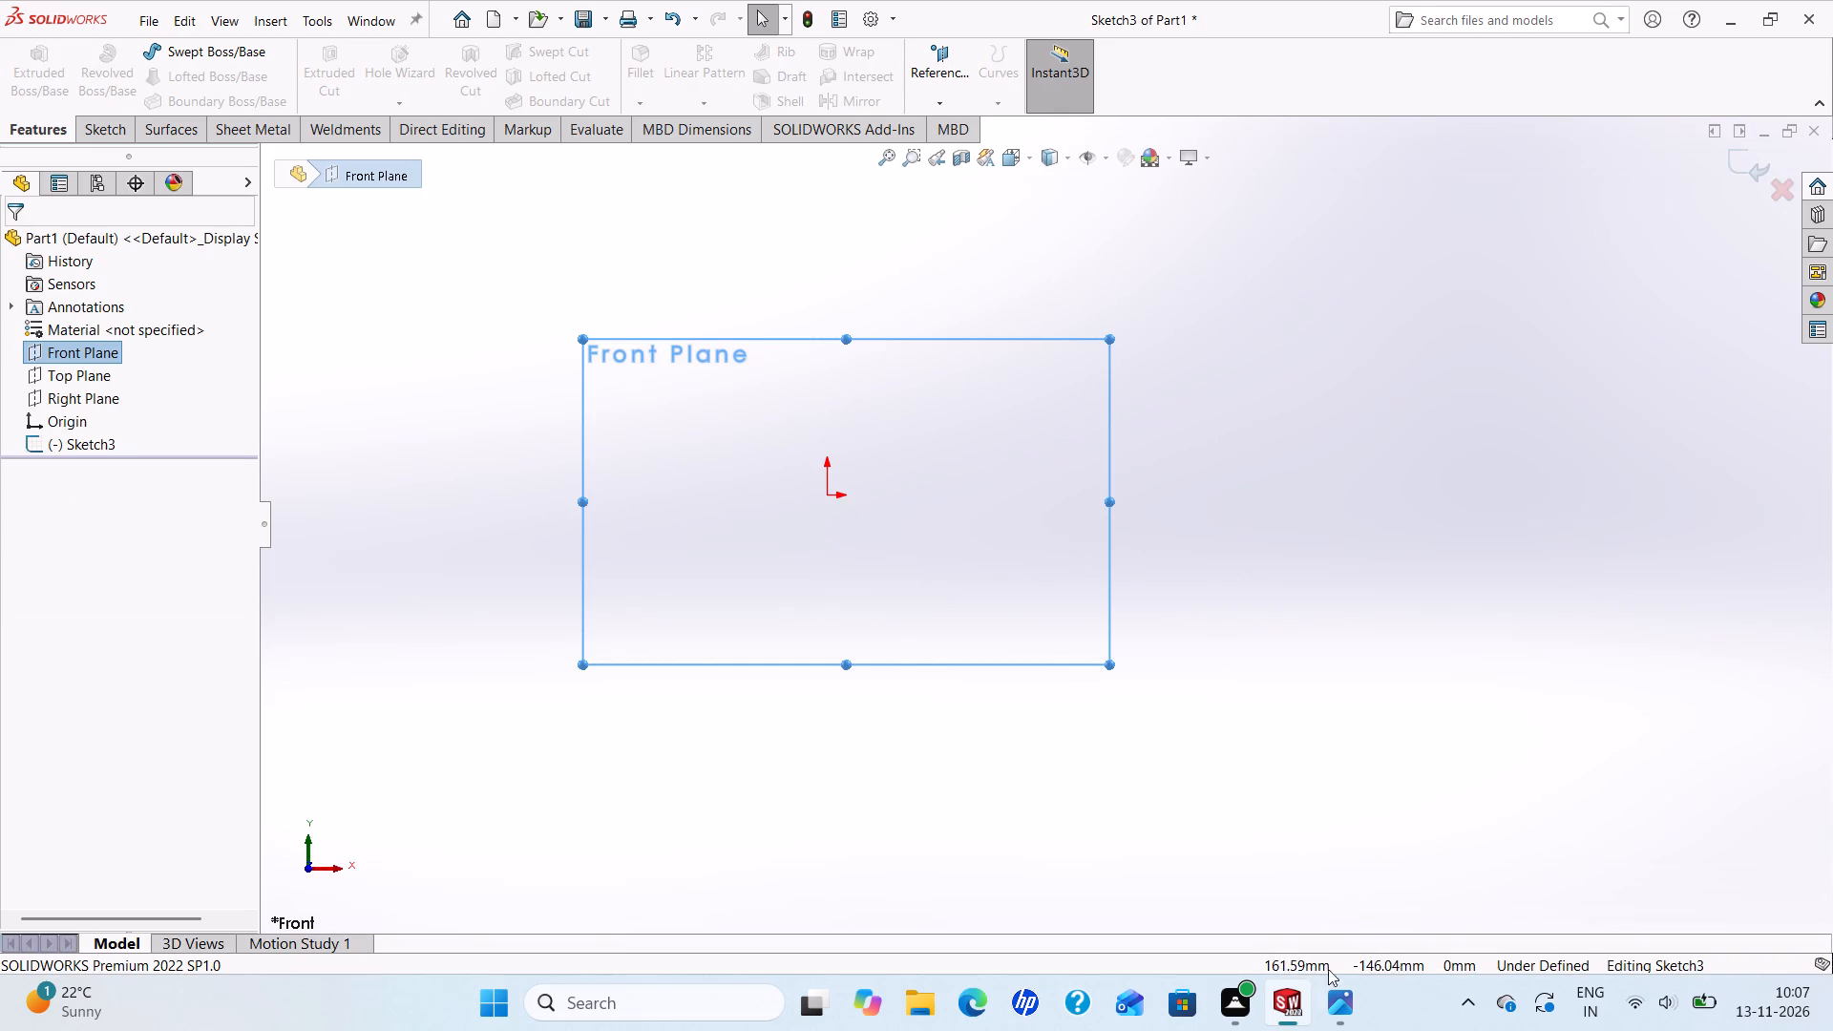
Consult the reference drawing and sketch two concentric circles on the origin, with radii of about 65 mm and 80 mm.
click(1338, 1011)
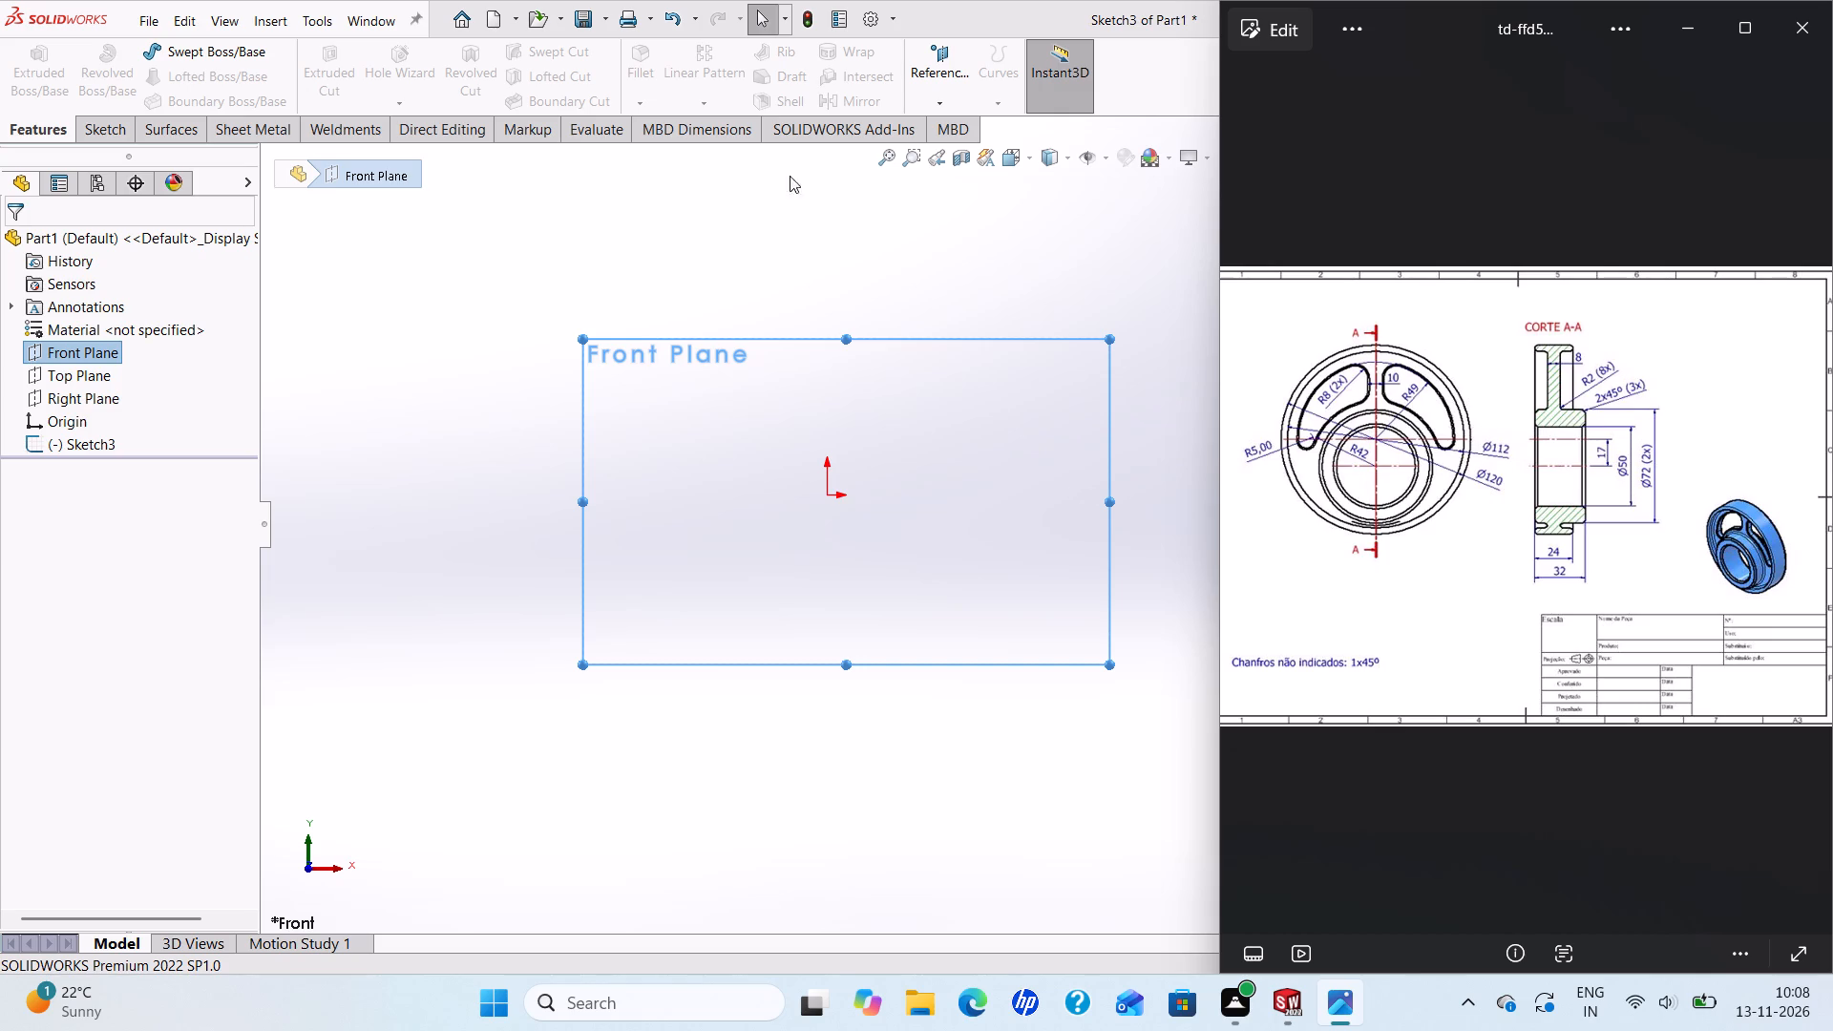
click(105, 133)
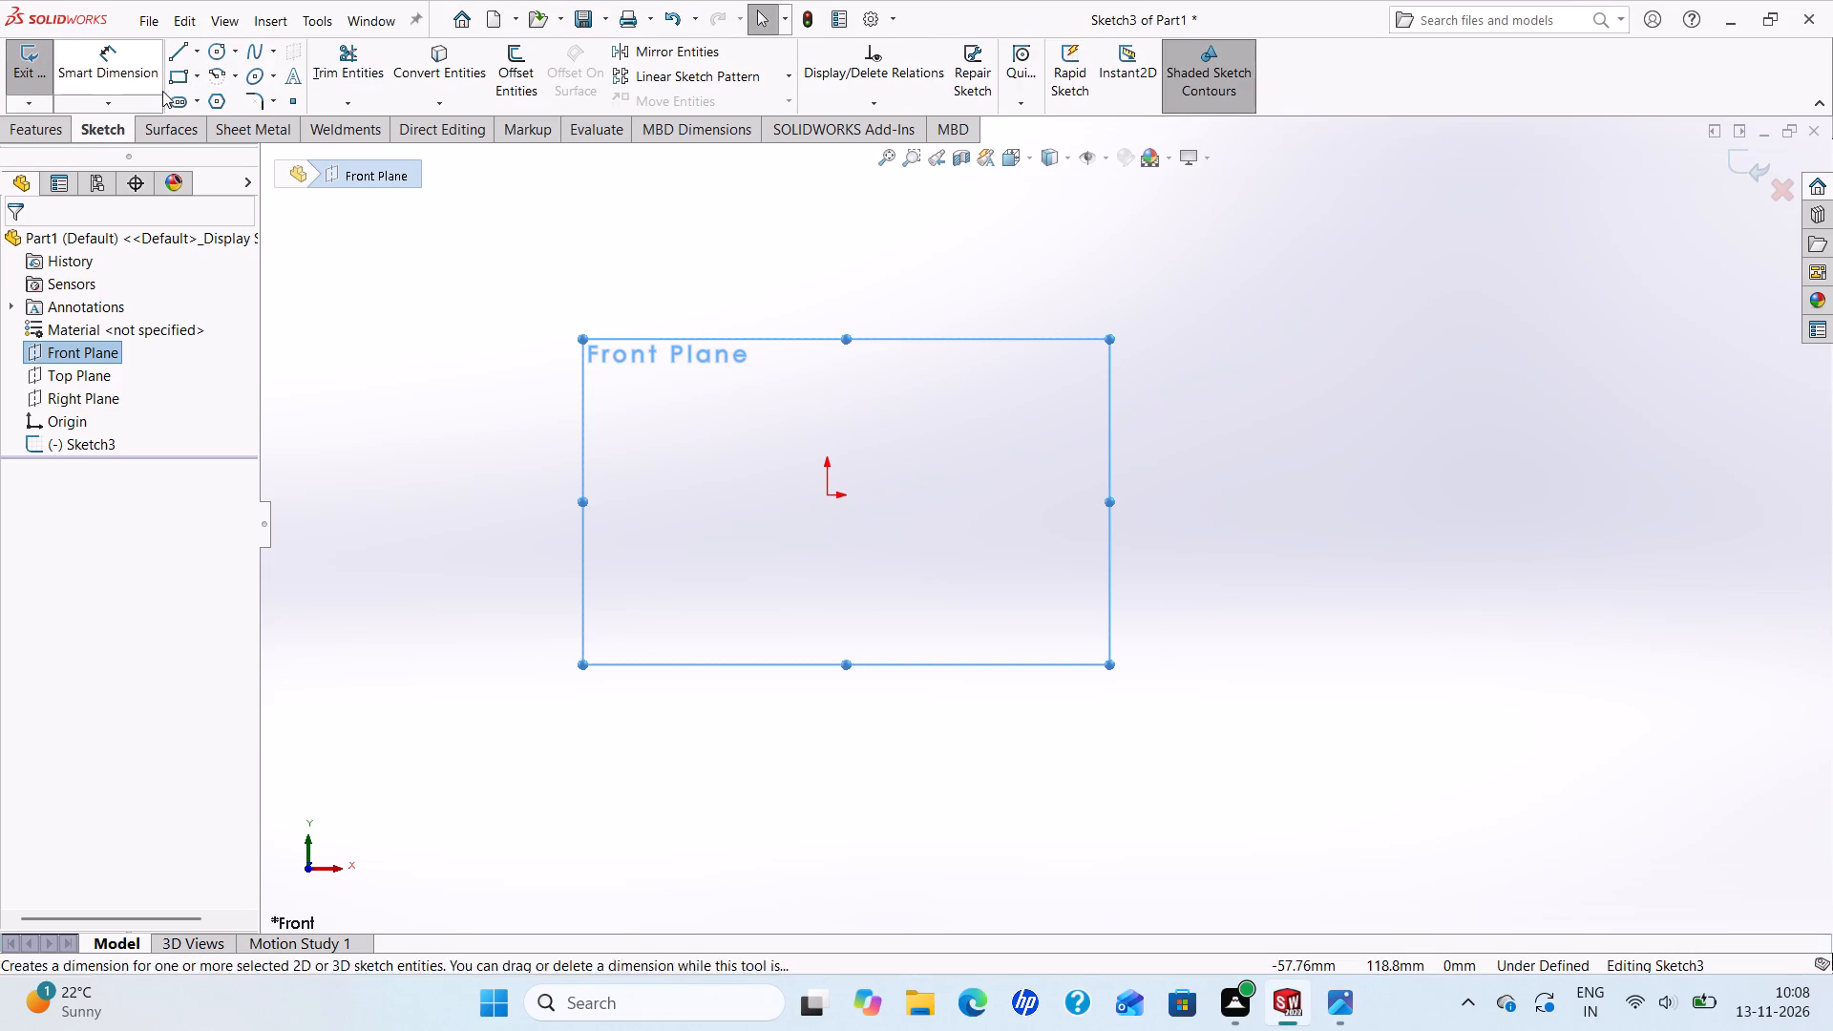
click(212, 51)
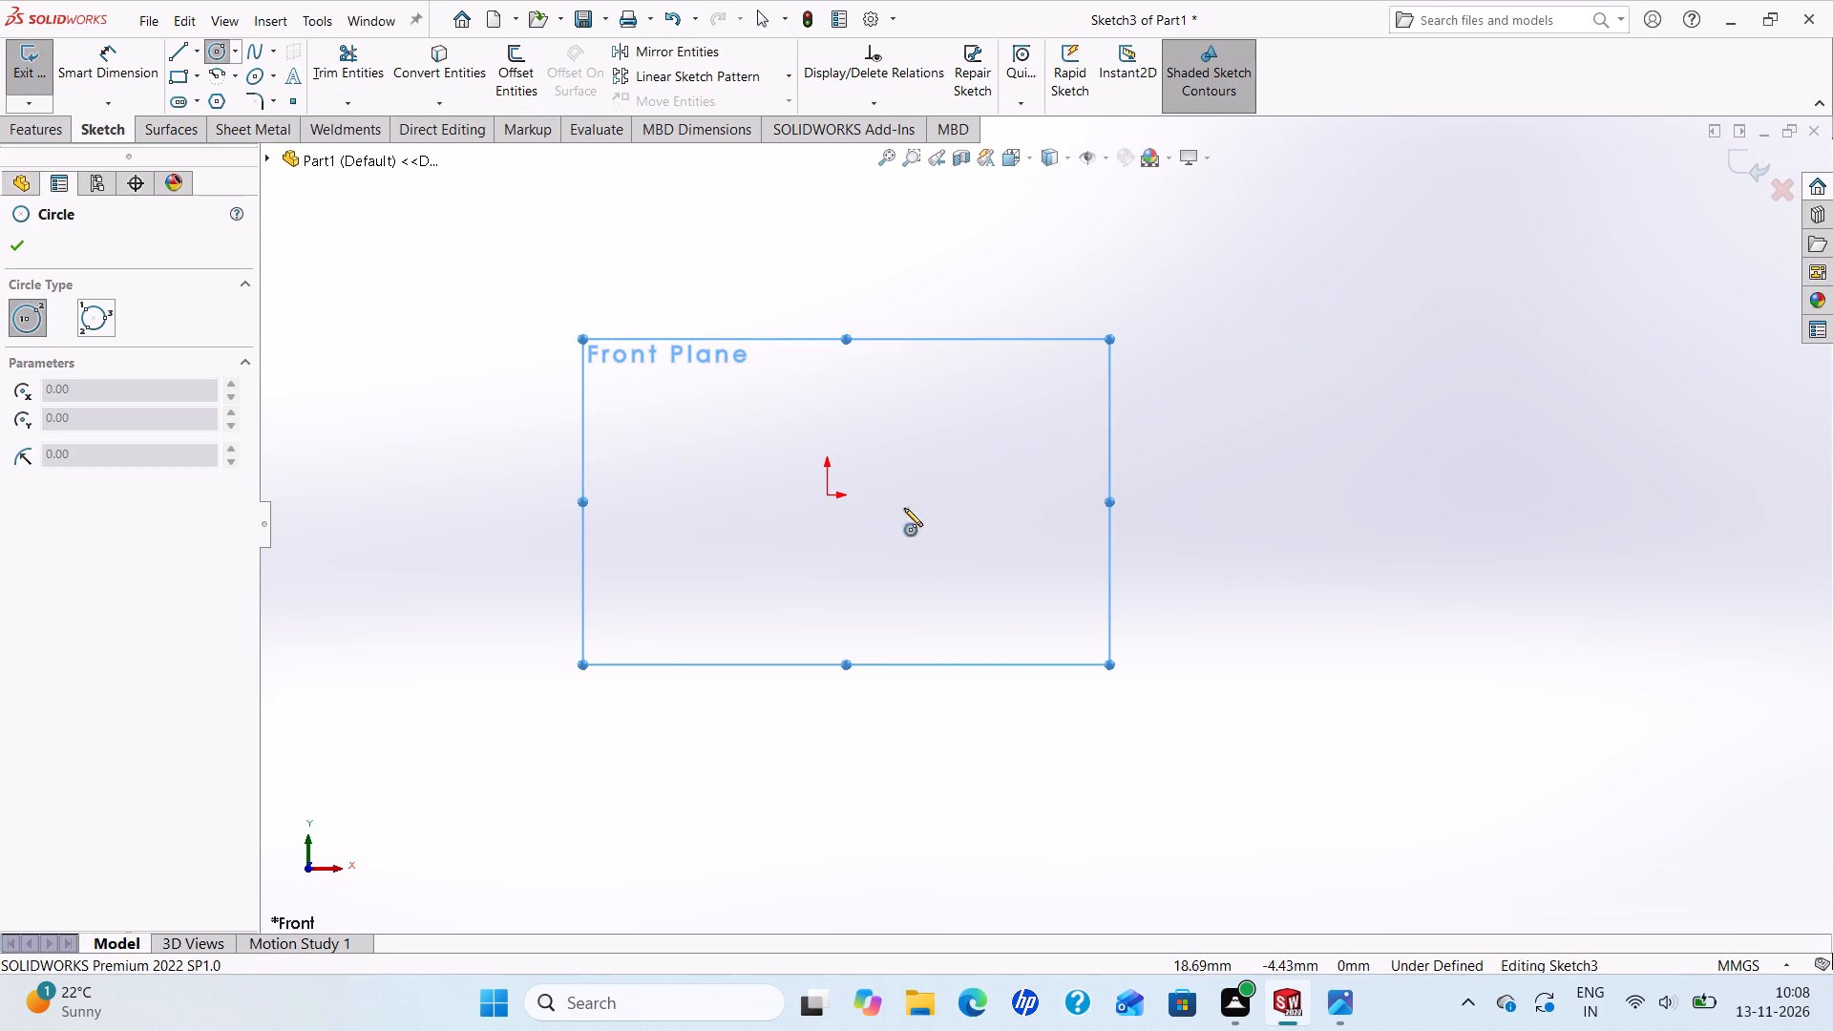
click(829, 494)
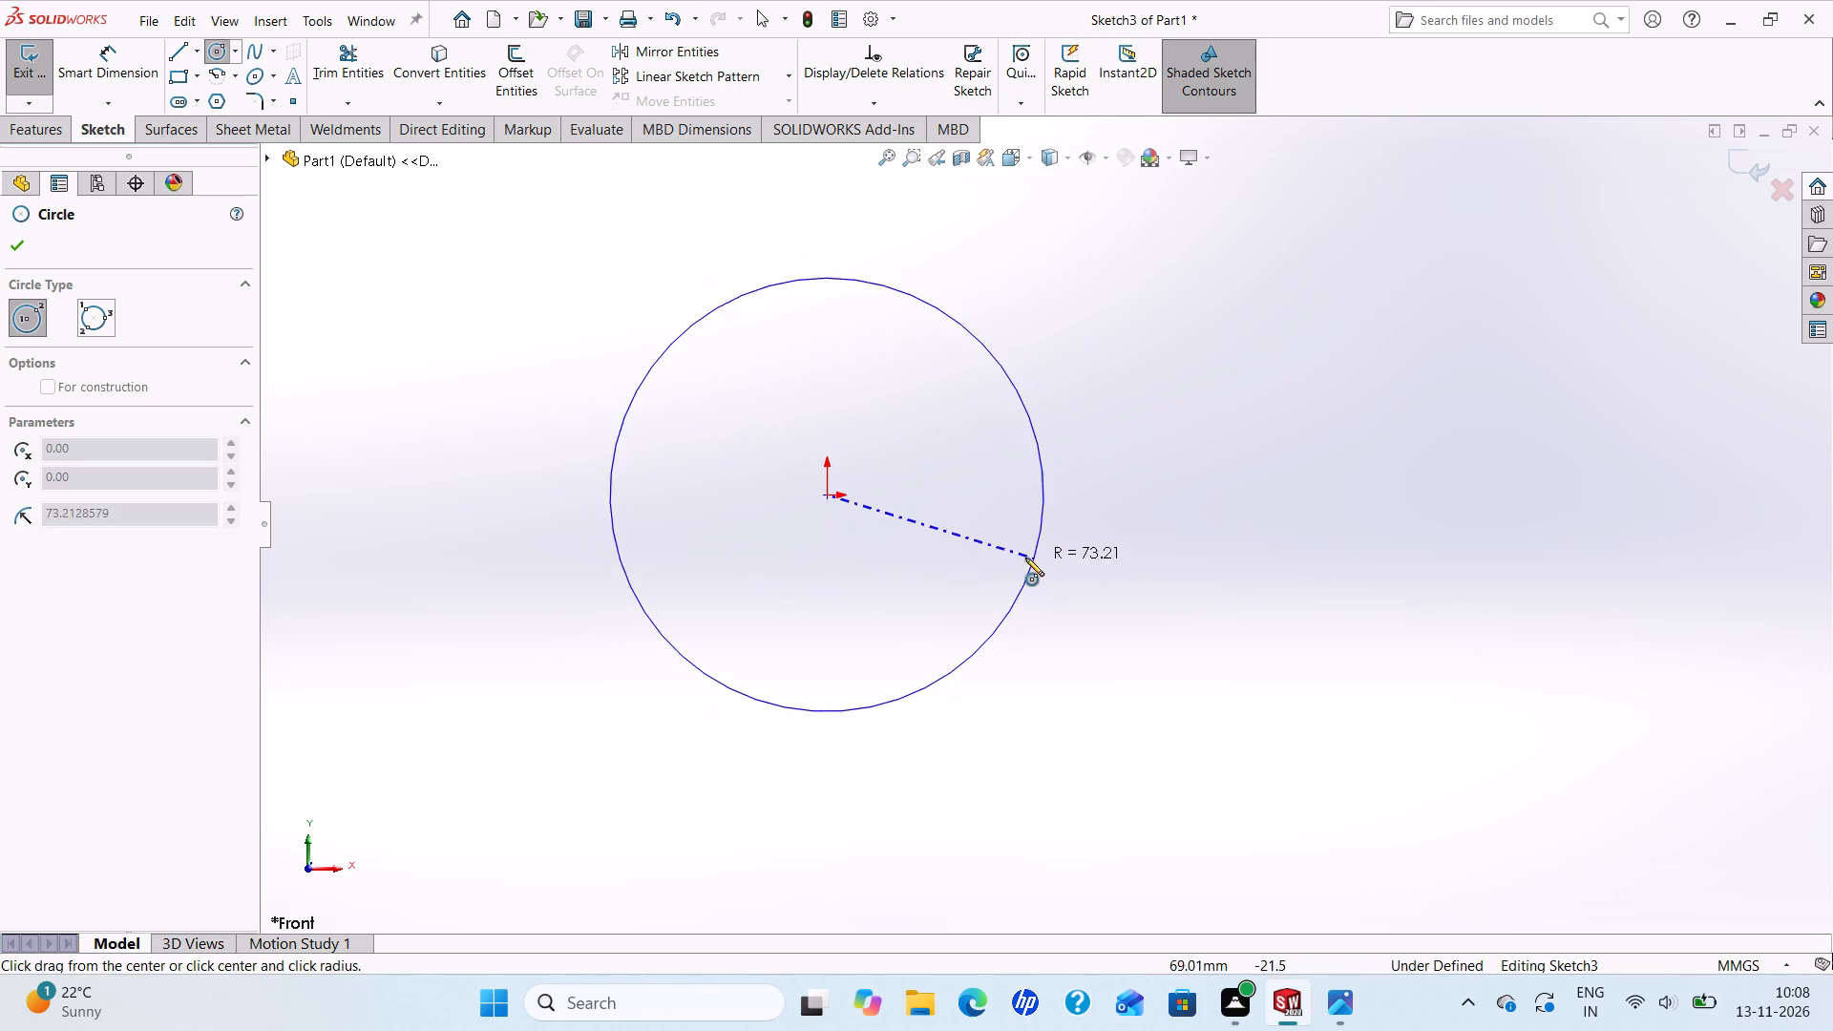
click(1010, 557)
click(828, 495)
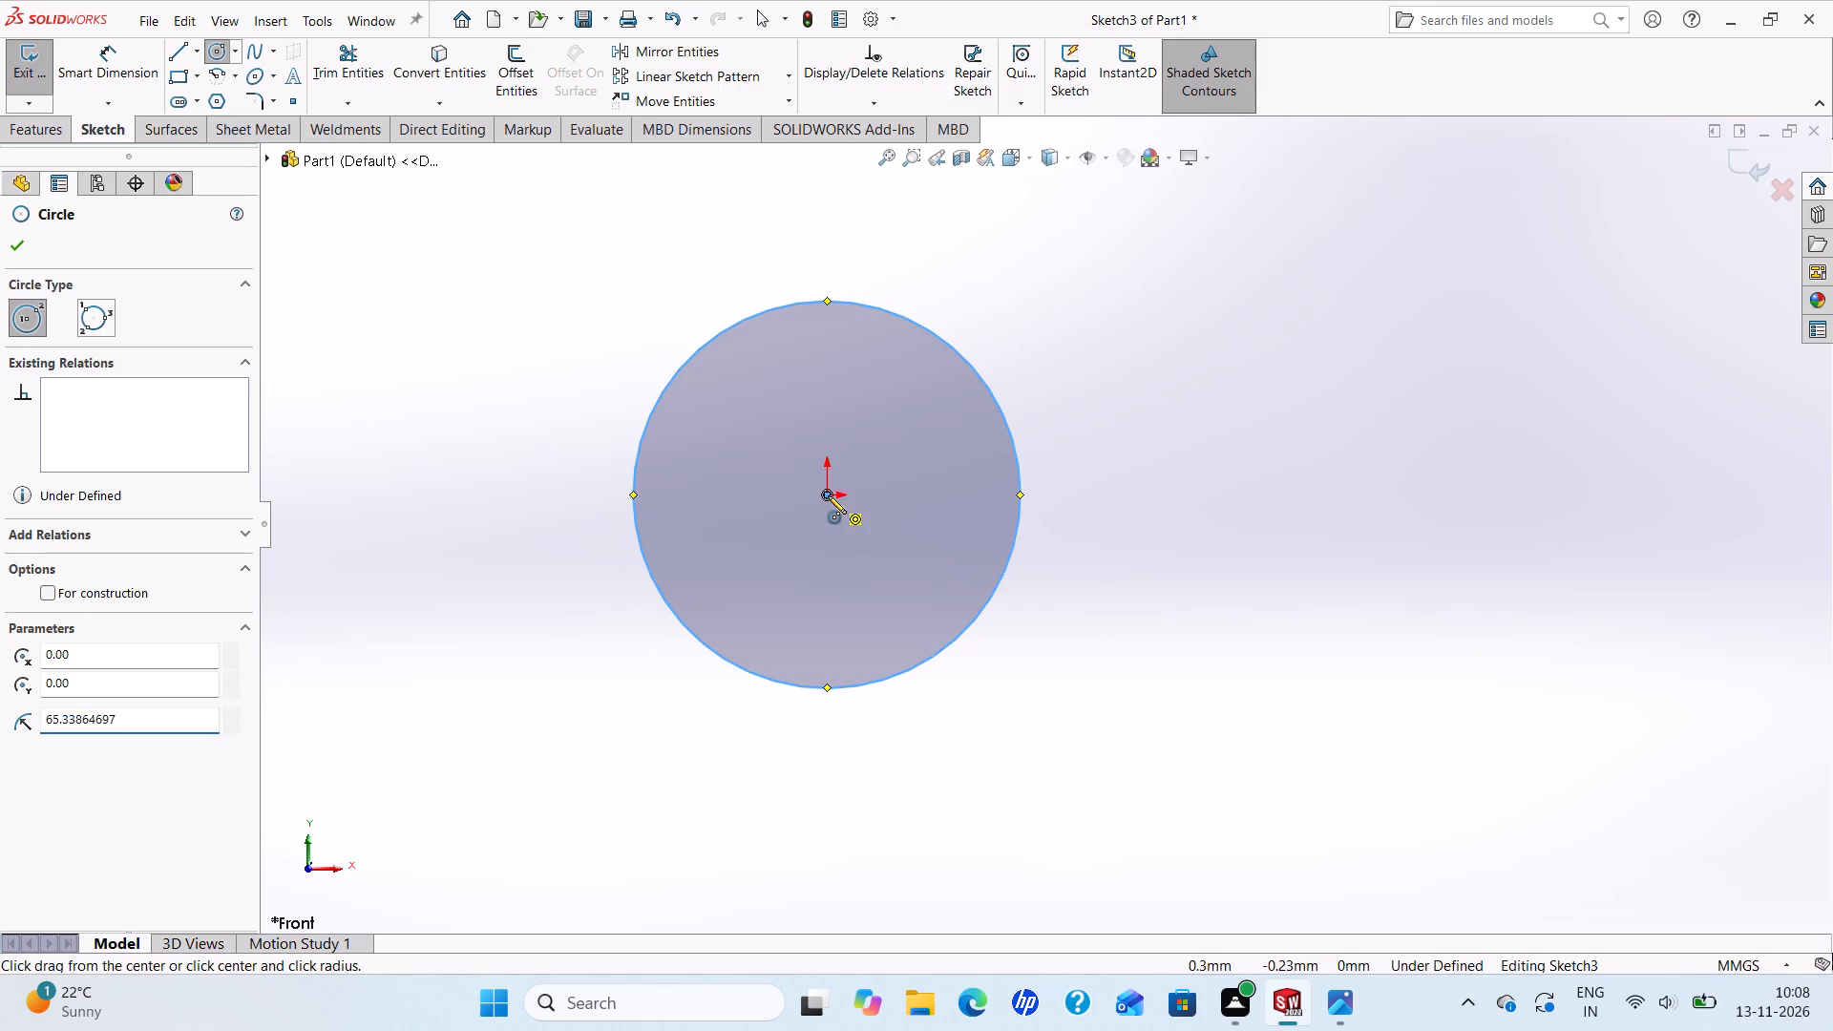
click(1012, 644)
right_click(1019, 644)
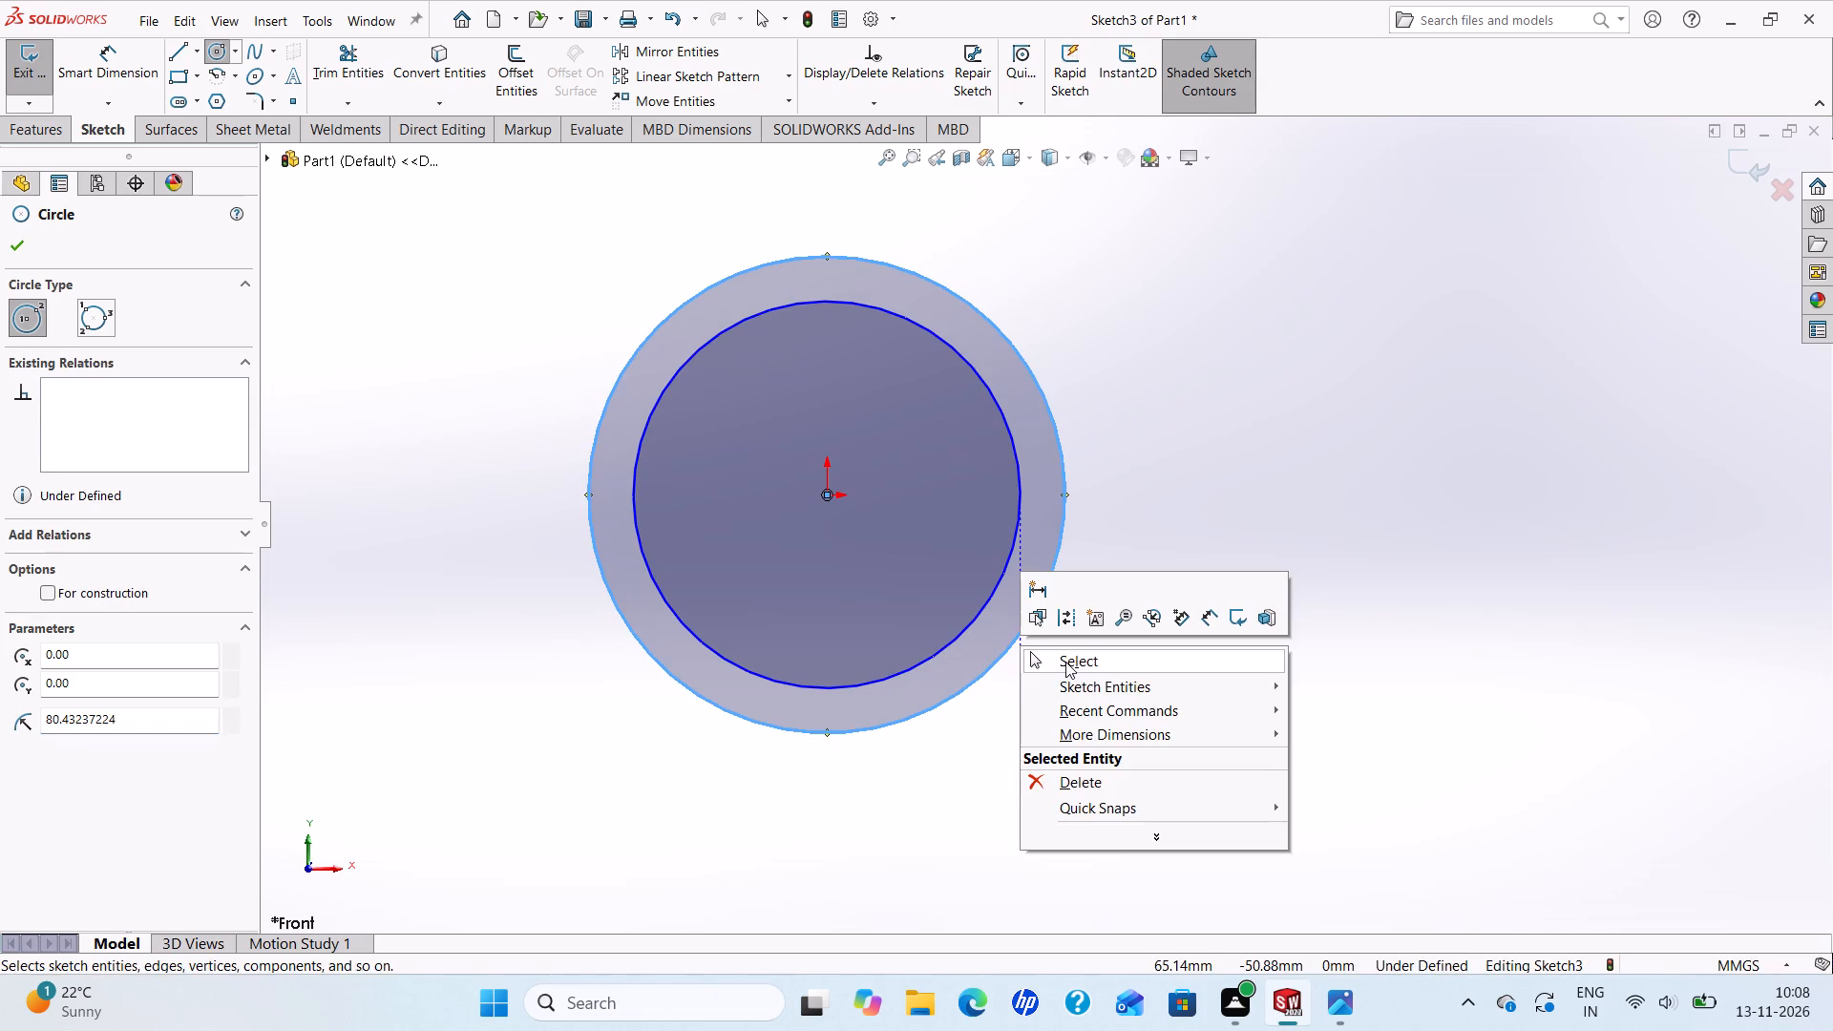
click(1069, 663)
scroll(1009, 573, up, 1)
scroll(1103, 368, up, 1)
scroll(1080, 399, down, 1)
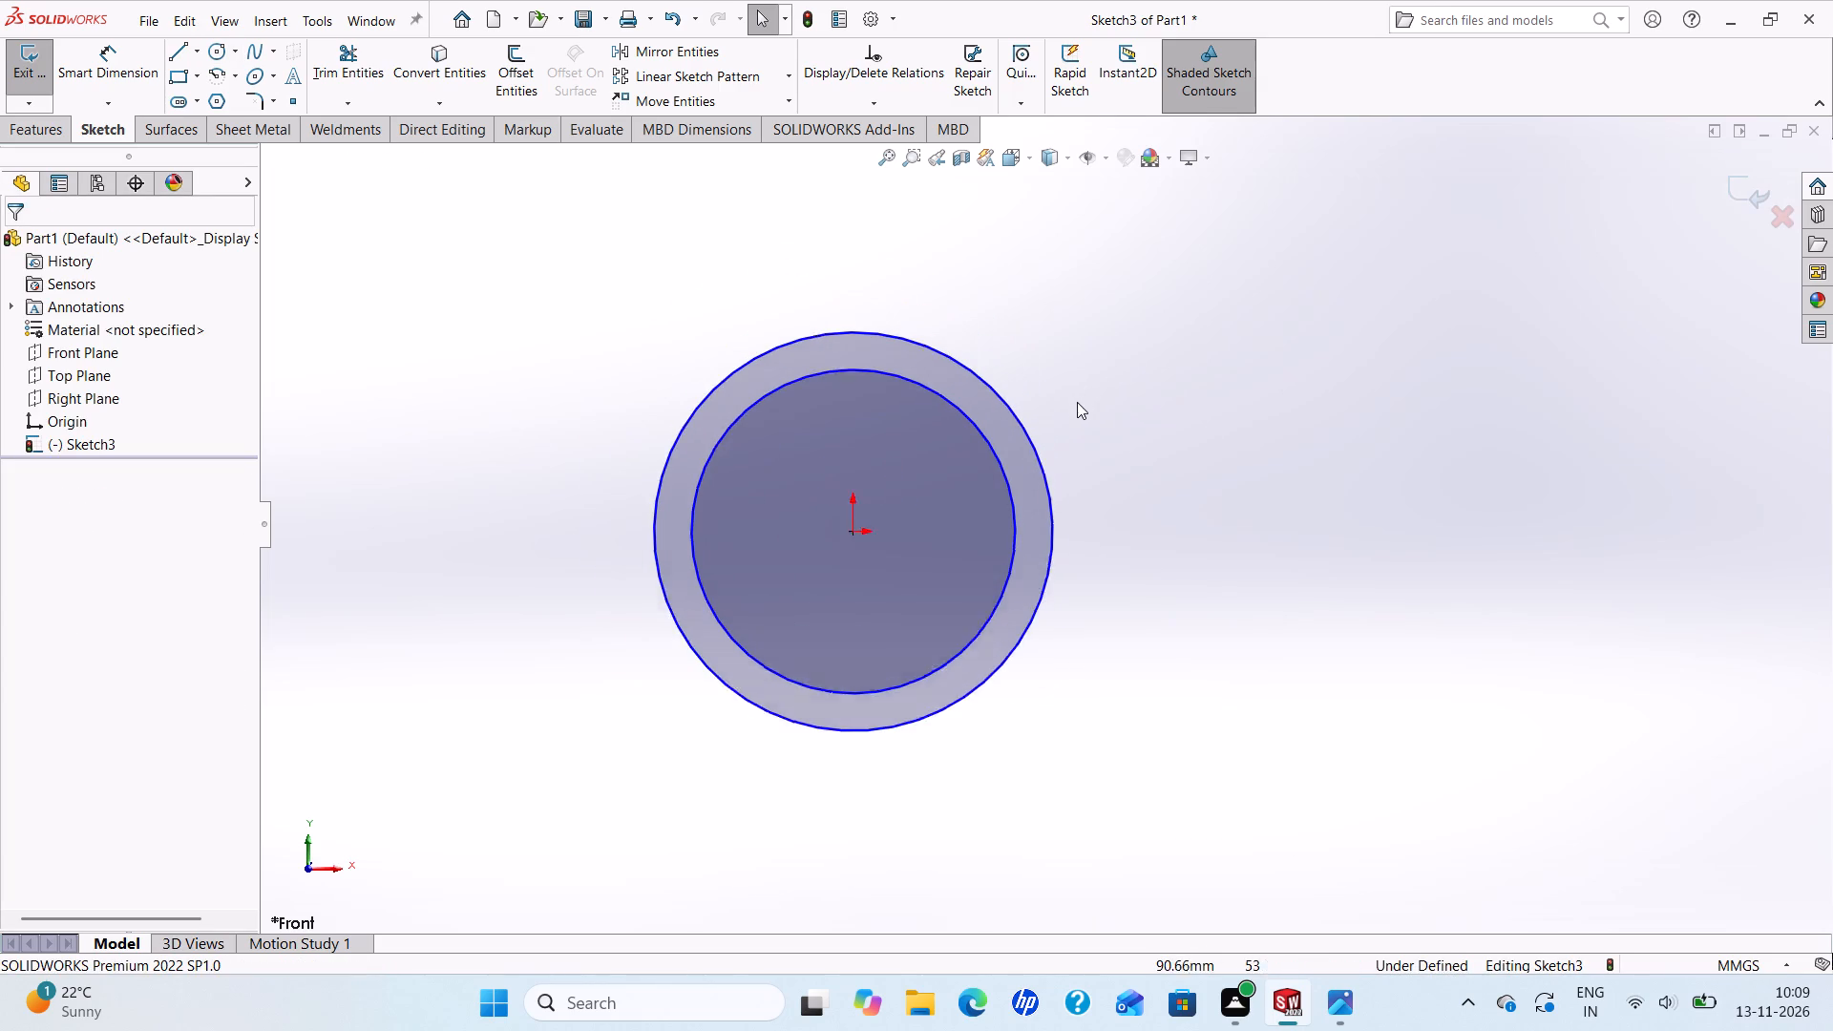
scroll(1077, 402, down, 1)
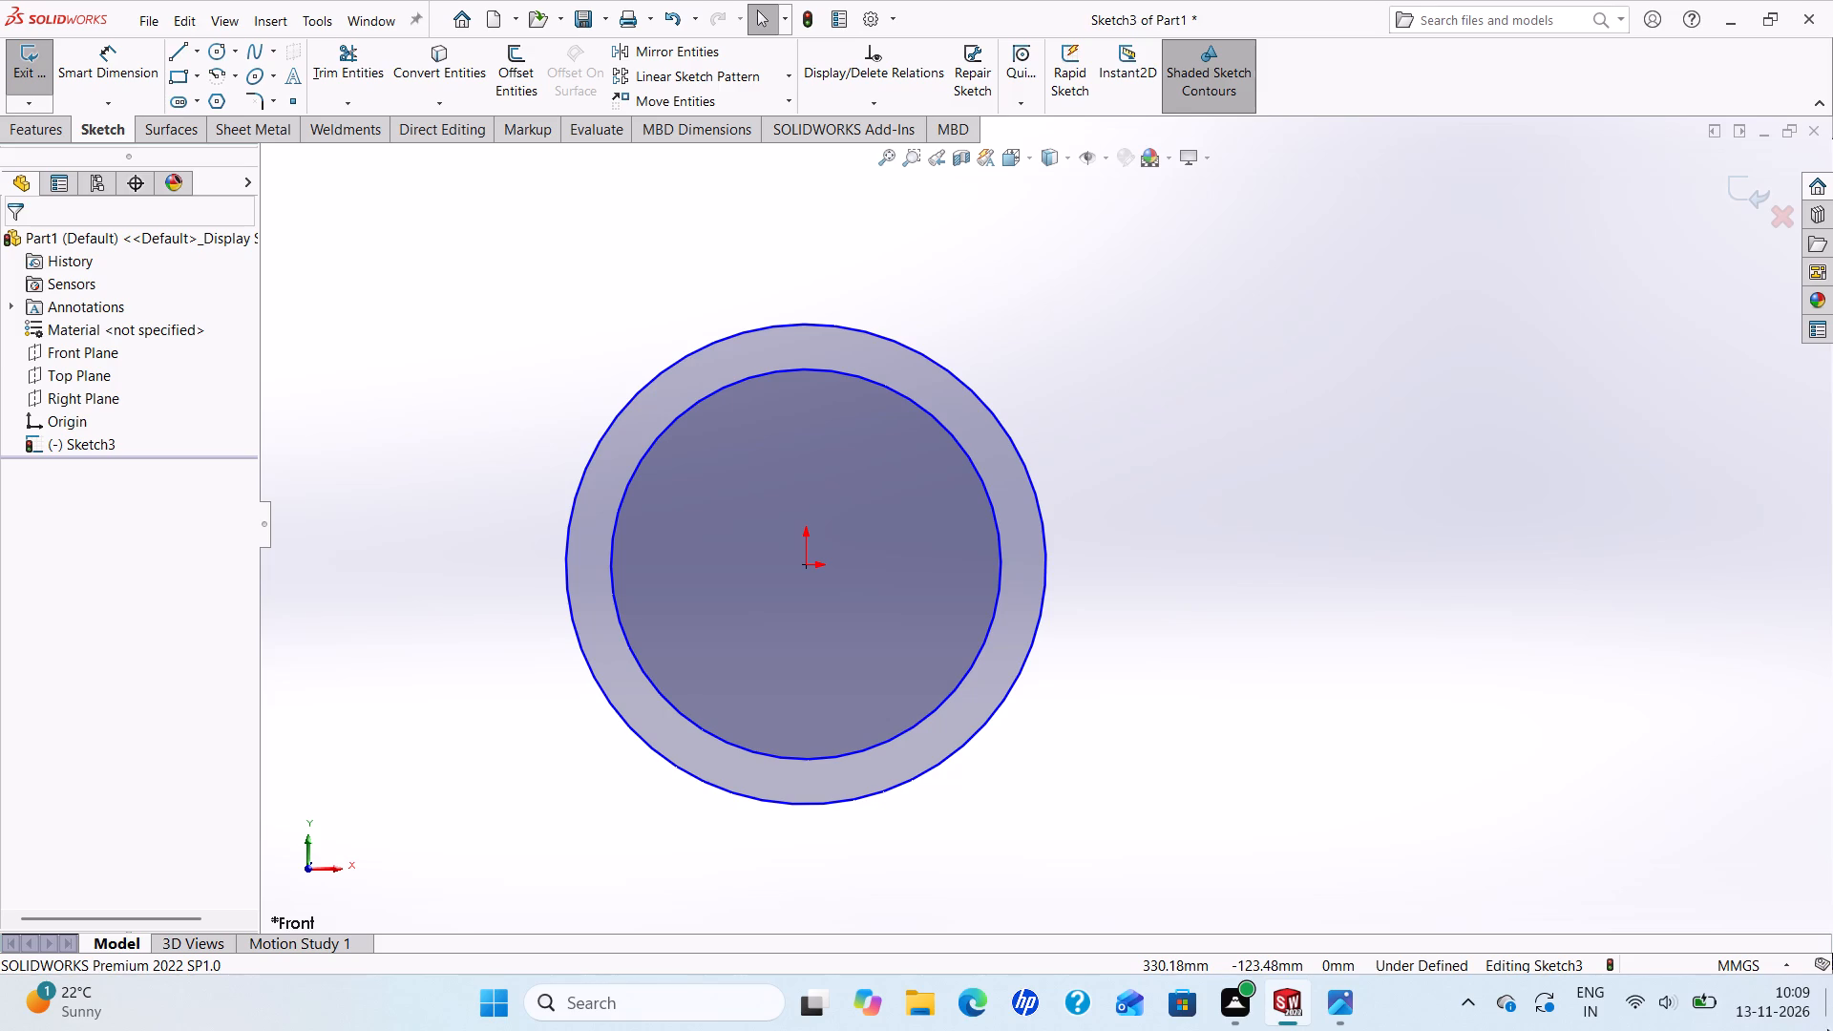
Following the reference drawing, dimension the outer circle to 120 mm diameter and the inner circle to 112 mm diameter.
click(1344, 995)
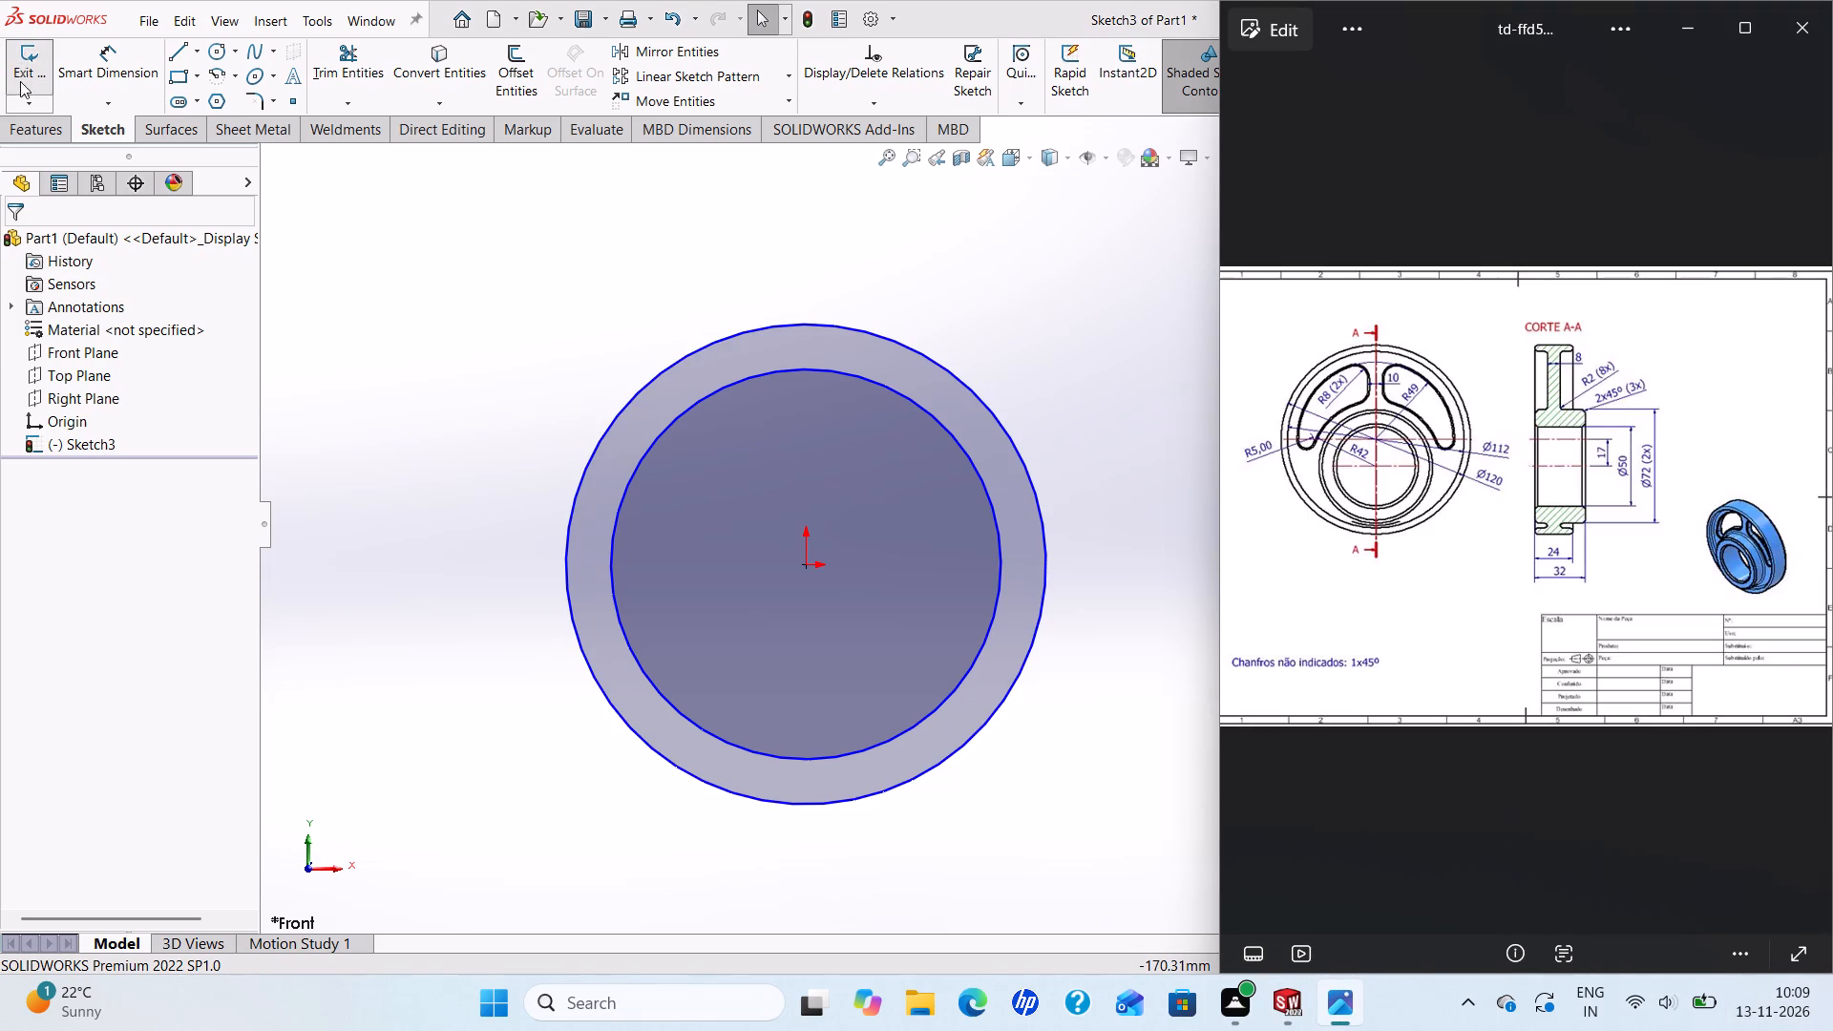
click(94, 62)
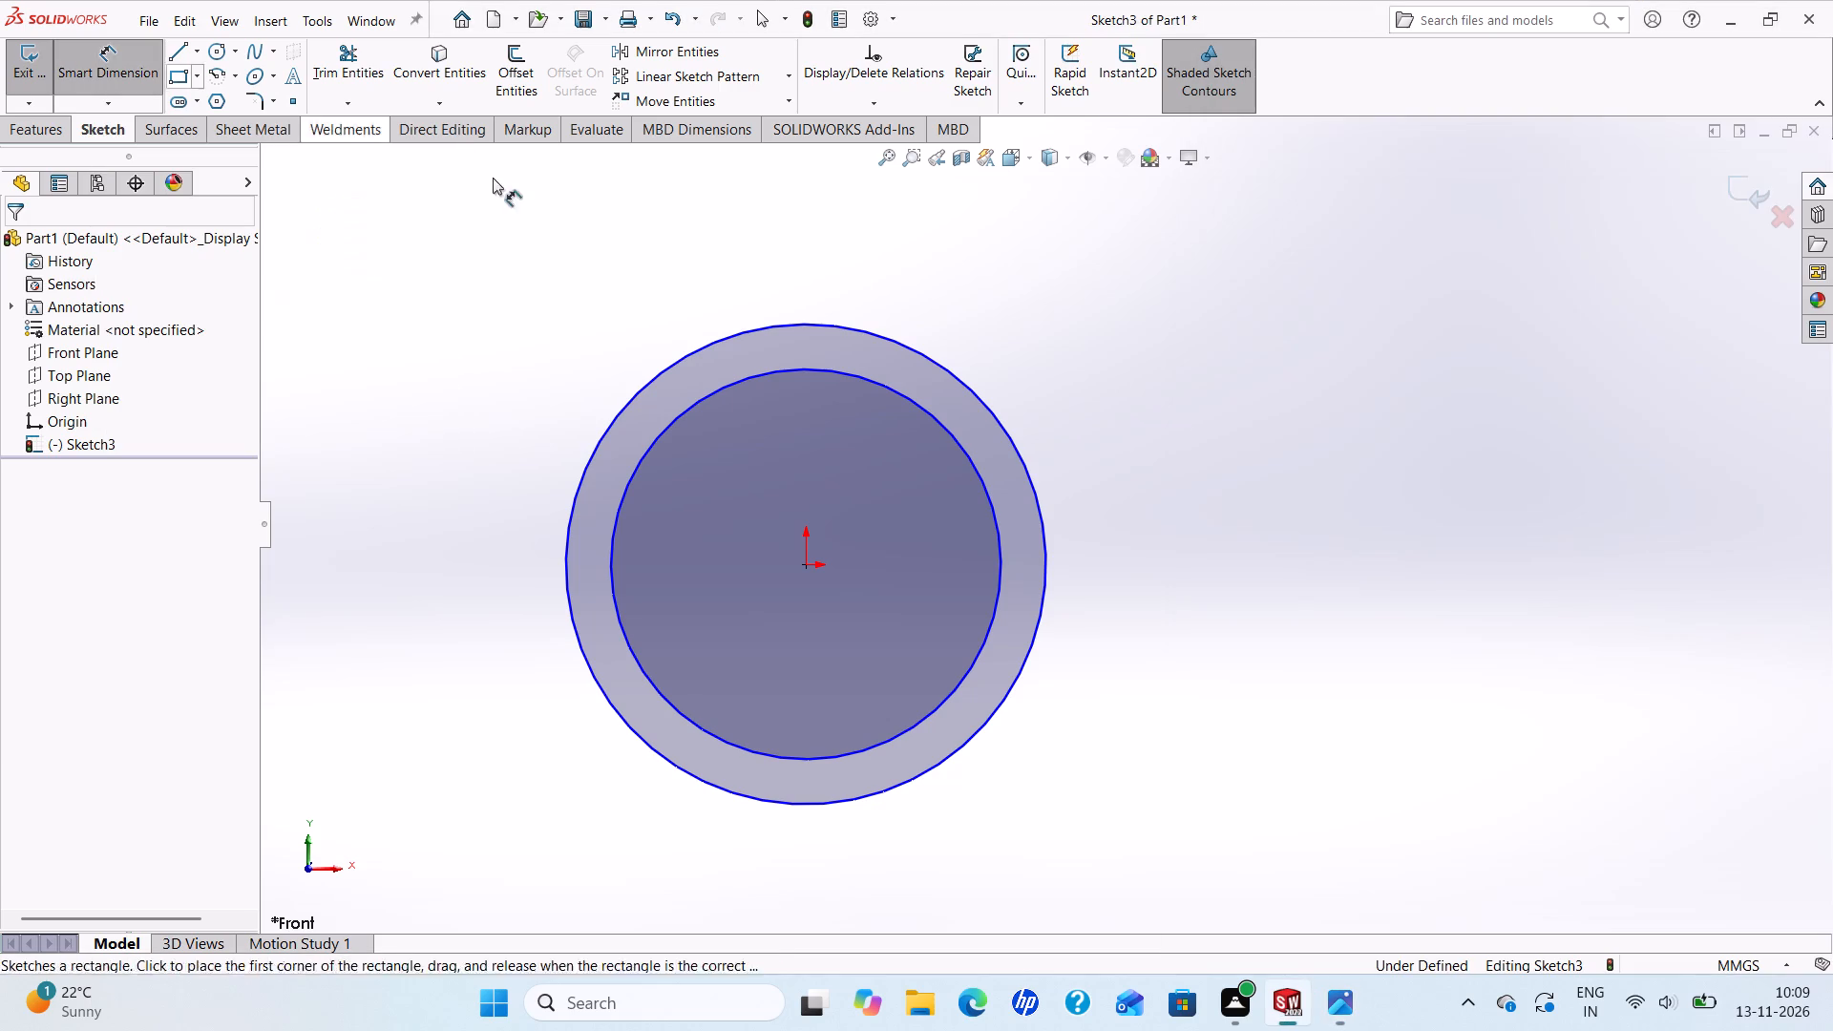
click(936, 360)
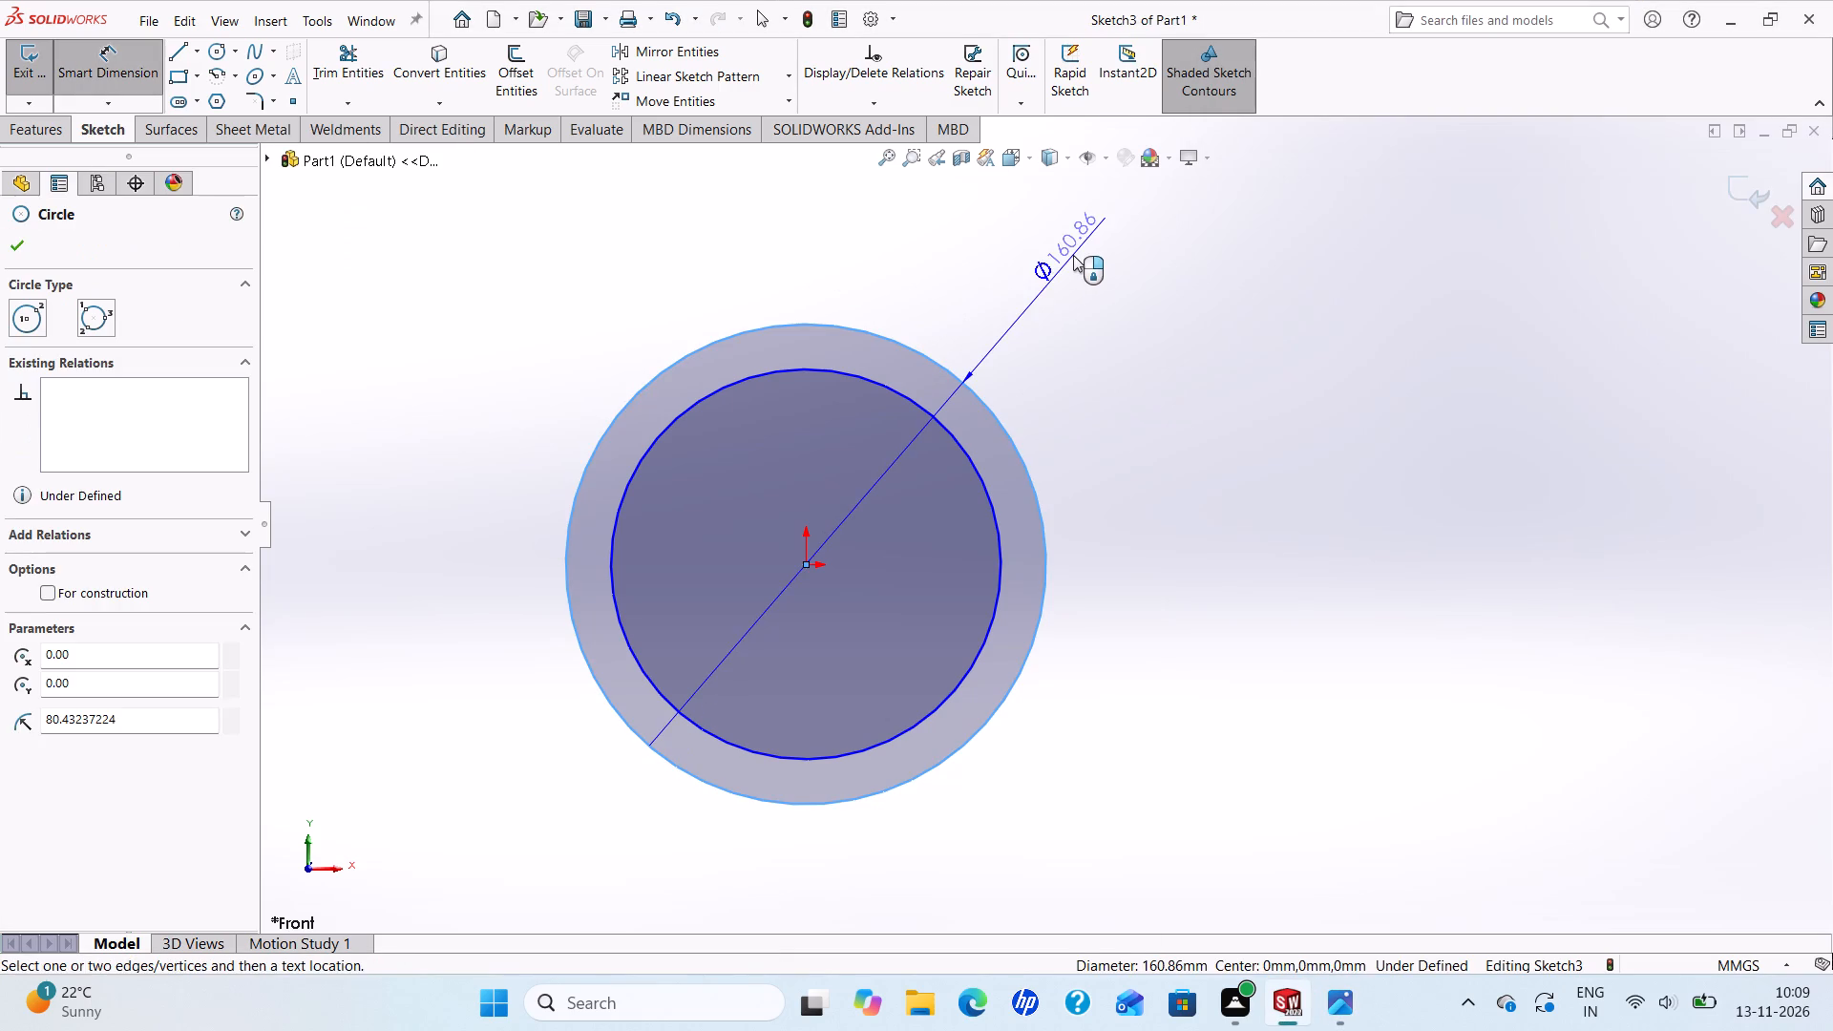
click(1073, 255)
text(11)
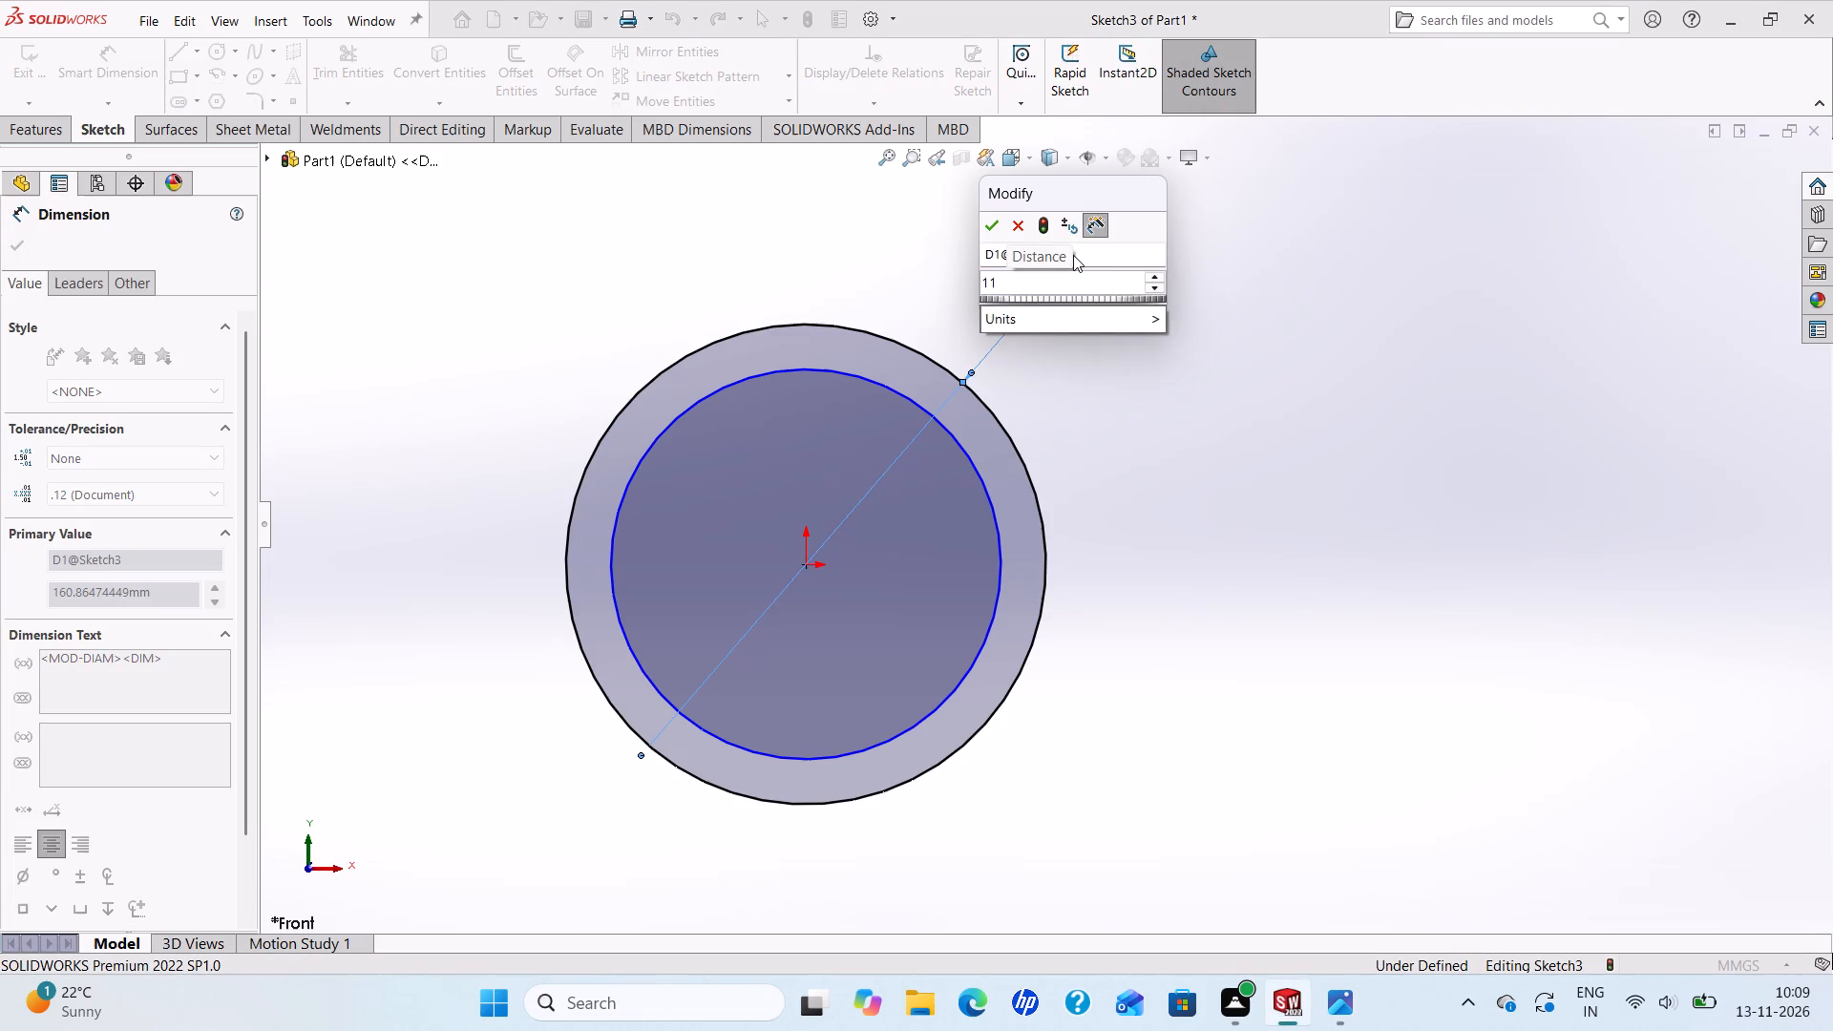
key(BackSpace)
text(20)
key(Return)
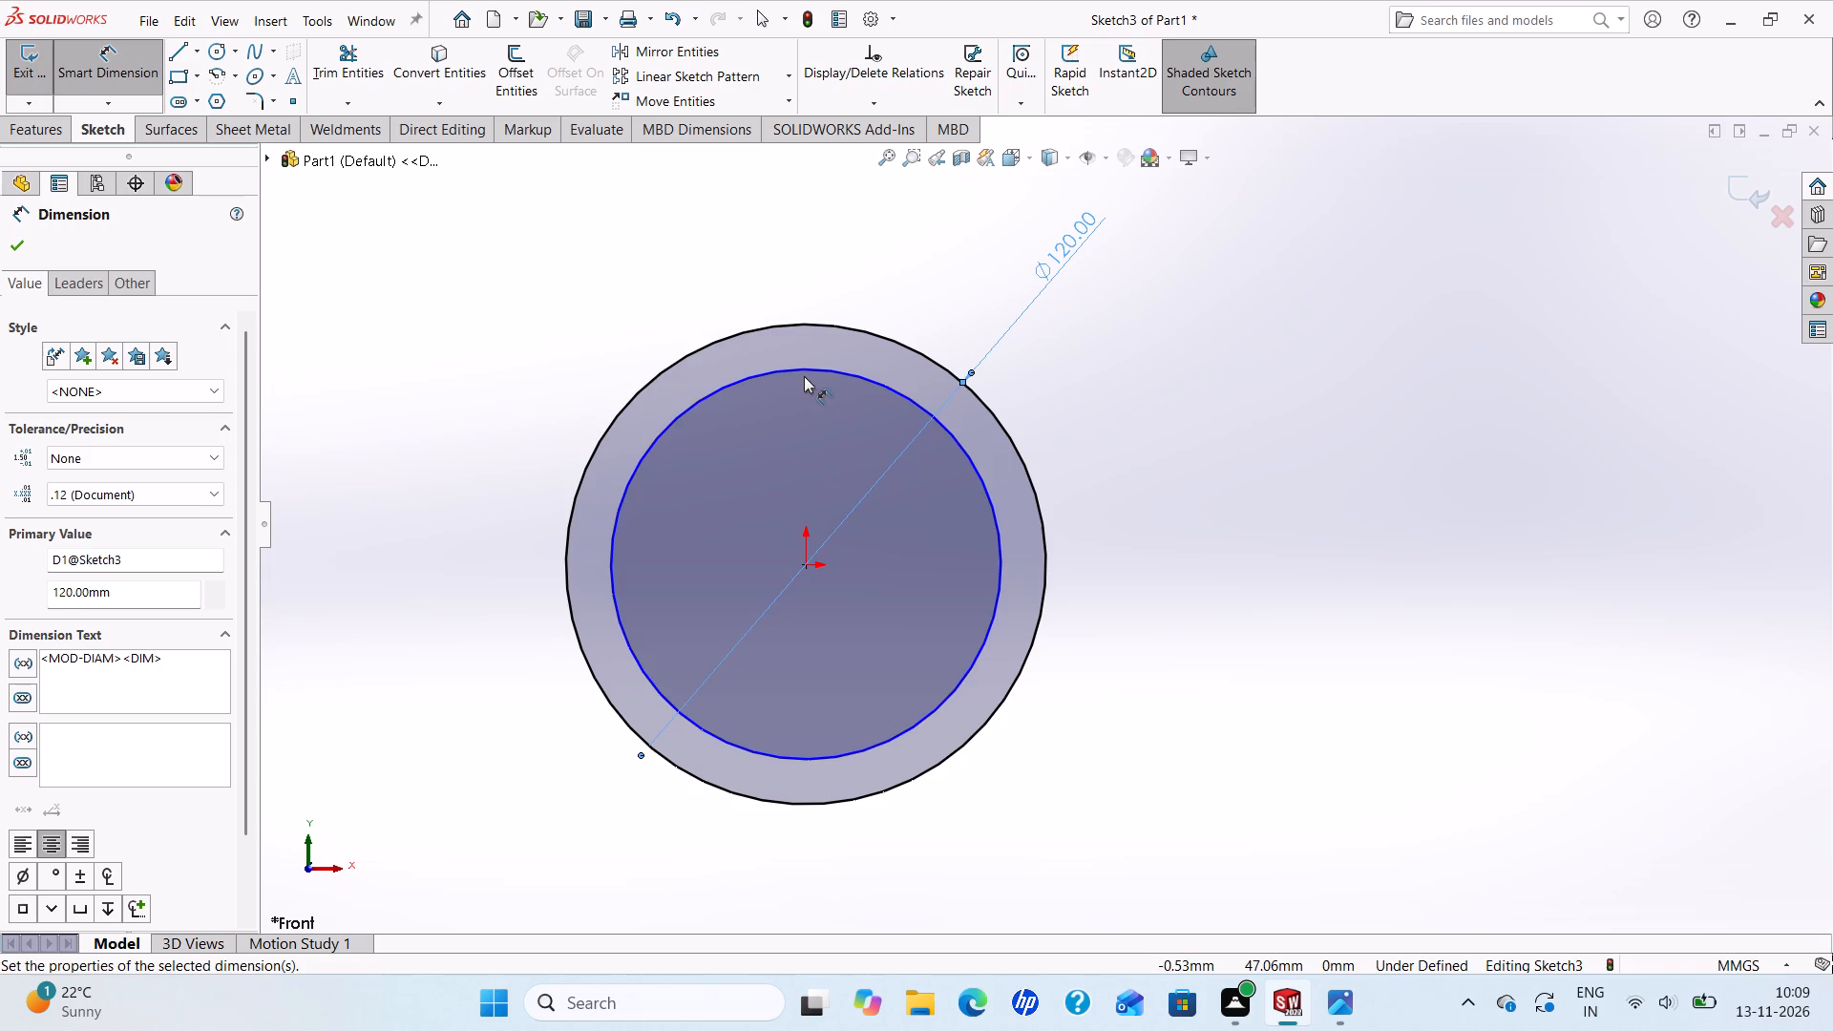
click(813, 375)
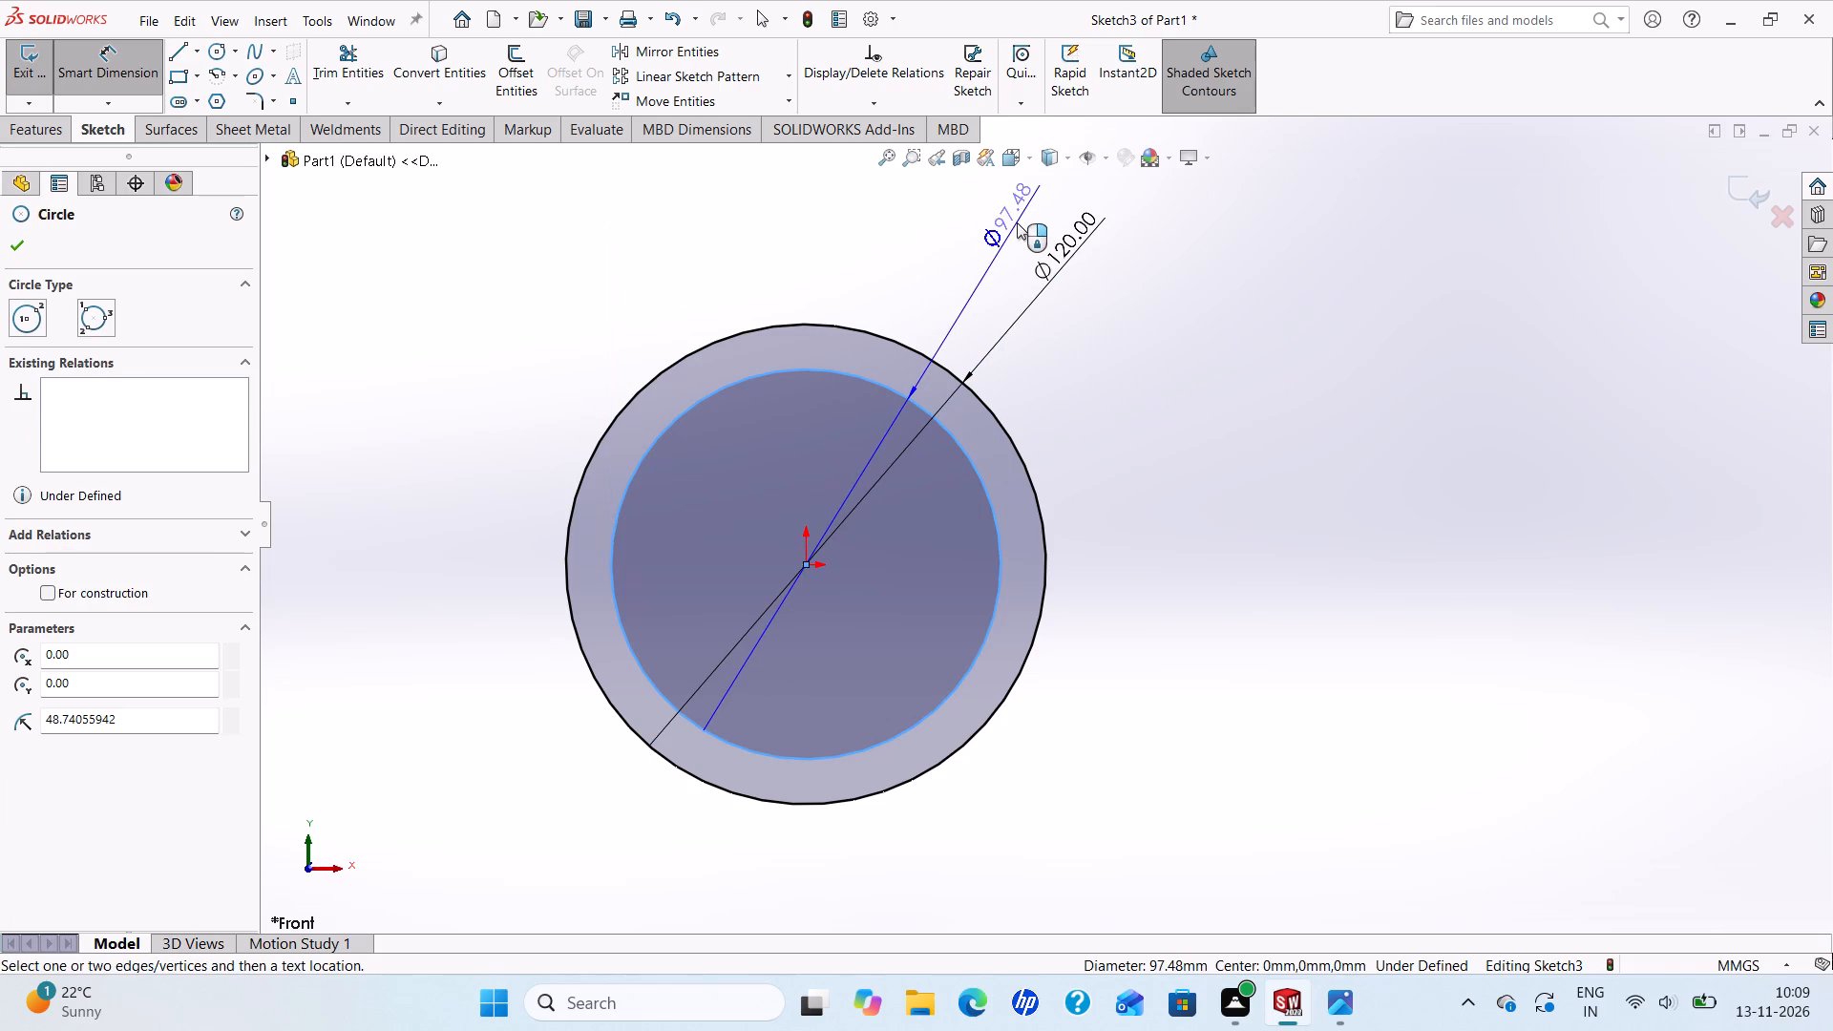
click(1017, 222)
text(112)
key(Return)
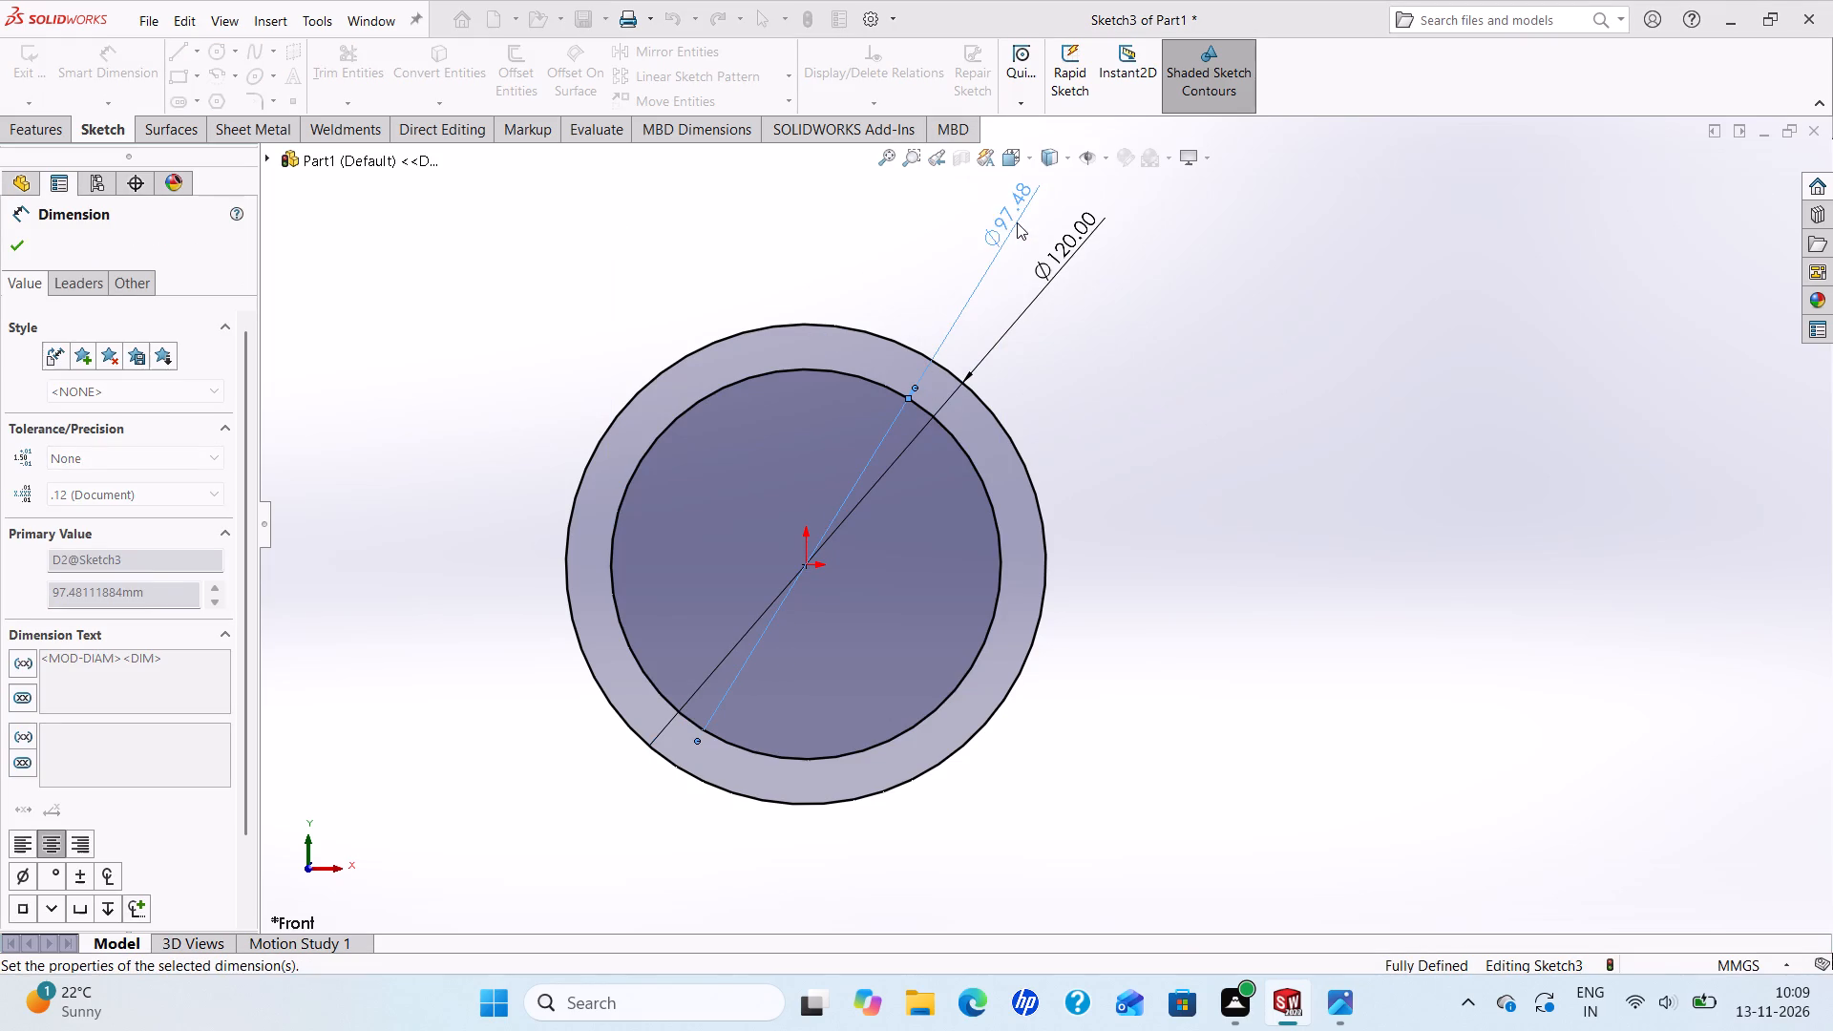
click(18, 243)
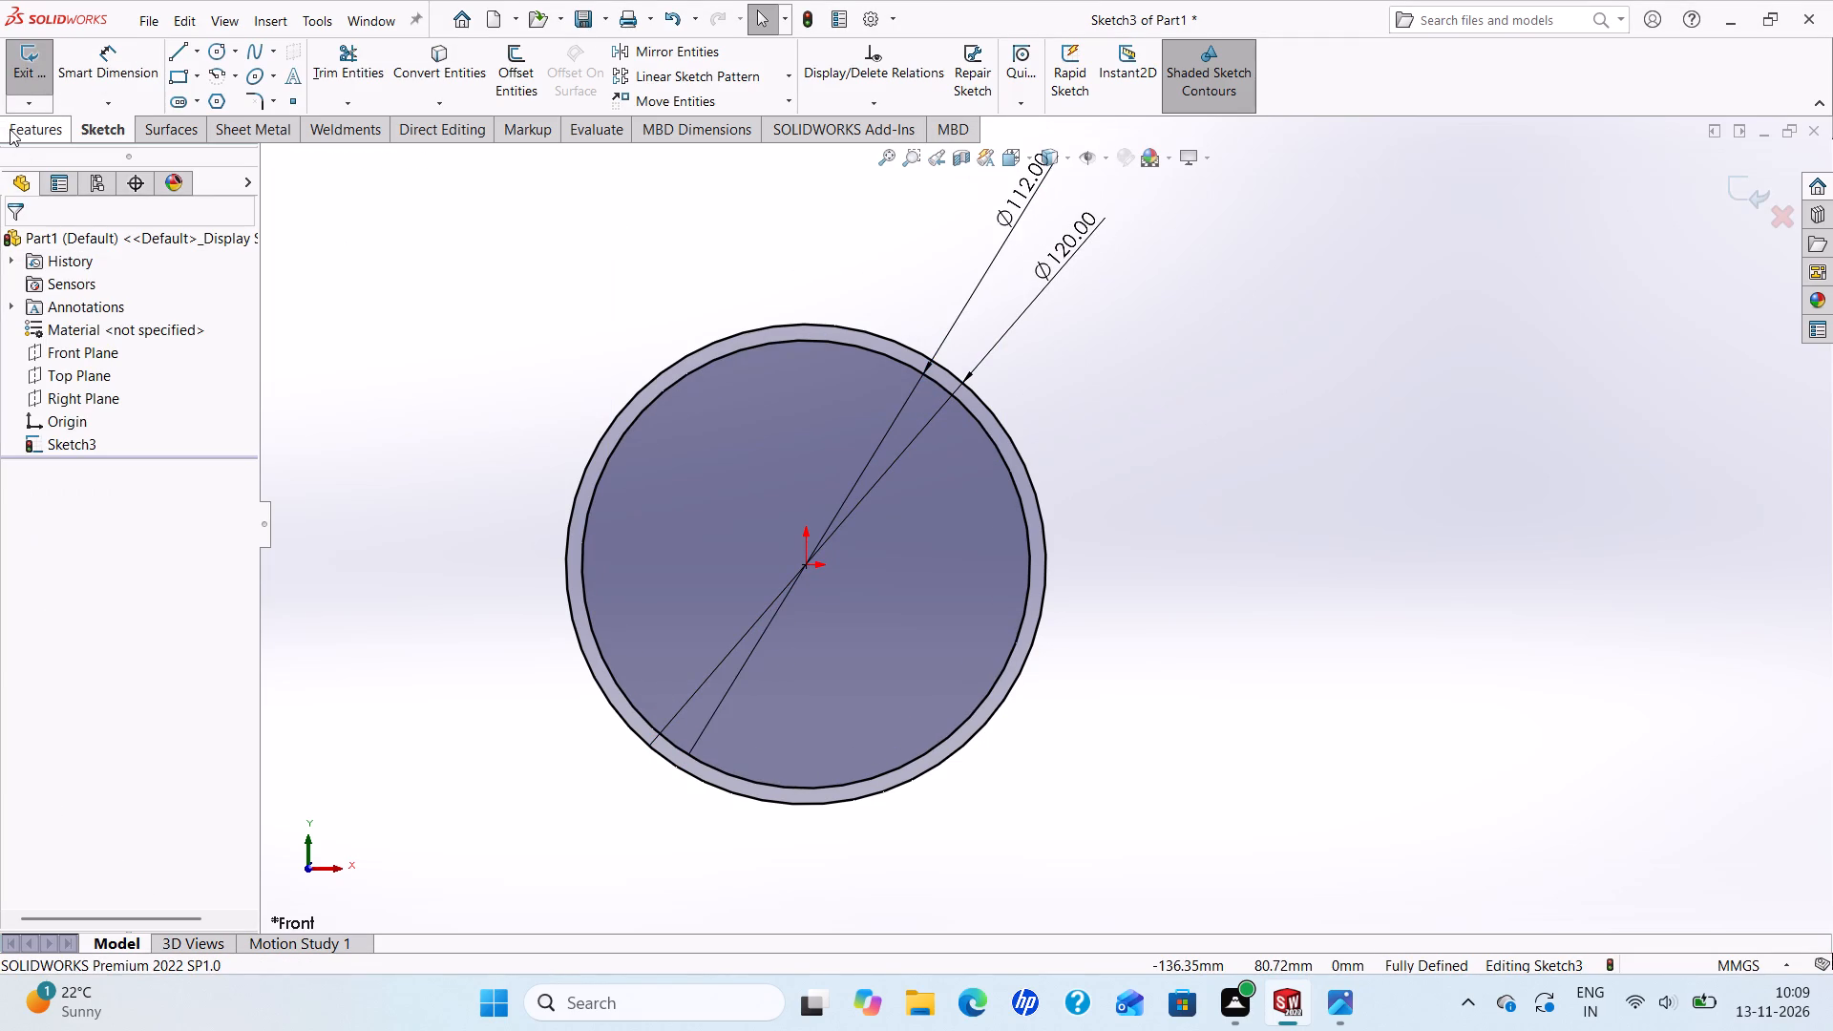
Extrude only the region inside the 112 mm circle as a Mid Plane boss 24 mm deep.
click(12, 132)
click(39, 81)
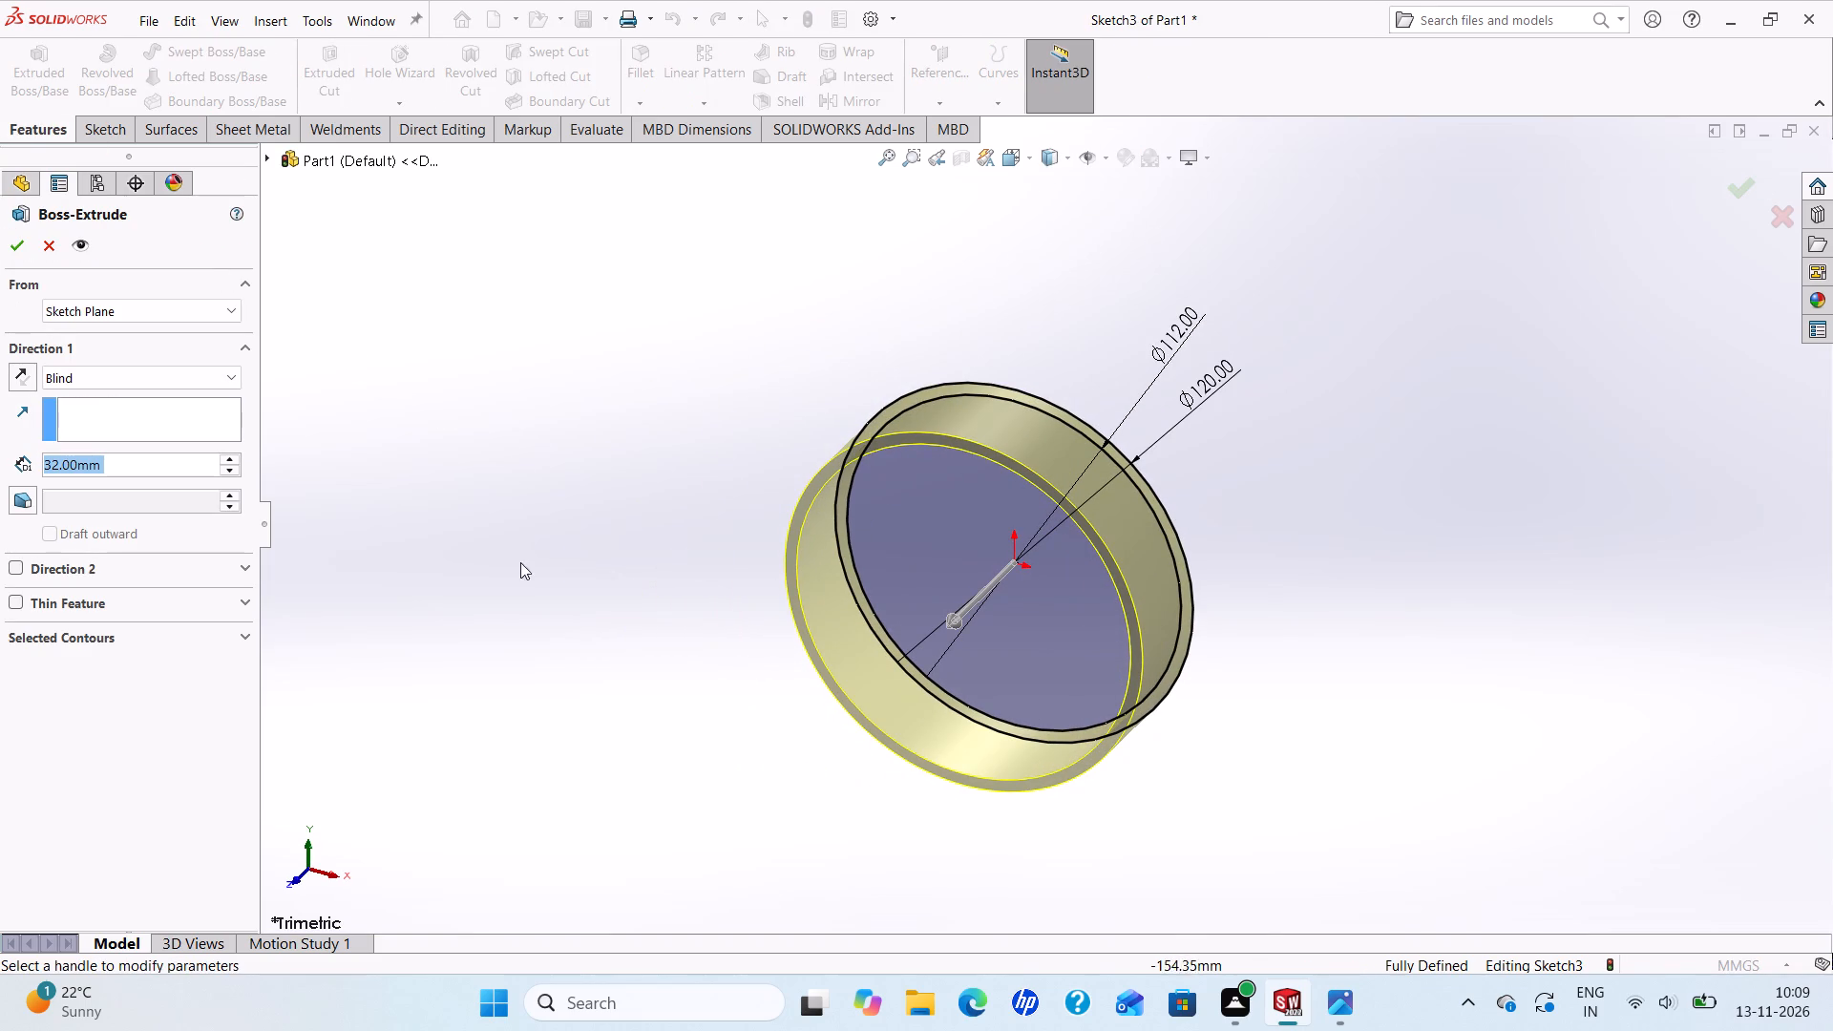
click(240, 627)
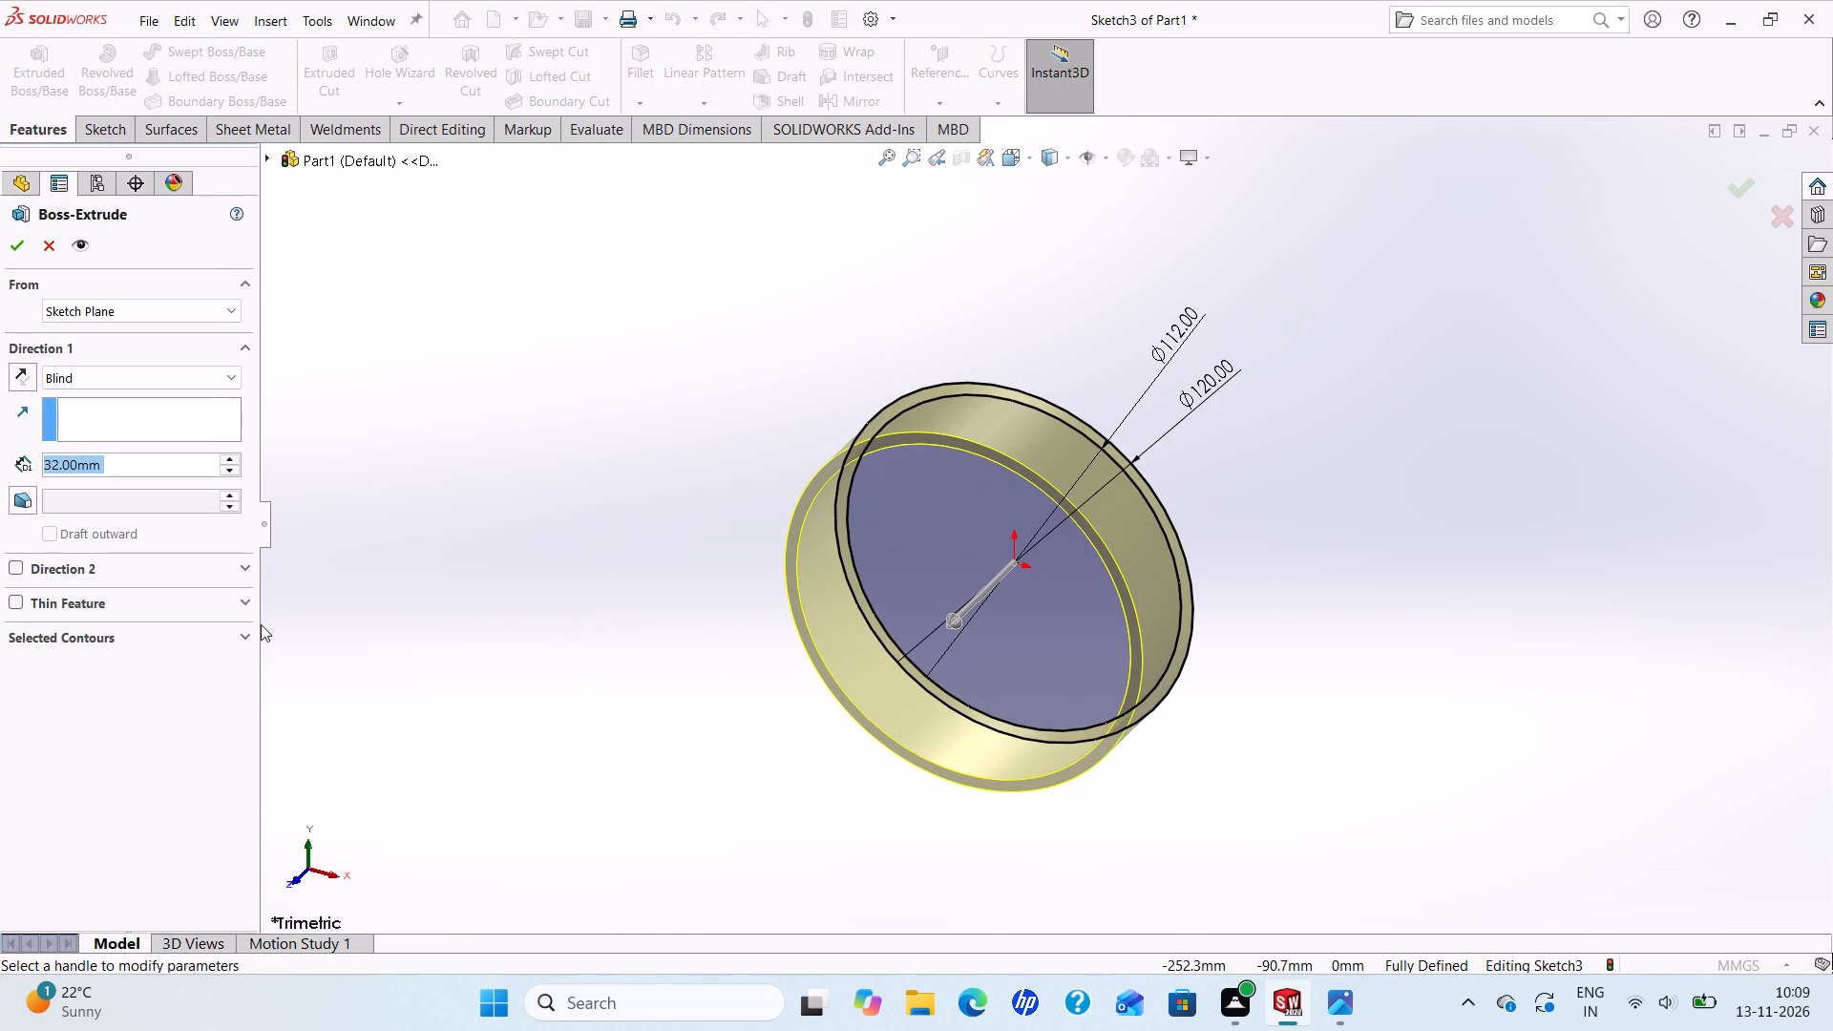
click(241, 637)
click(104, 663)
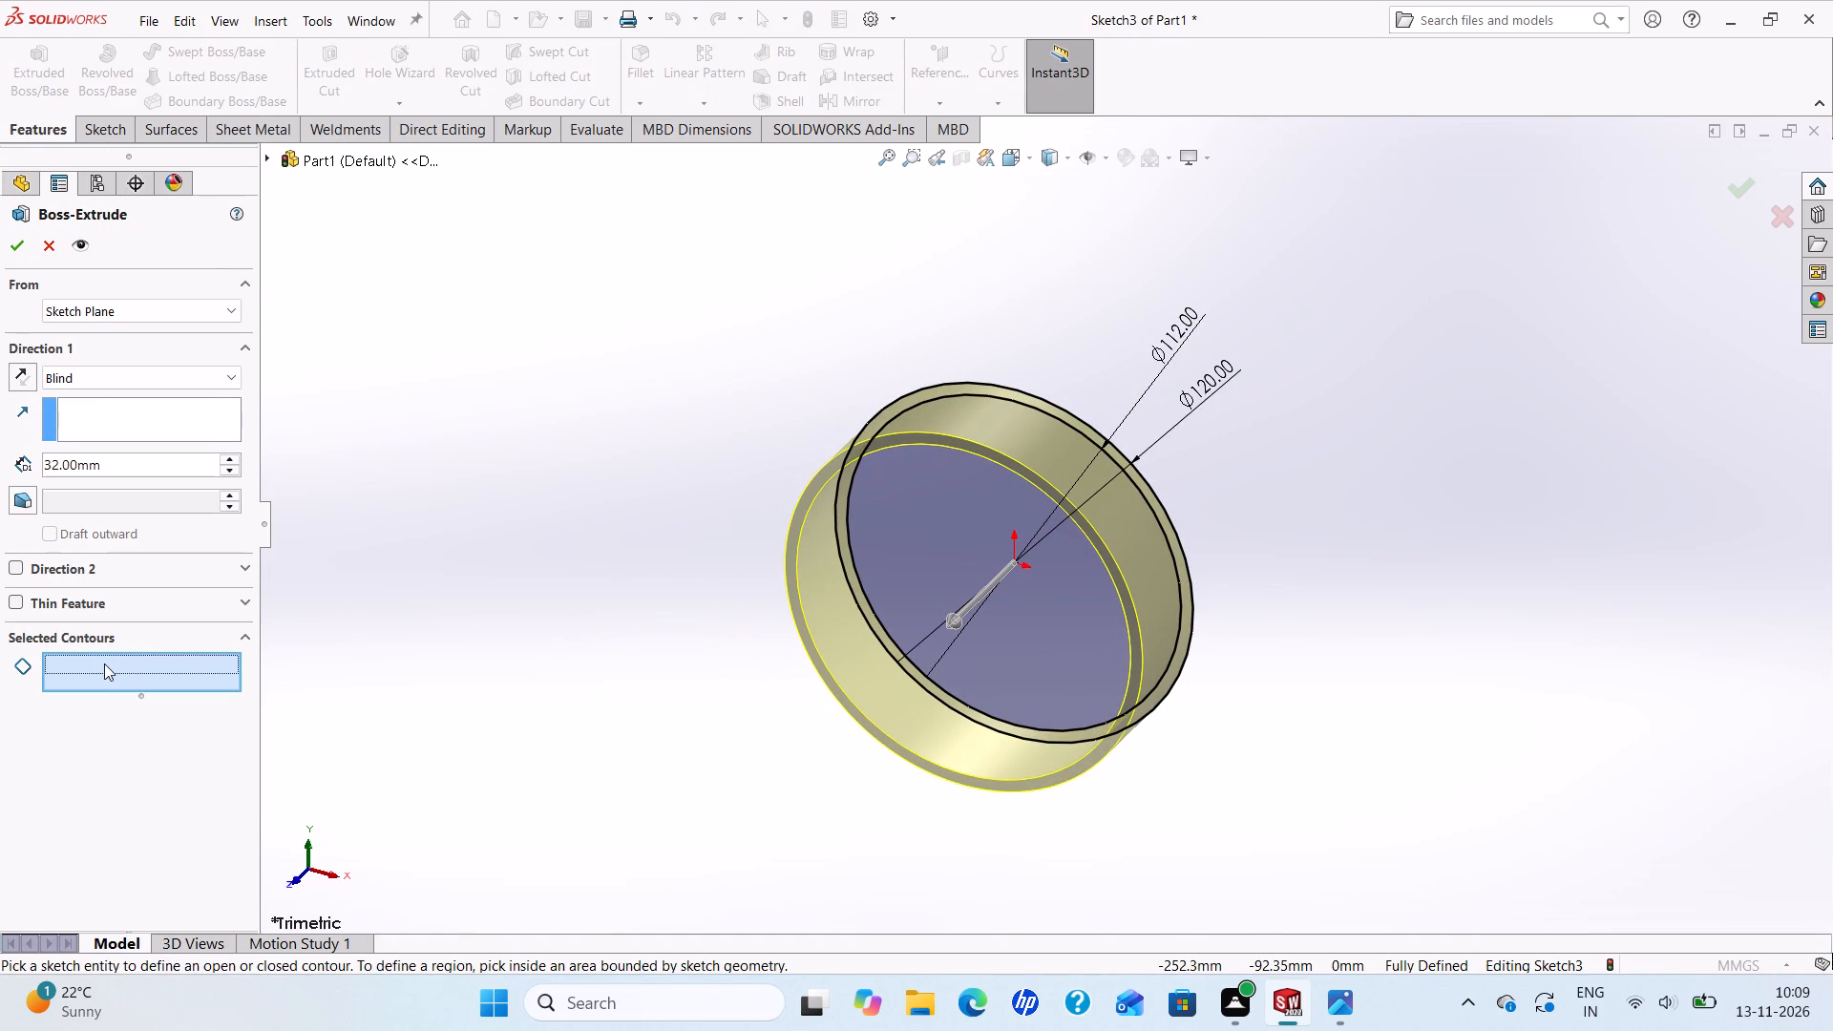
click(912, 423)
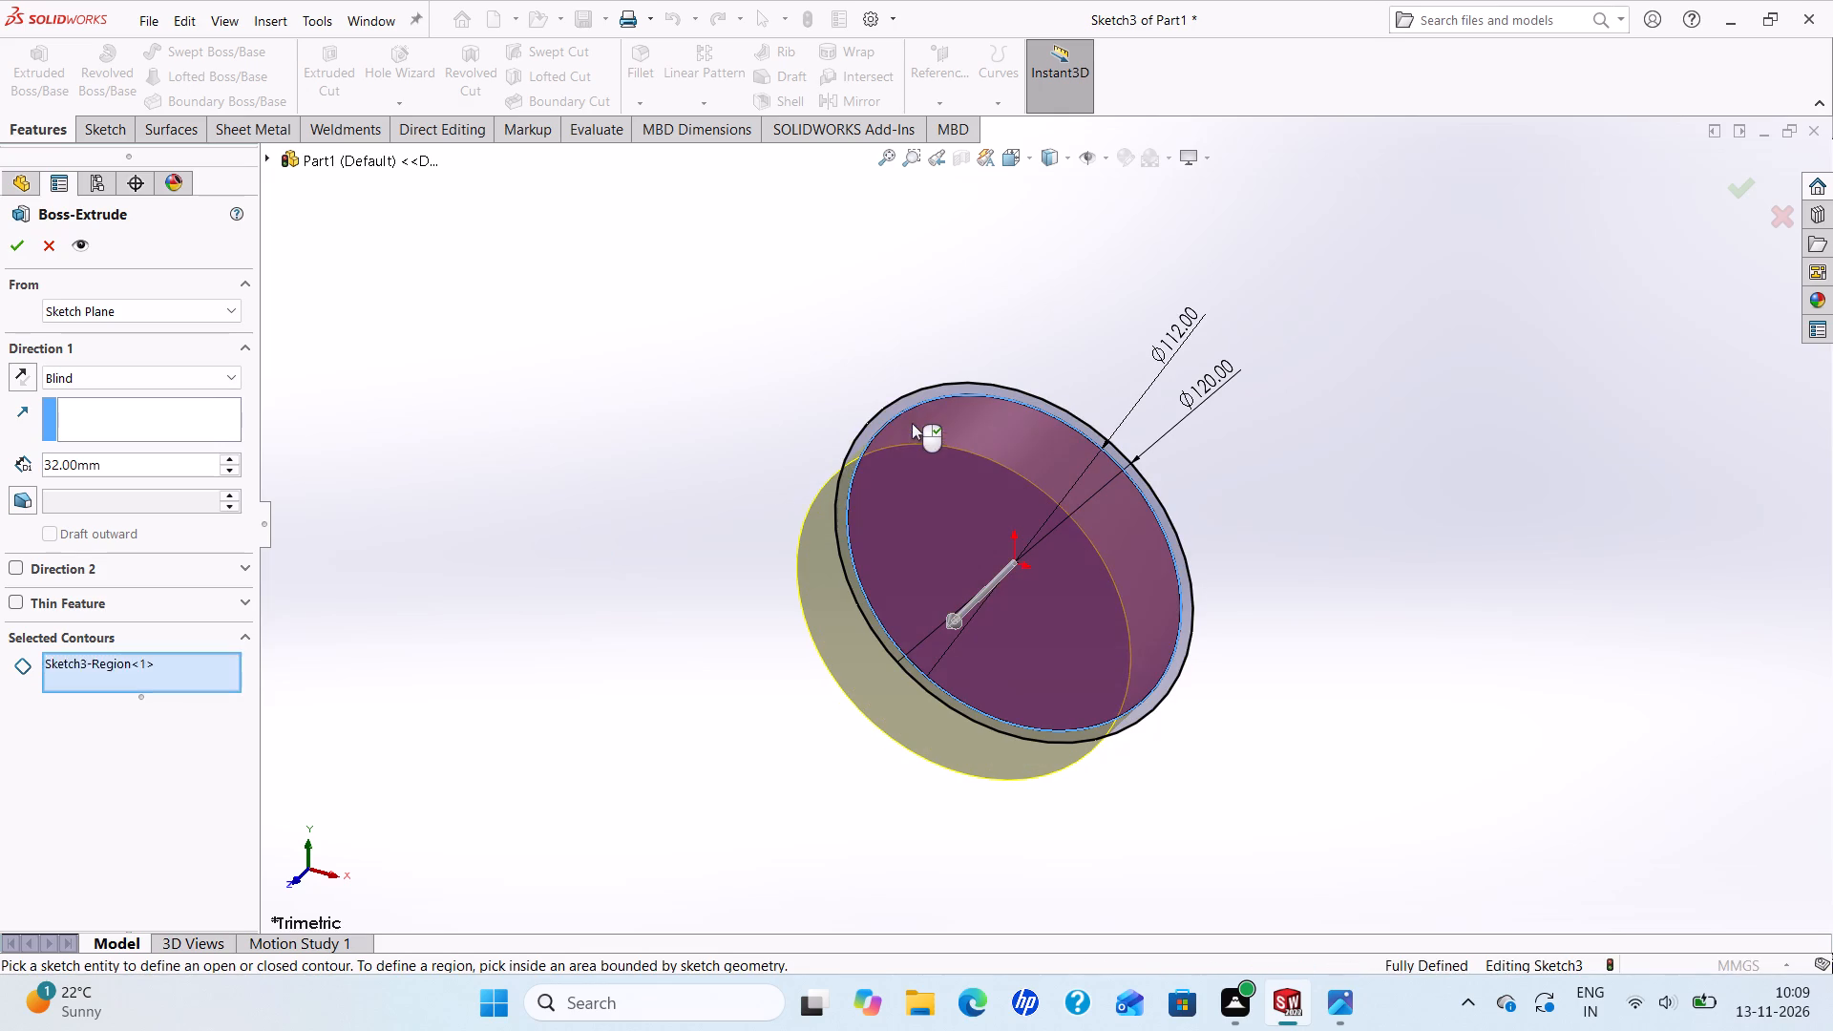
click(248, 379)
click(239, 380)
click(103, 476)
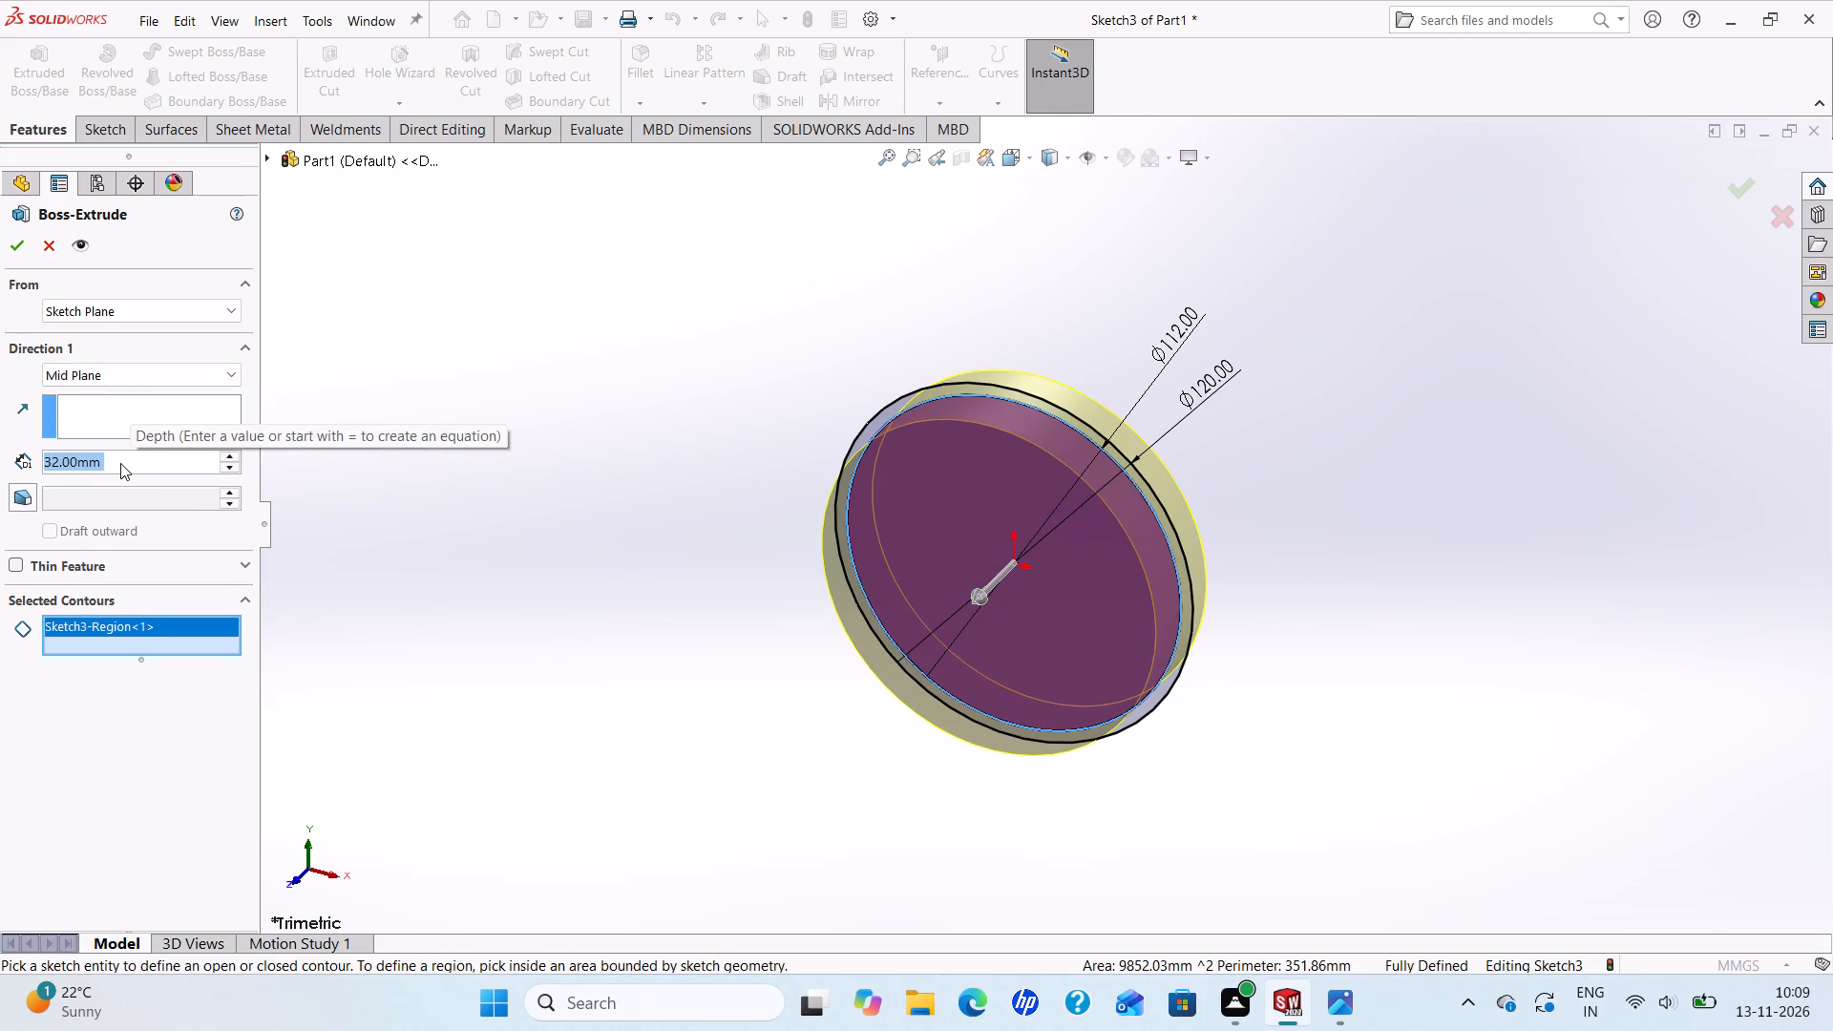
text(24)
key(Return)
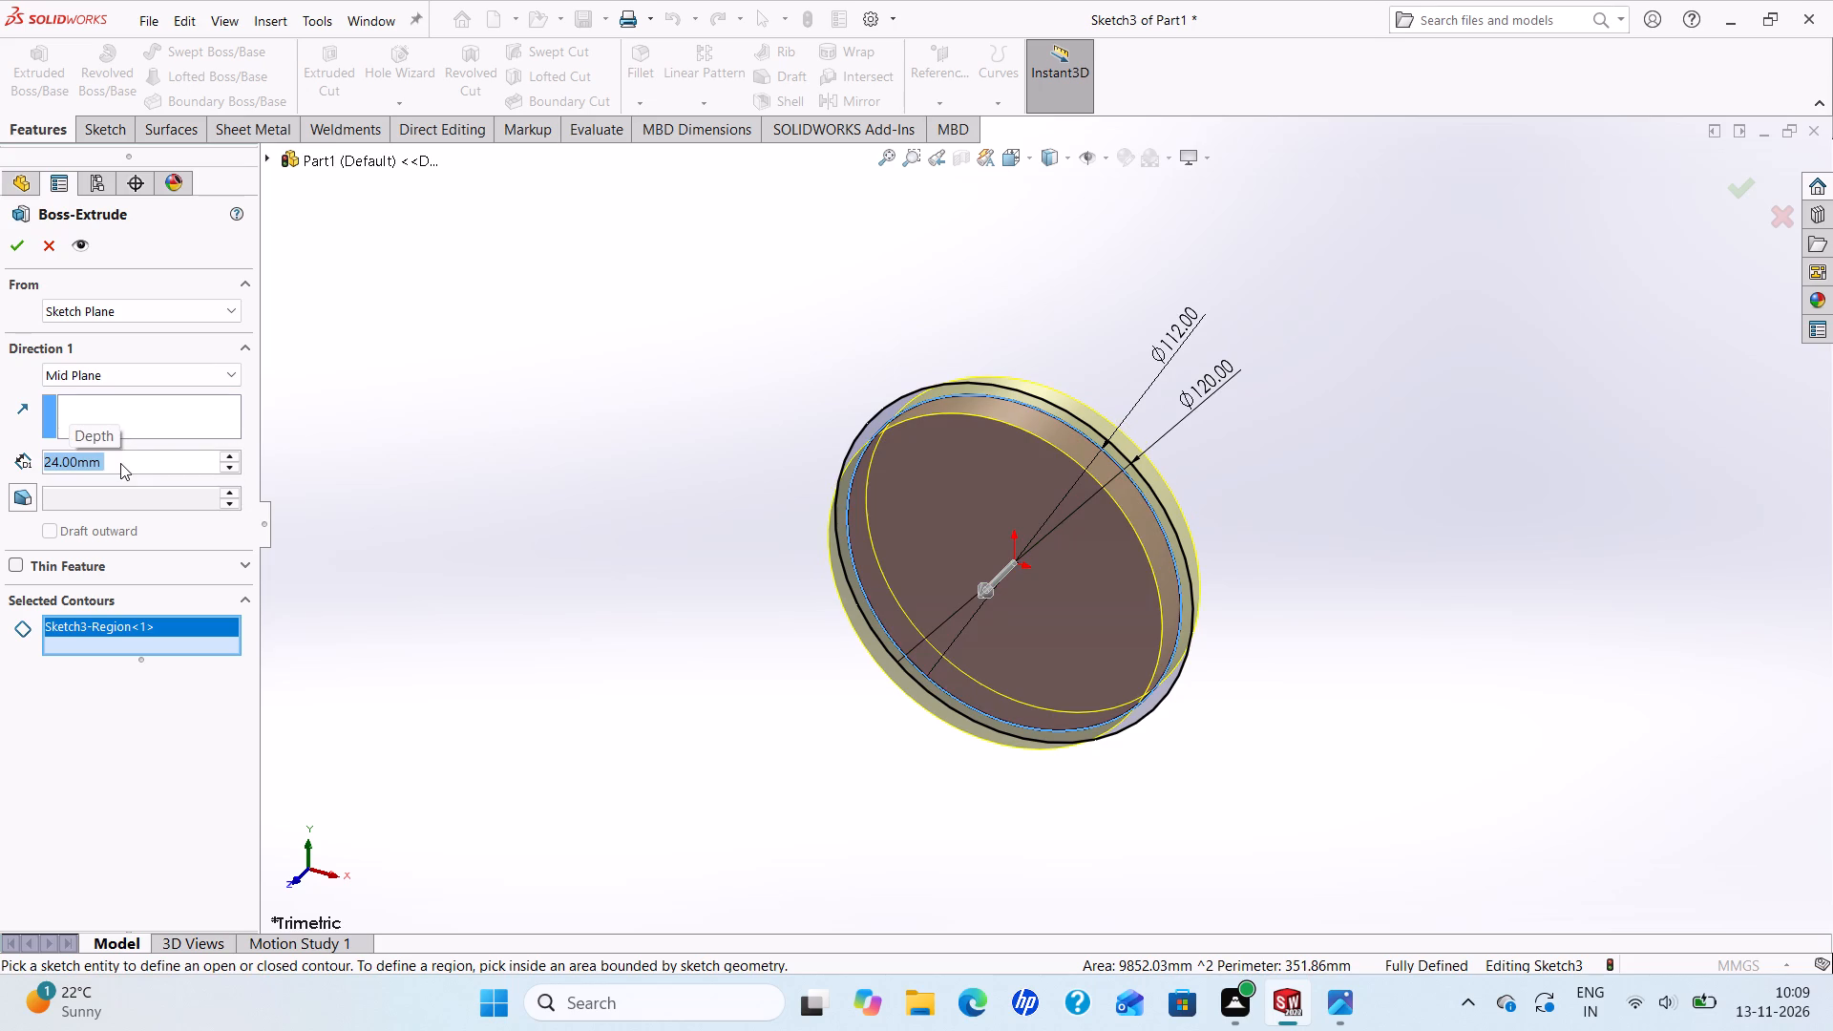
click(14, 250)
Reuse Sketch3 to extrude only the ring between the 112 mm and 120 mm circles, Mid Plane 24 mm, merged with the disc.
middle_drag(689, 593, 782, 593)
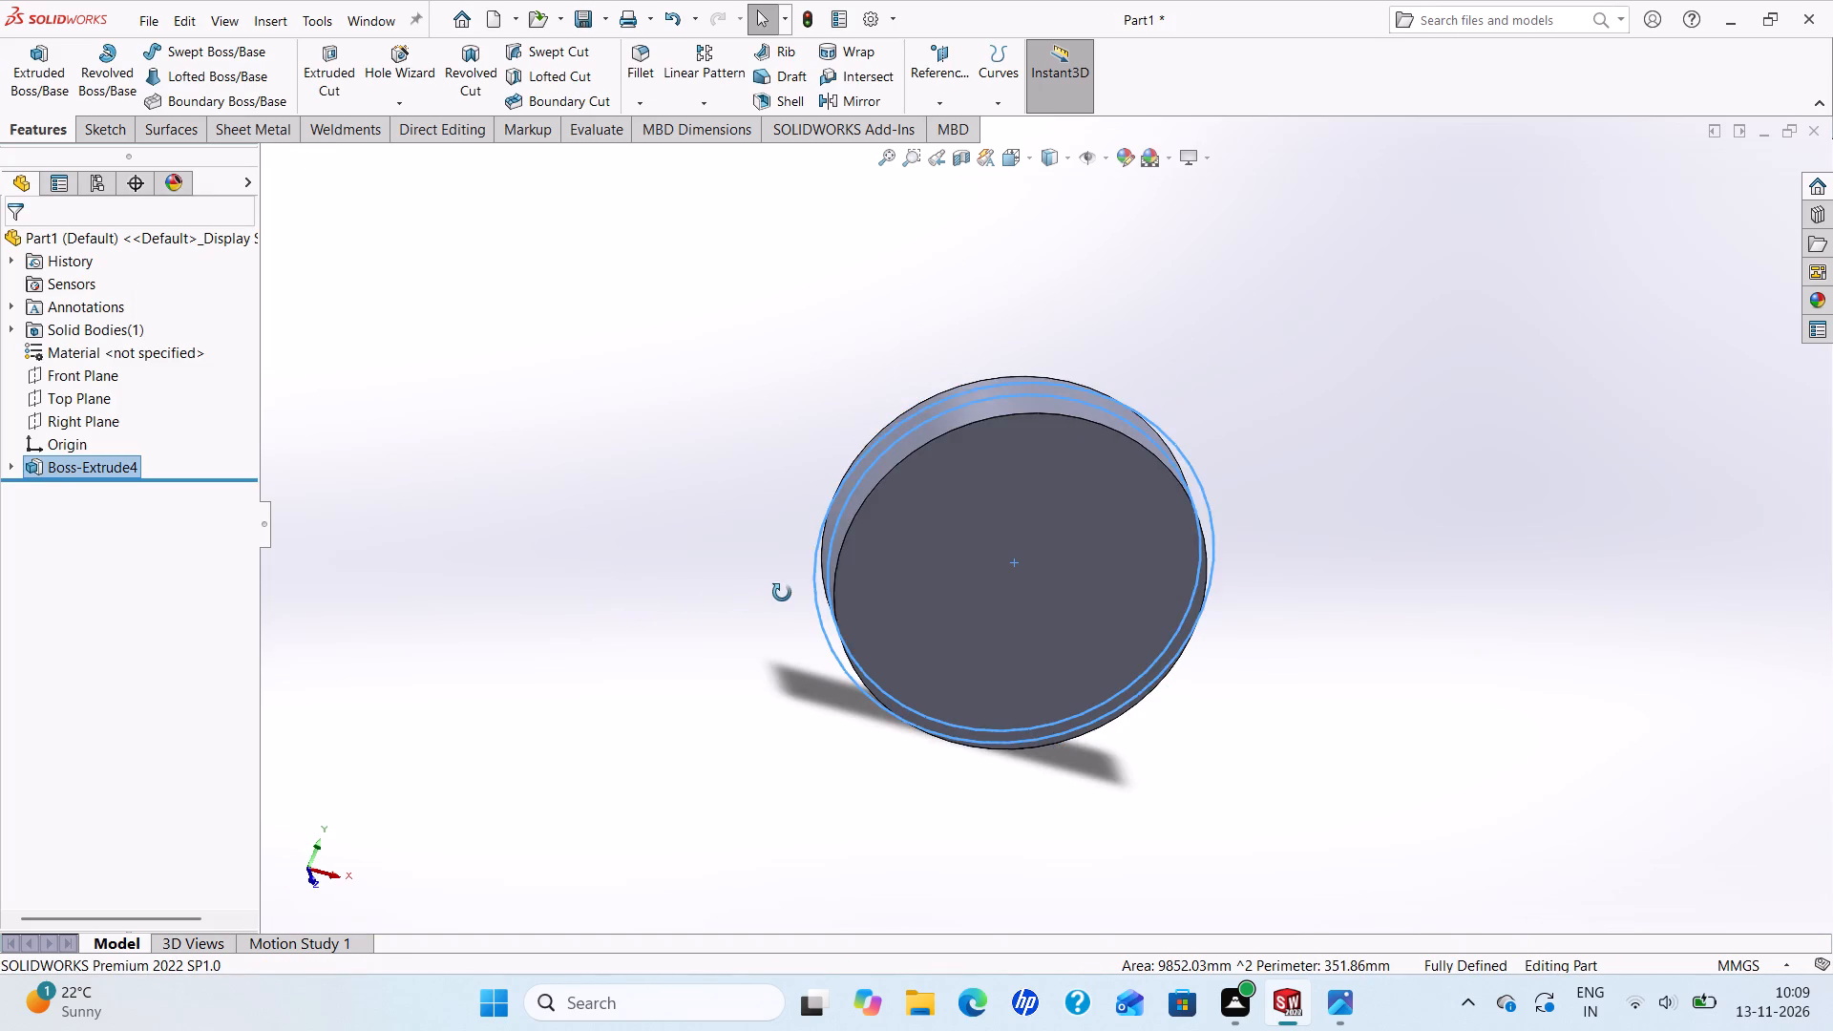
middle_drag(782, 593, 760, 537)
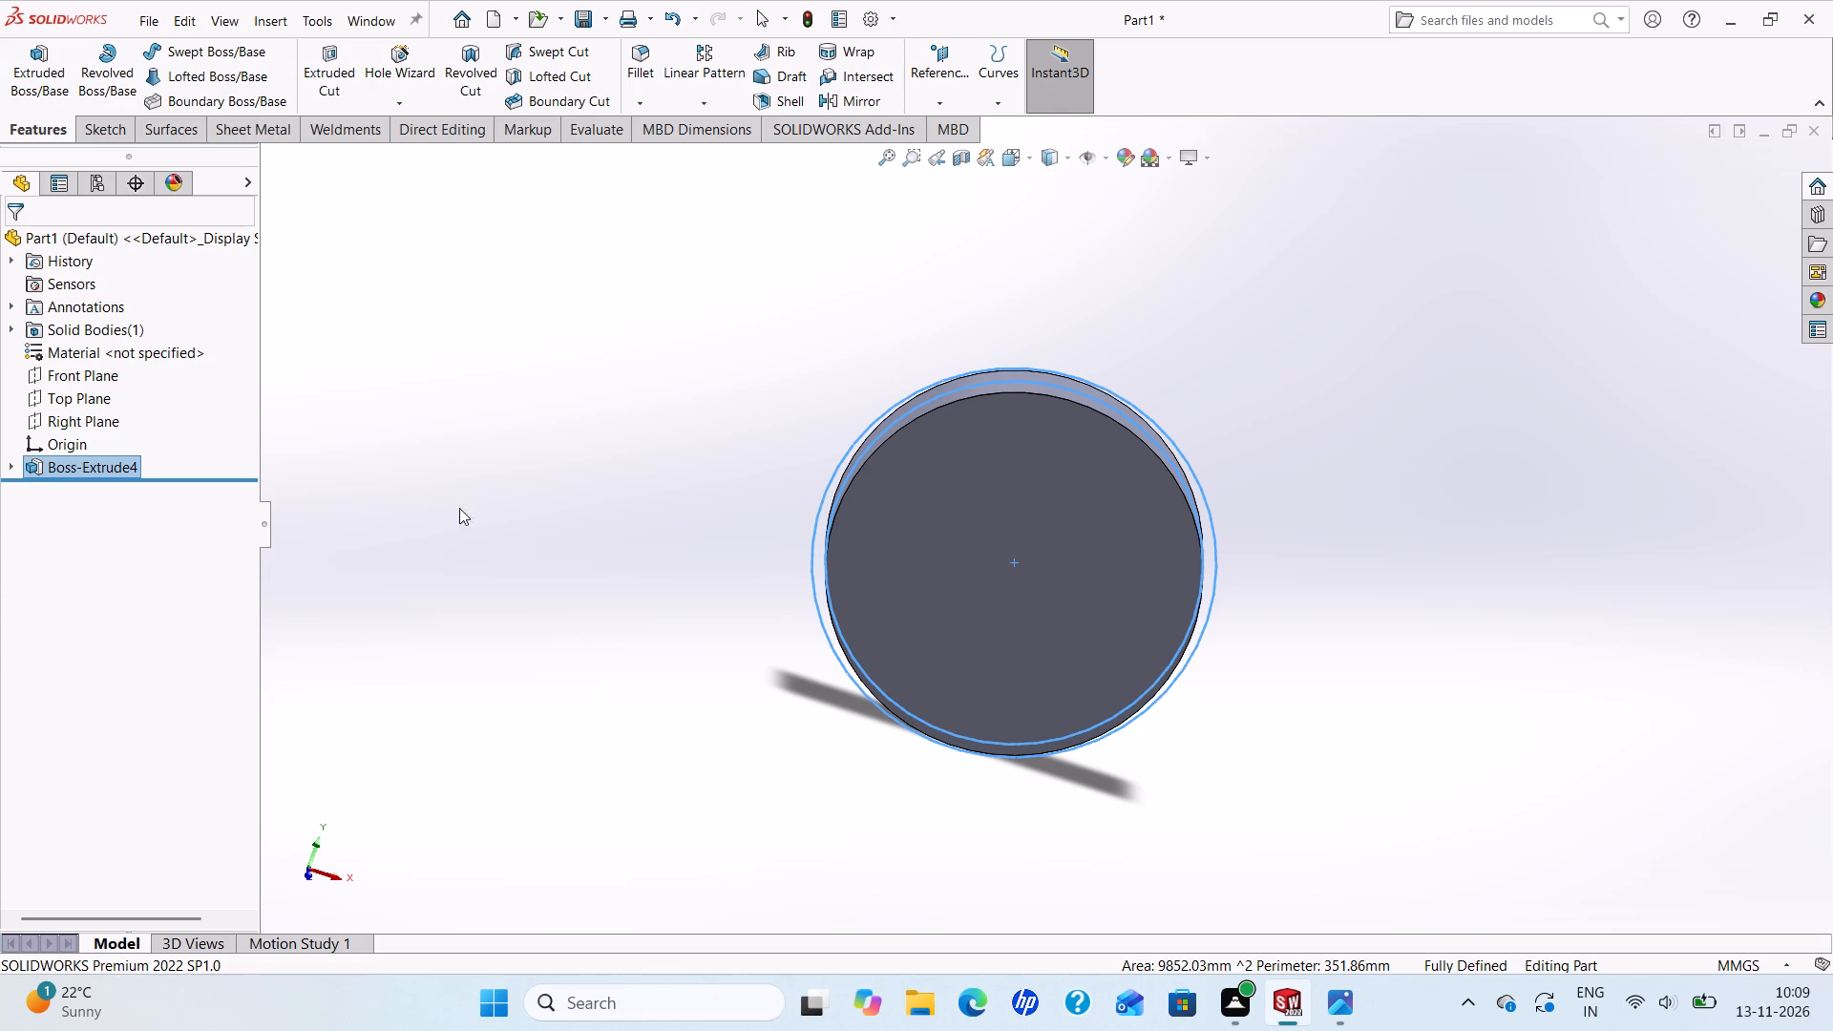
click(11, 470)
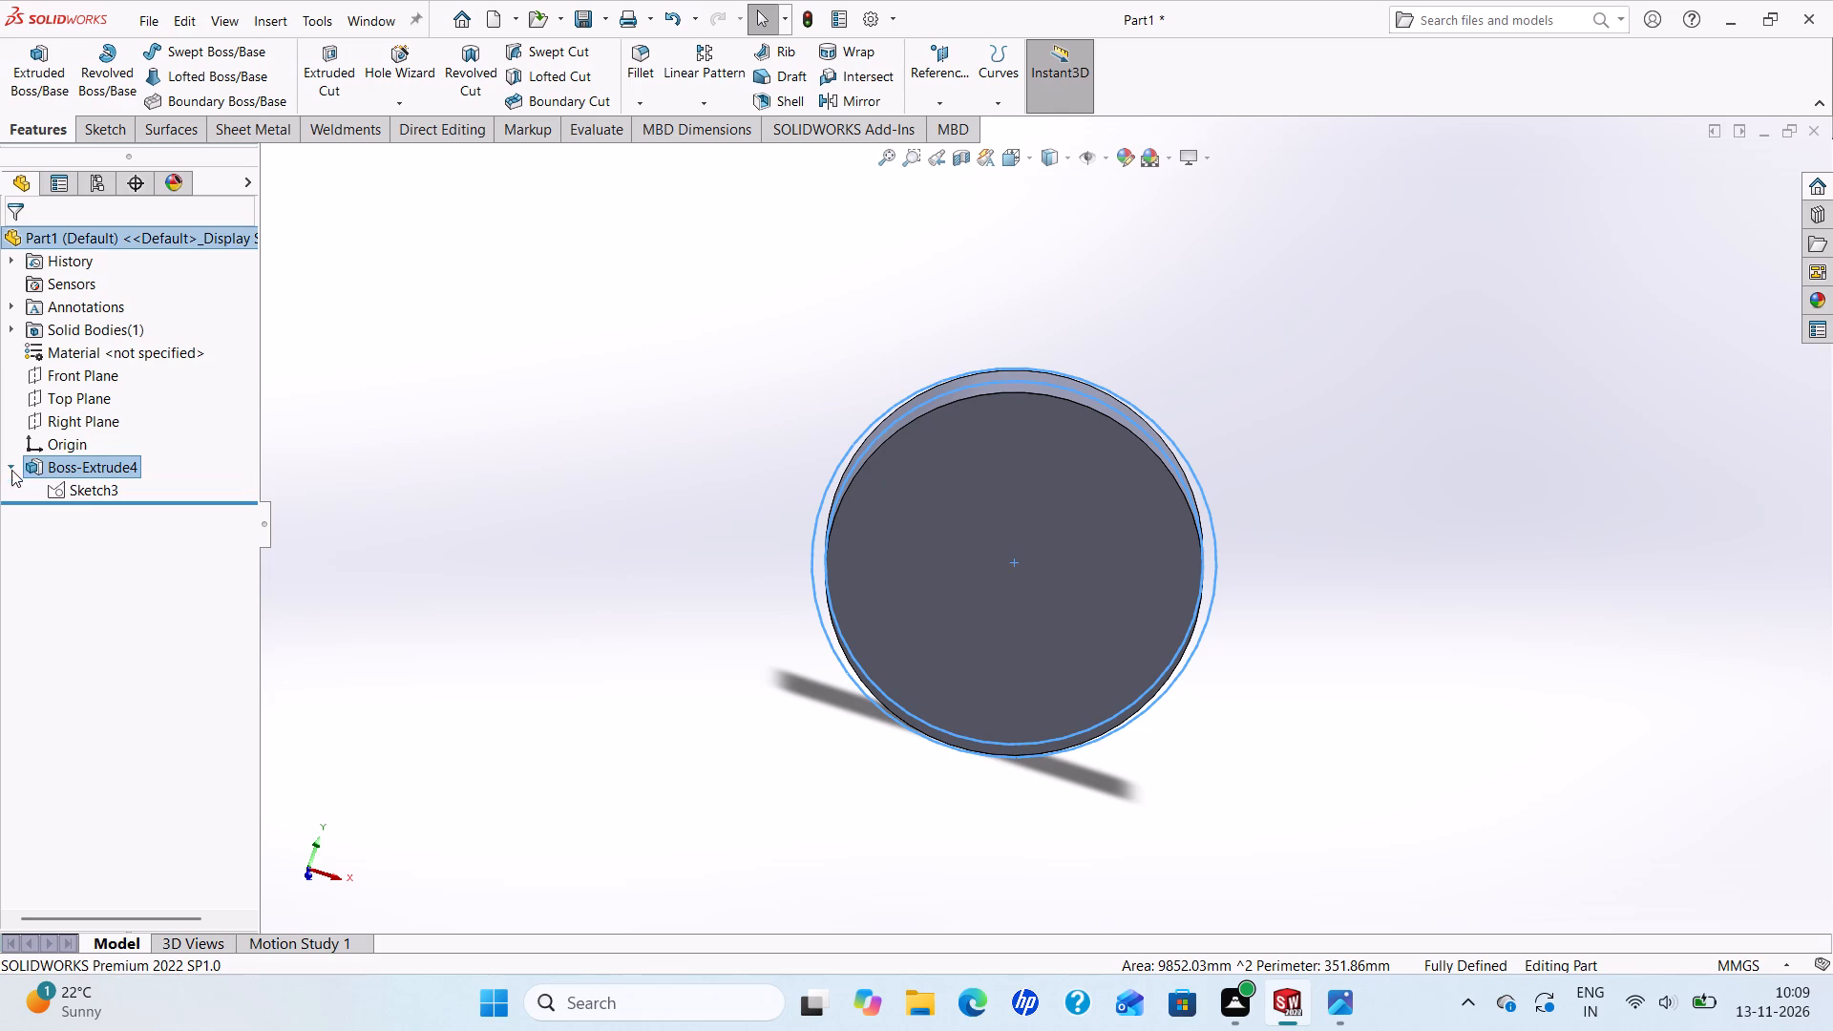
click(82, 494)
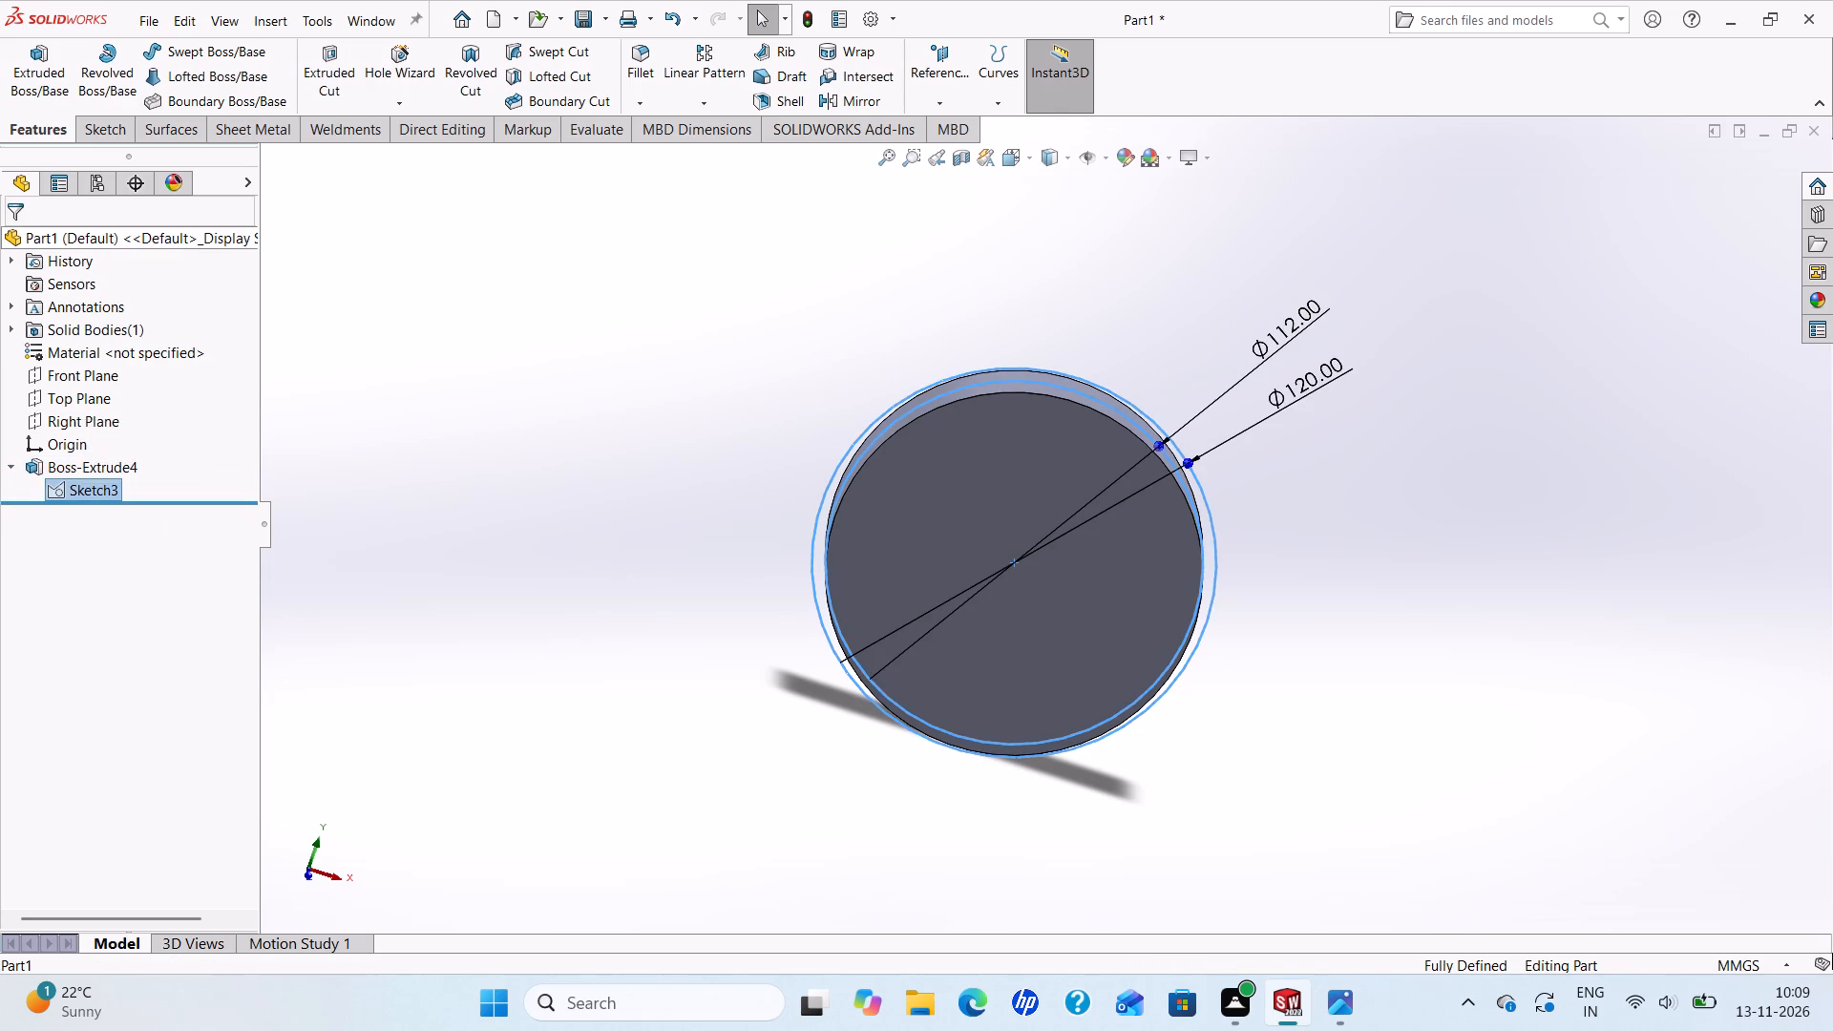
click(30, 78)
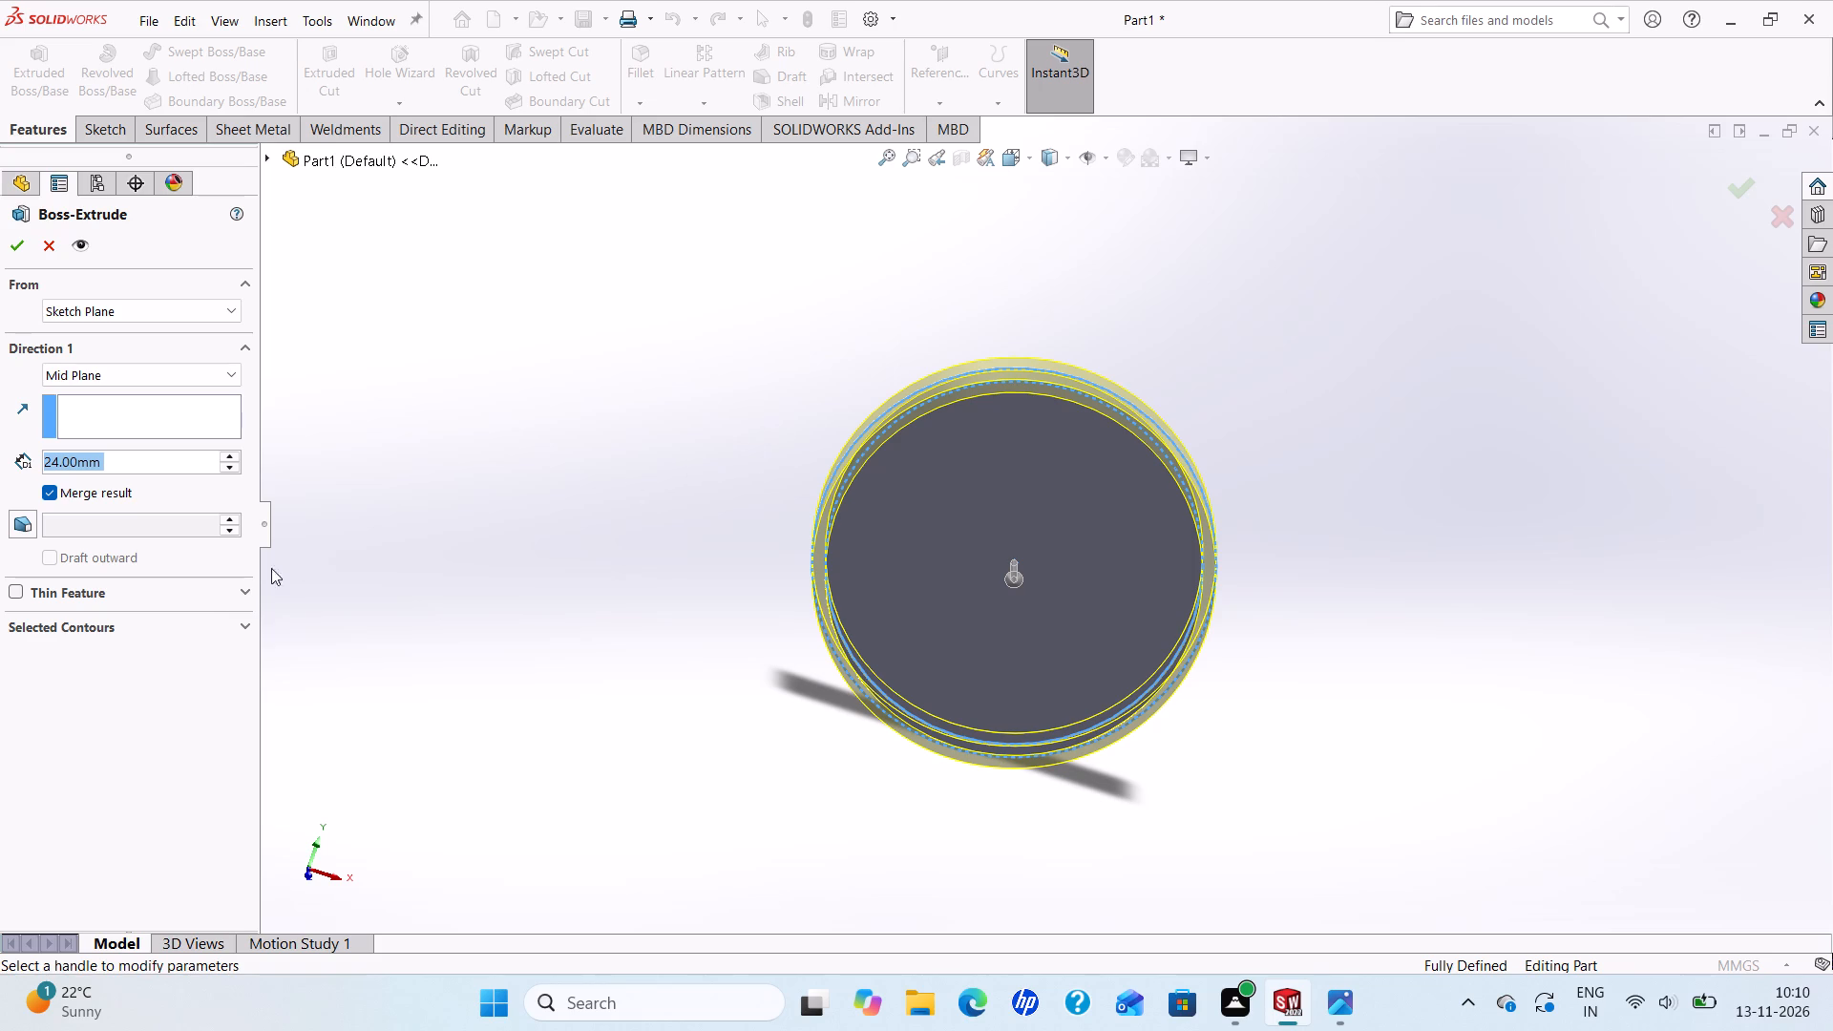
click(245, 624)
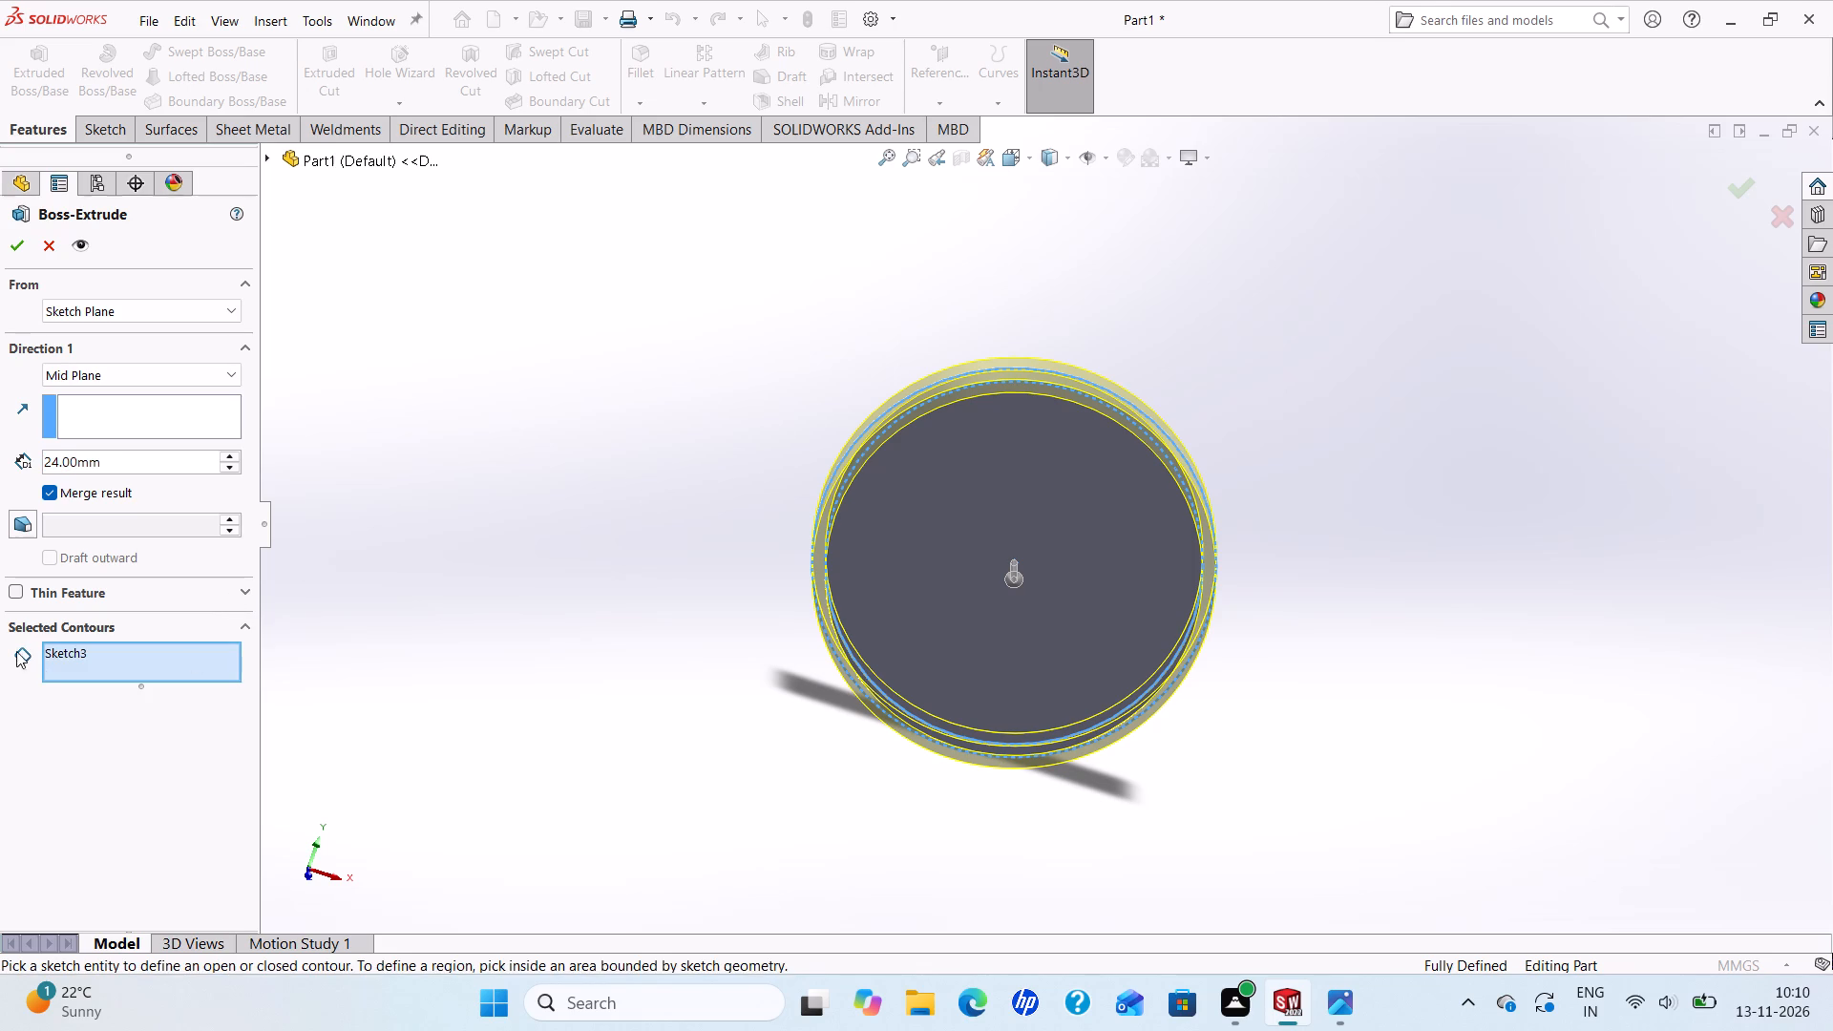
right_click(59, 651)
click(79, 685)
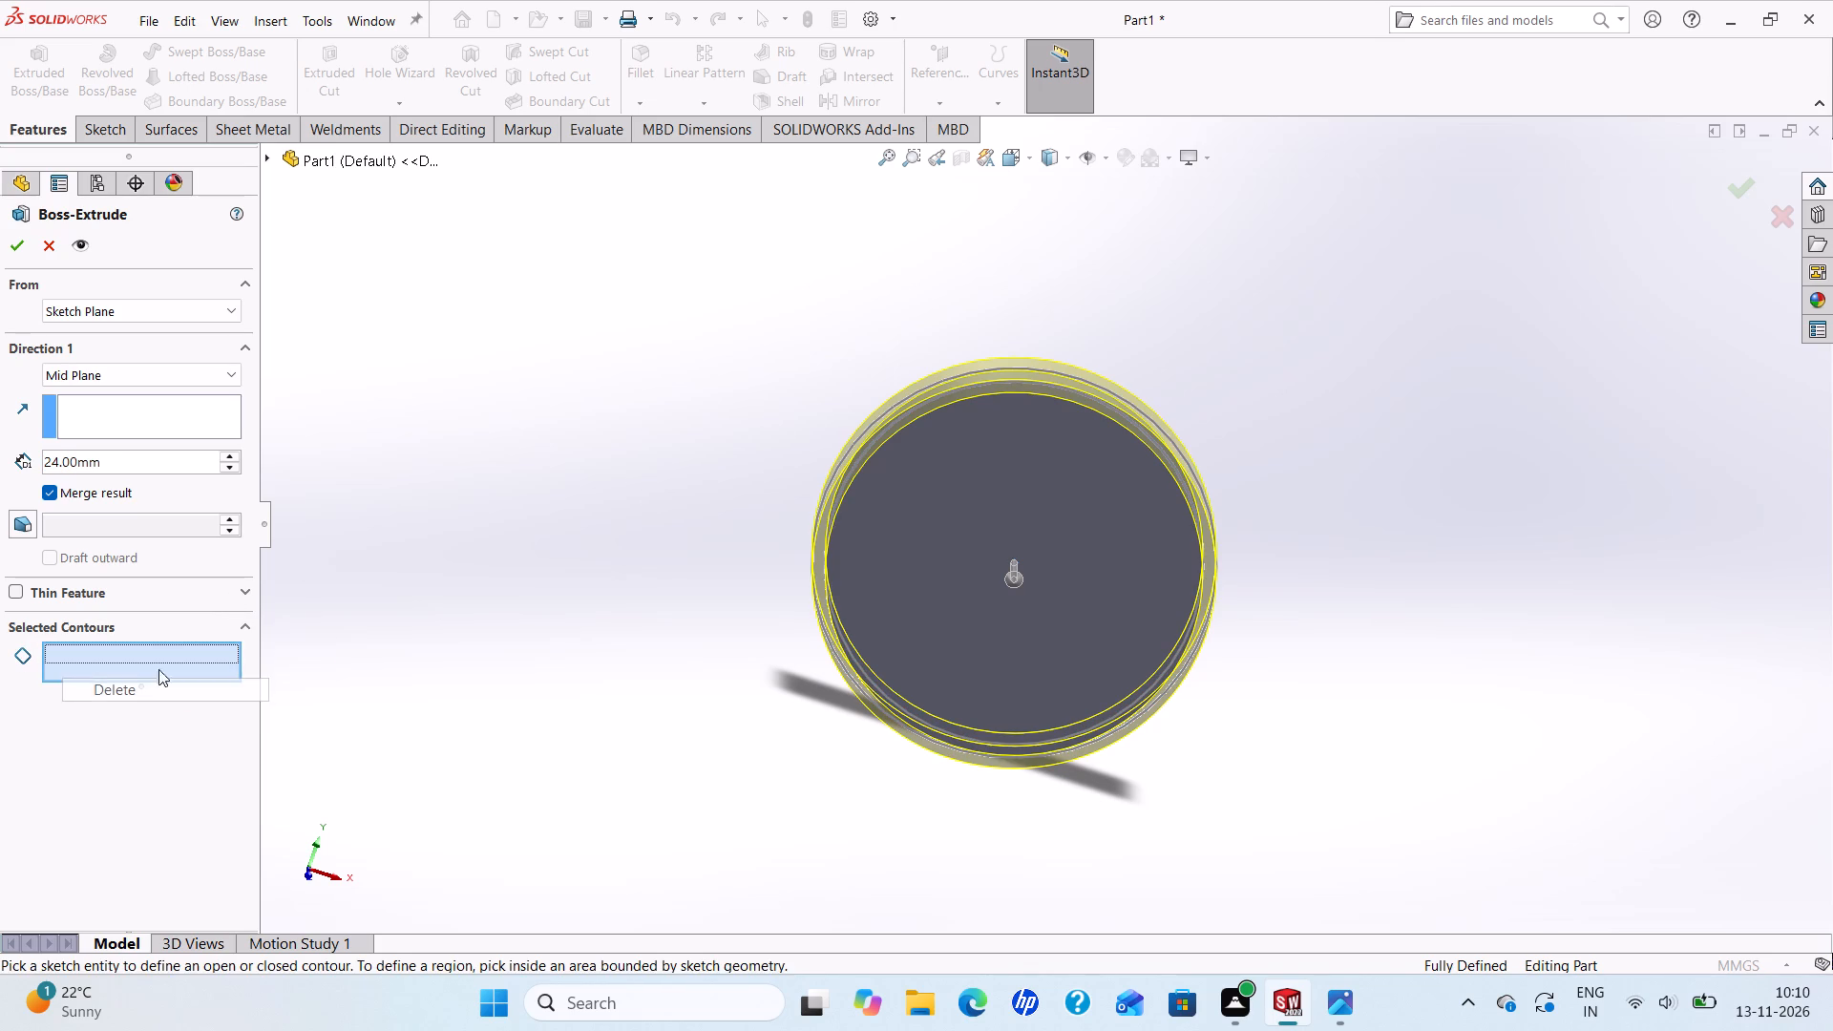
middle_drag(687, 508, 629, 587)
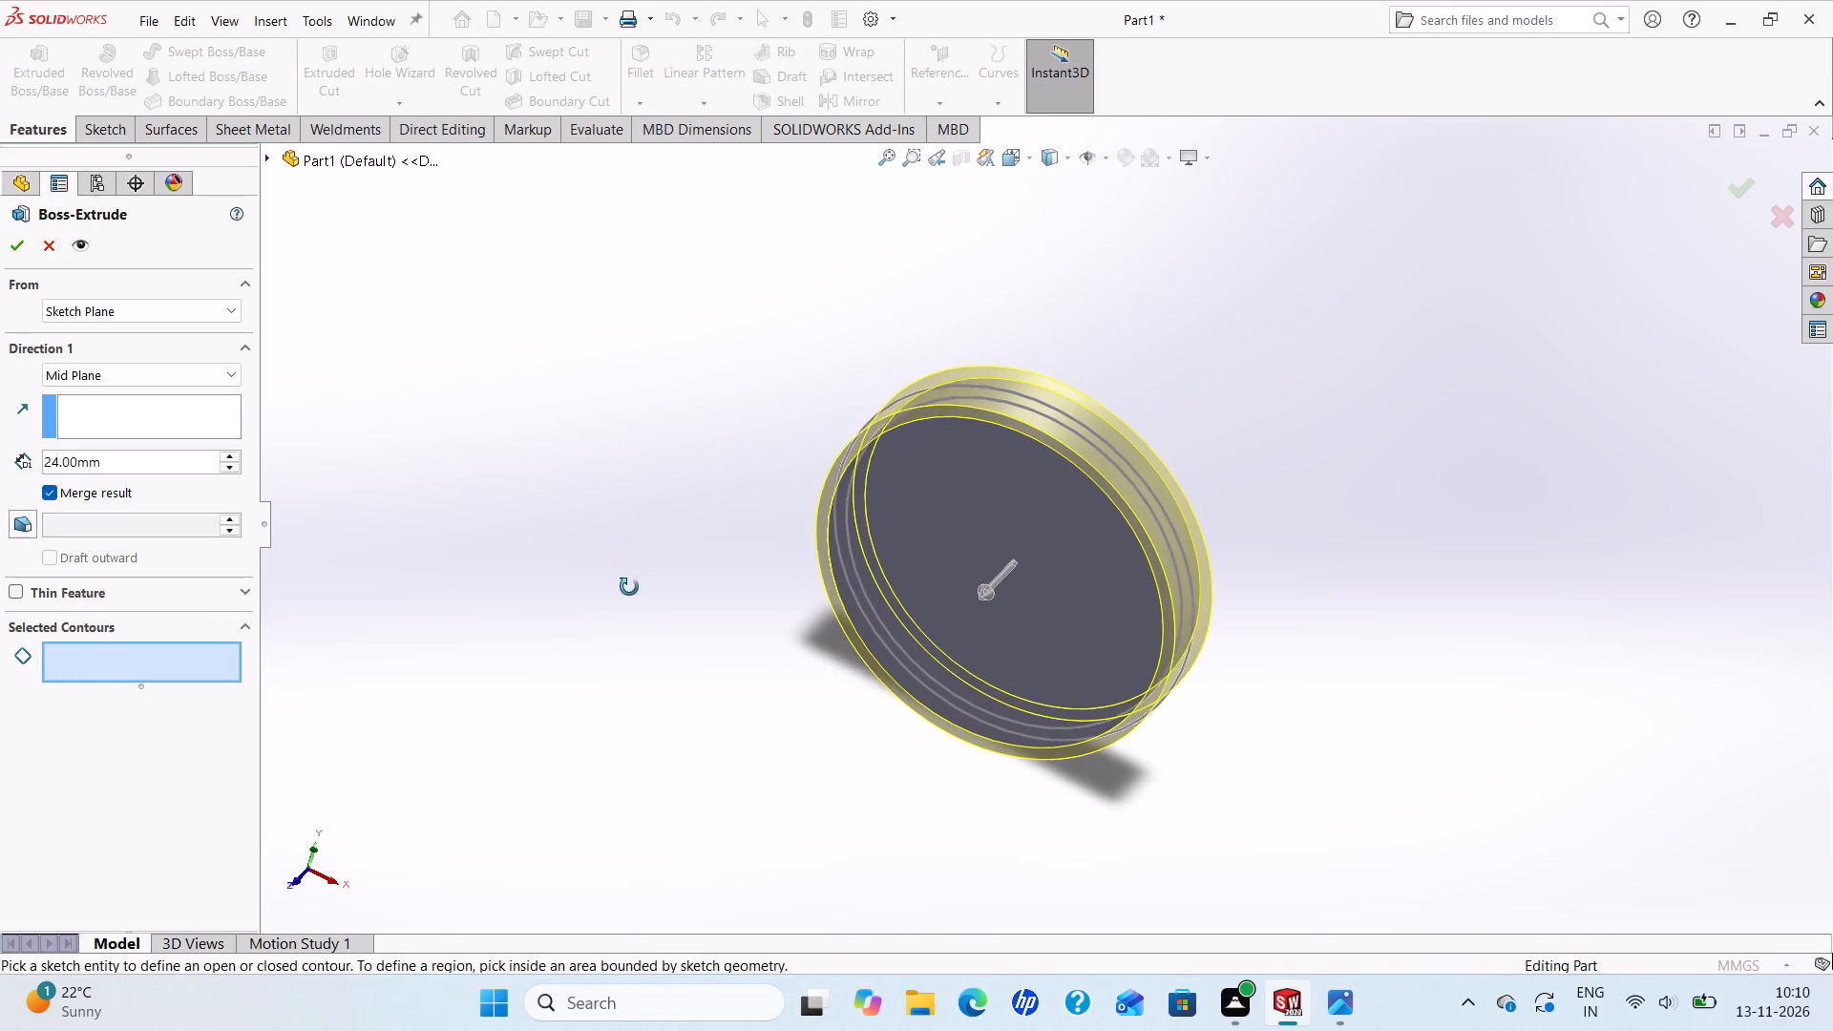
middle_drag(629, 587, 636, 589)
scroll(717, 542, down, 1)
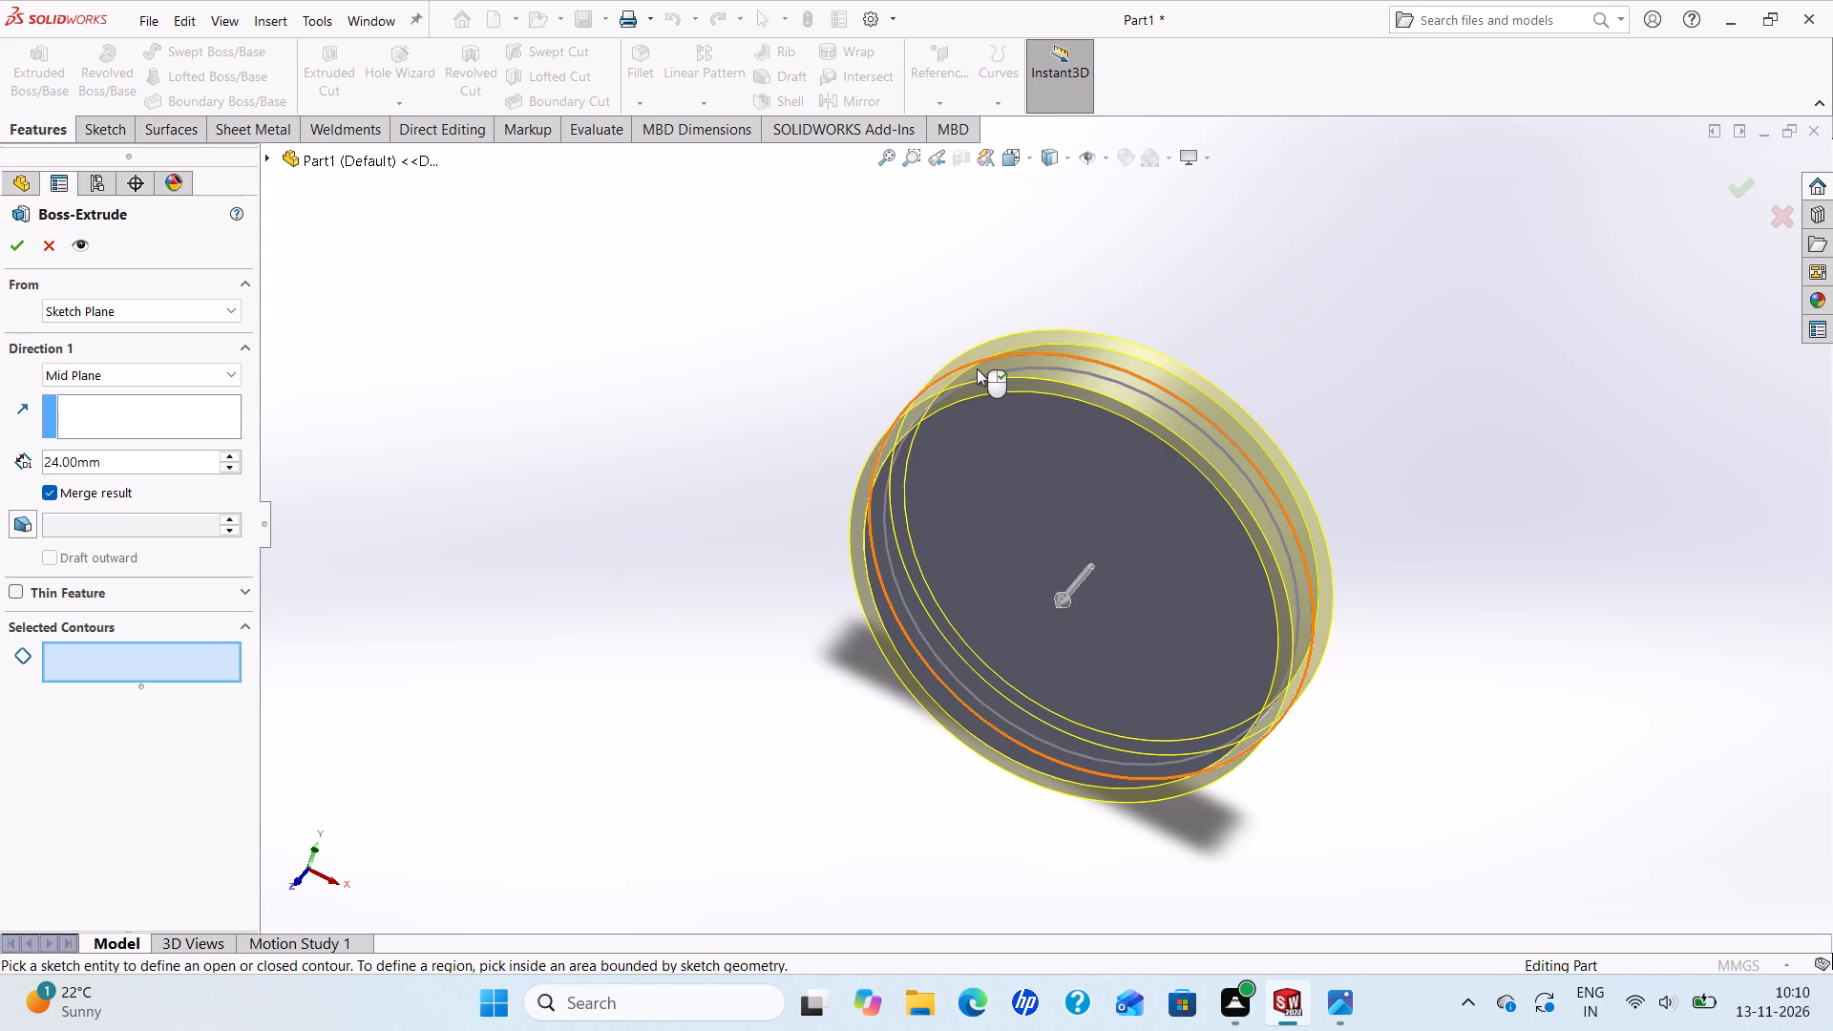
click(977, 368)
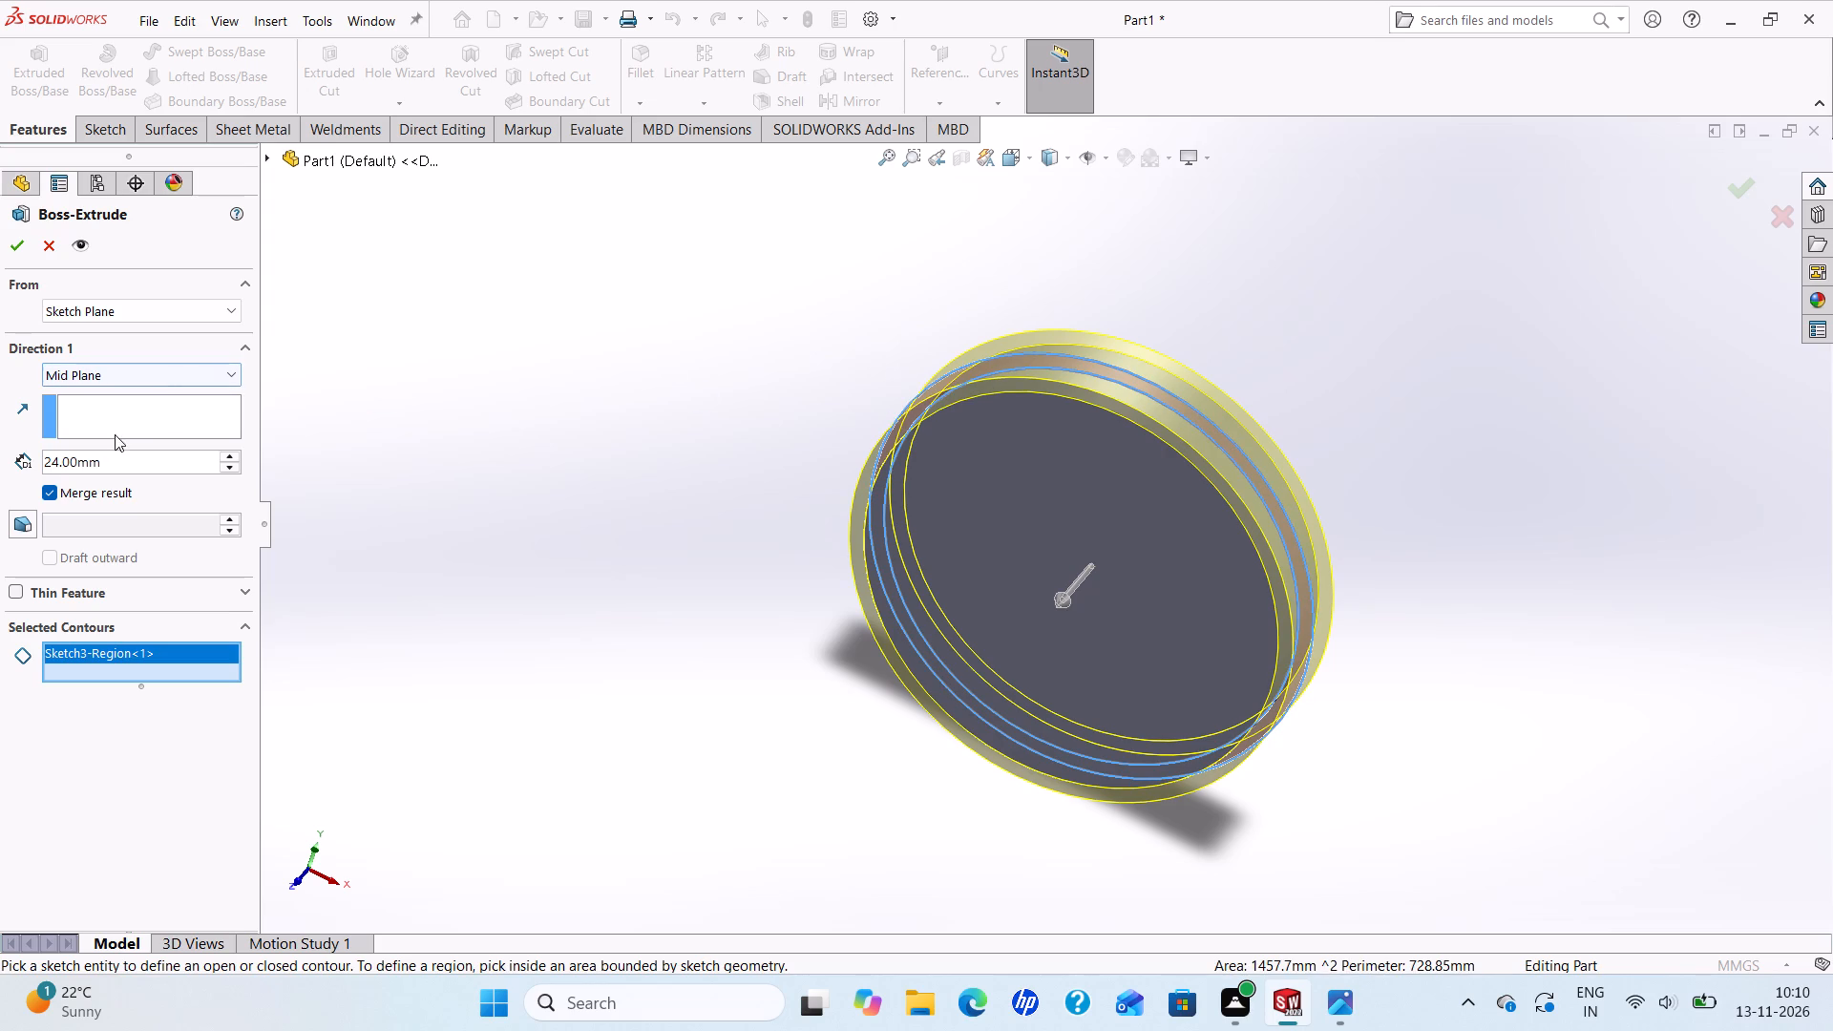
click(10, 250)
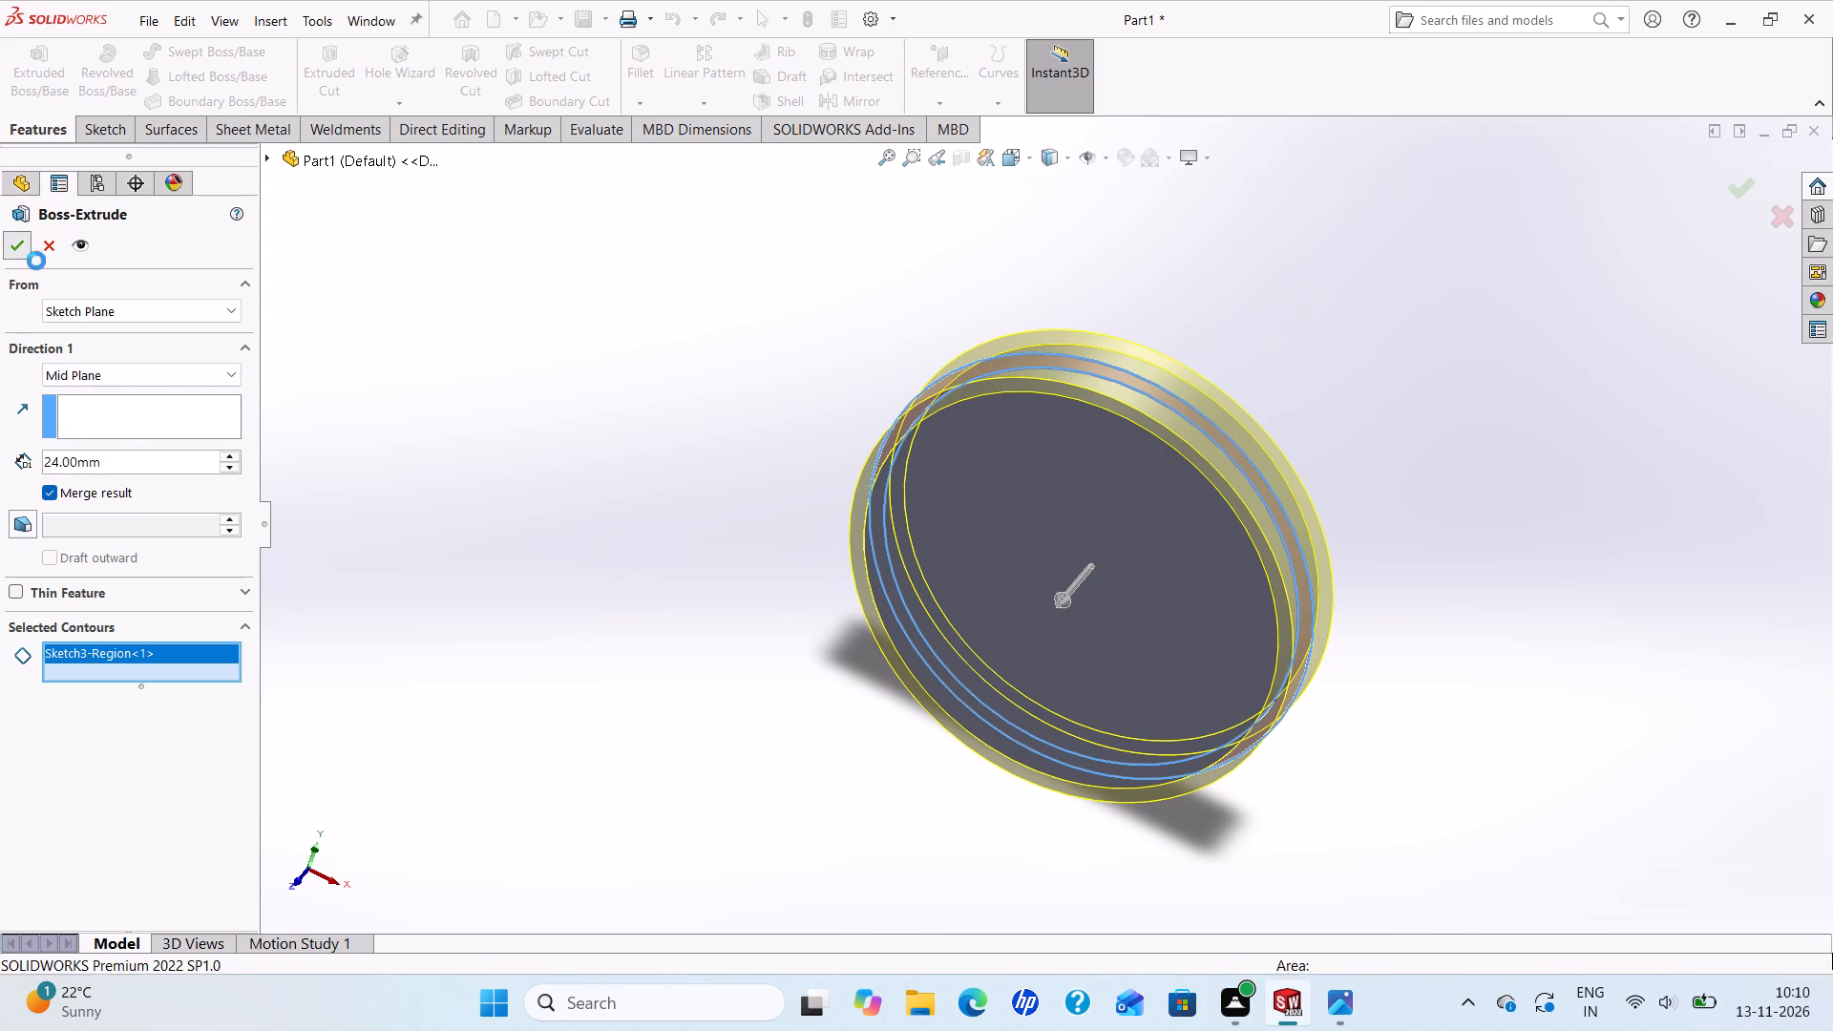
Edit the ring extrusion Boss-Extrude5 and set its Mid Plane depth to 20 mm.
middle_drag(583, 524, 763, 665)
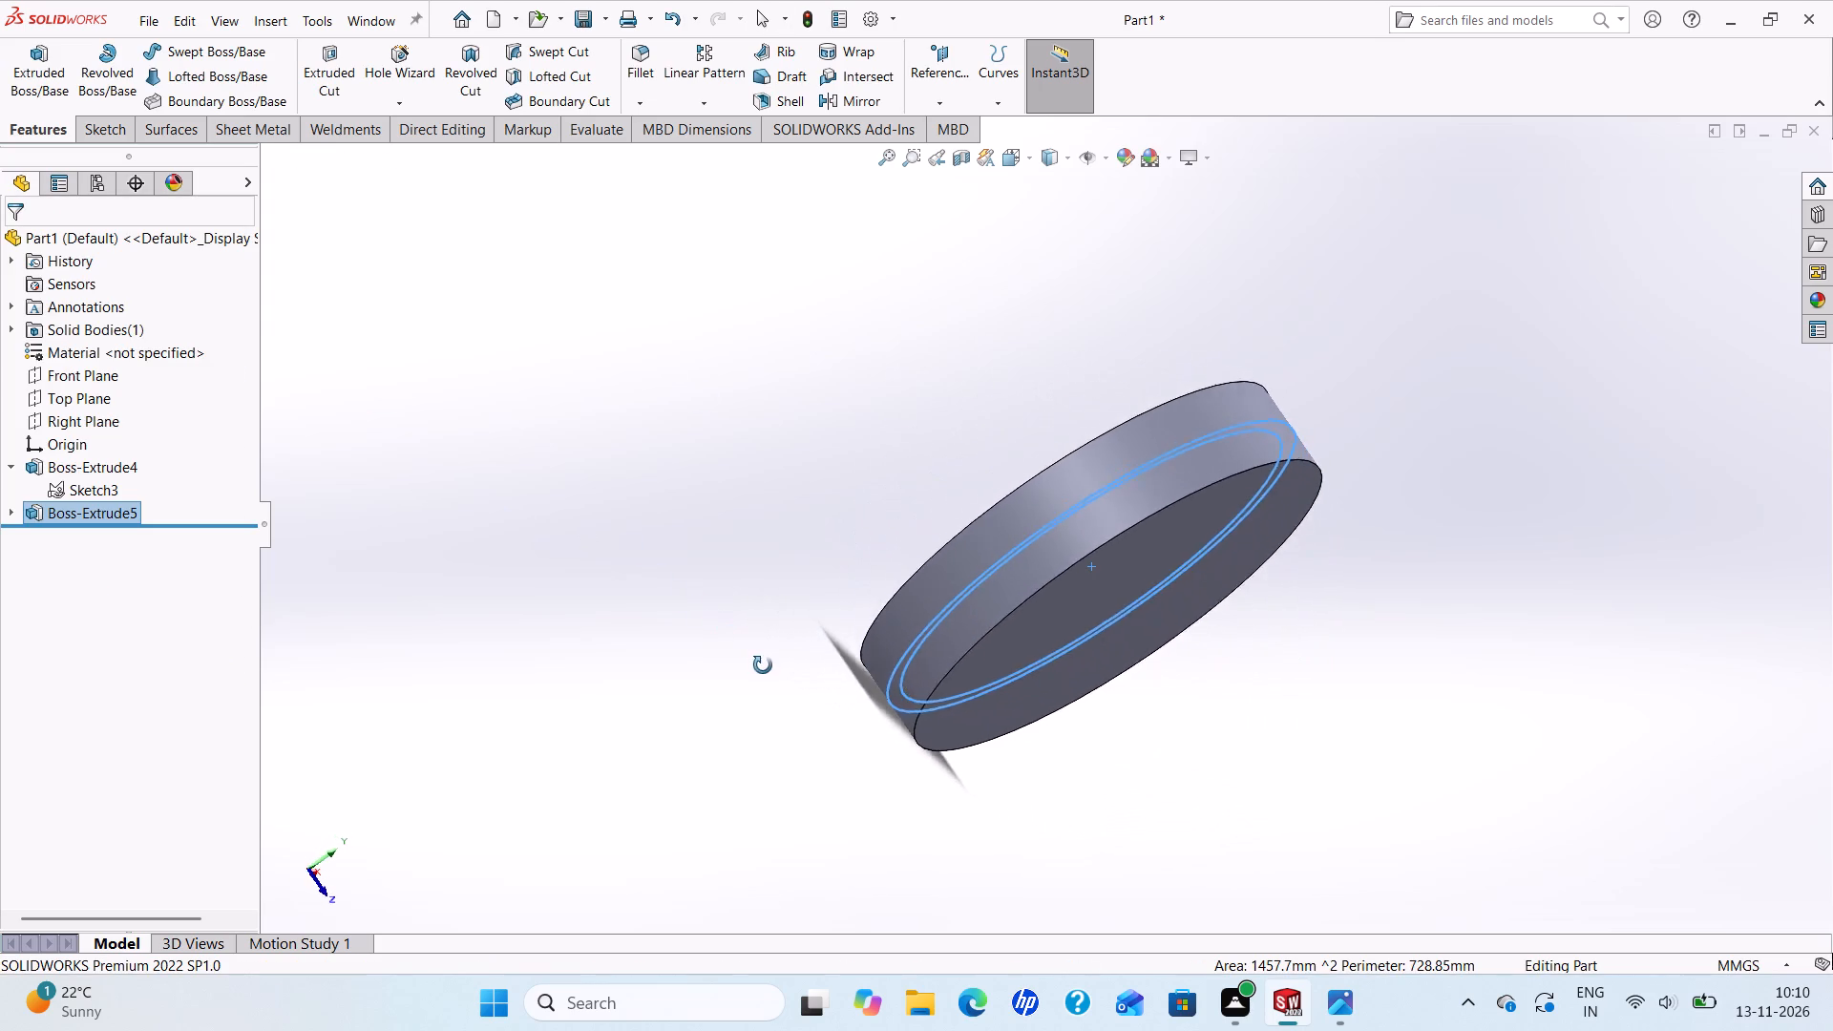
middle_drag(763, 665, 577, 589)
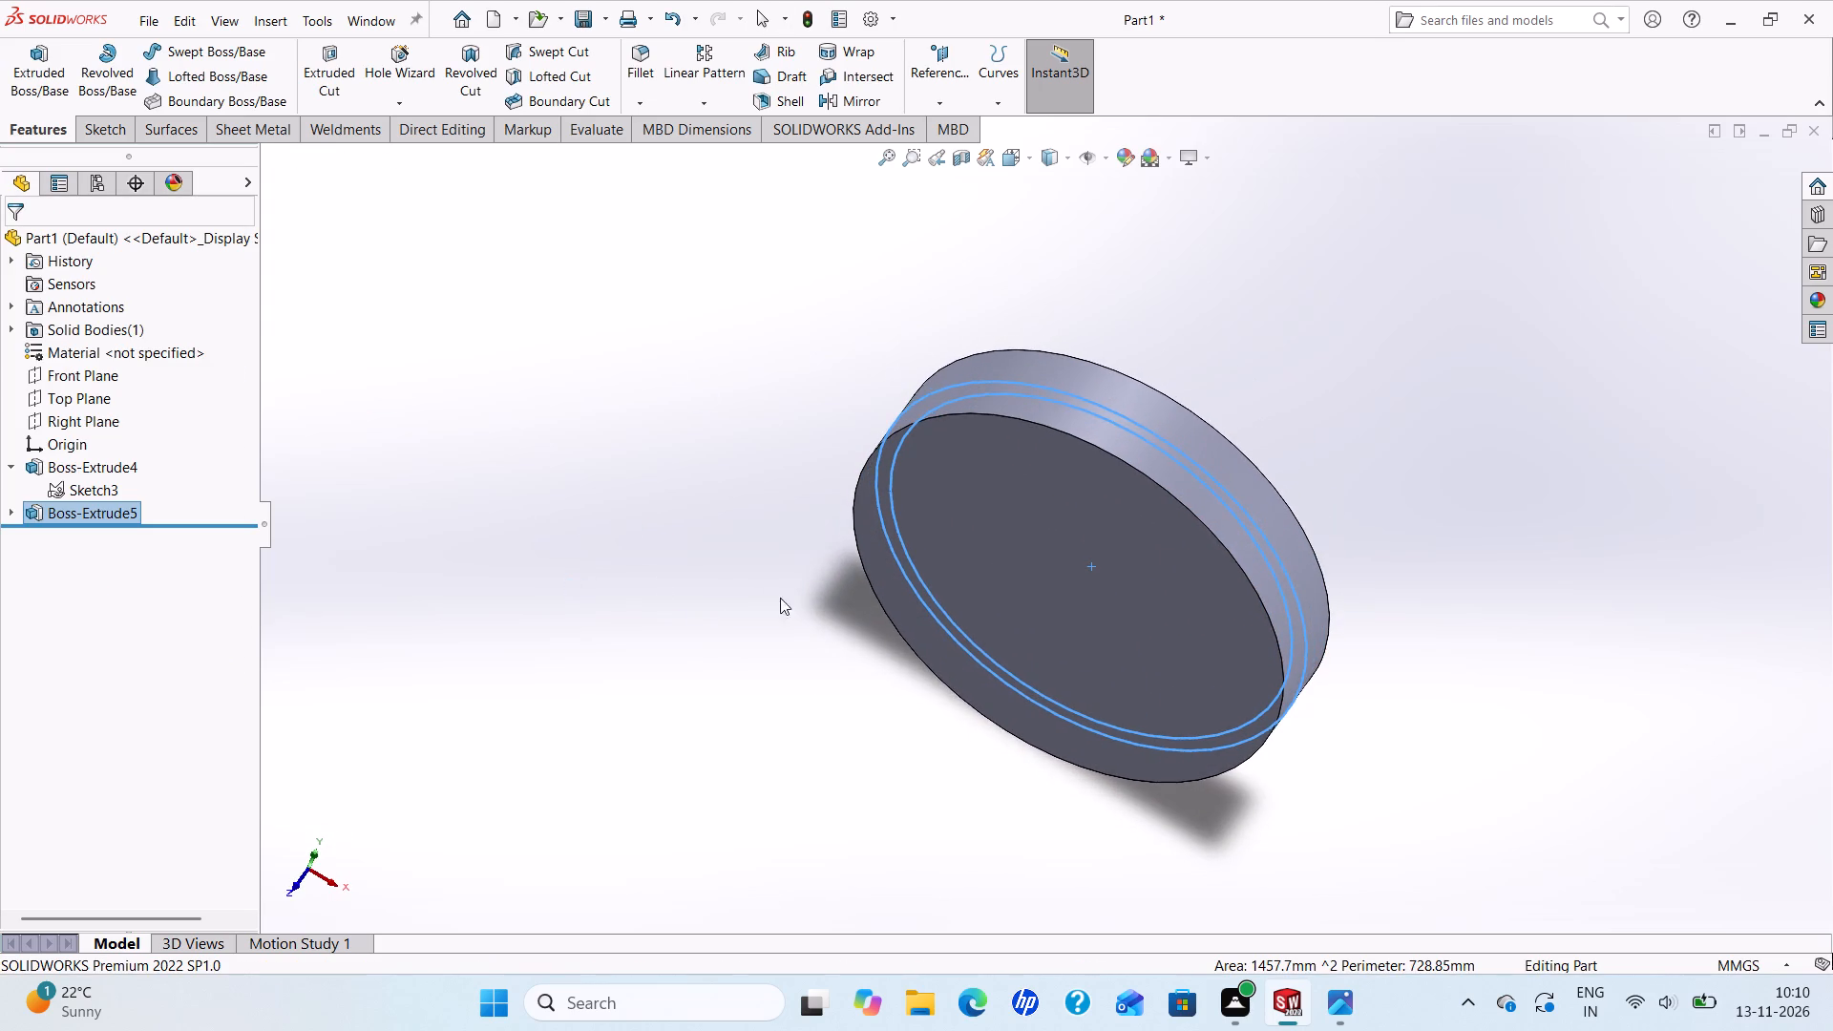
scroll(1296, 615, up, 1)
scroll(1296, 615, down, 2)
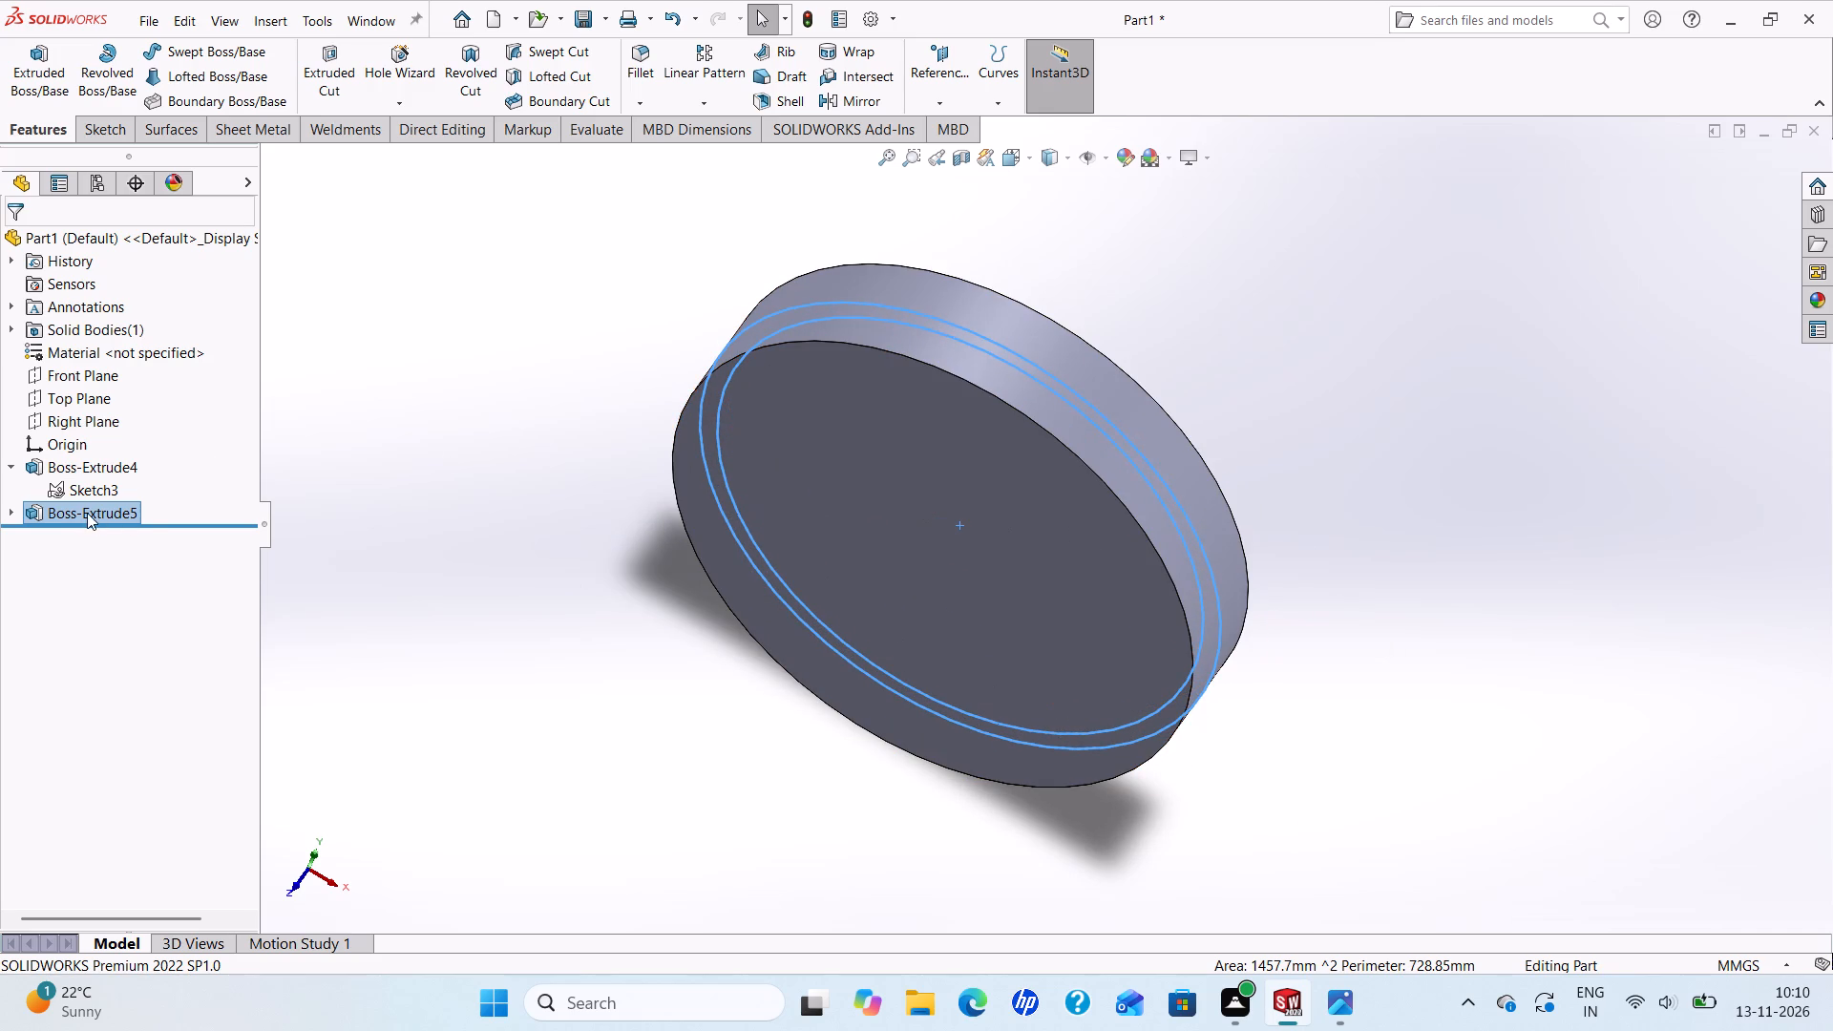
right_click(83, 511)
click(103, 448)
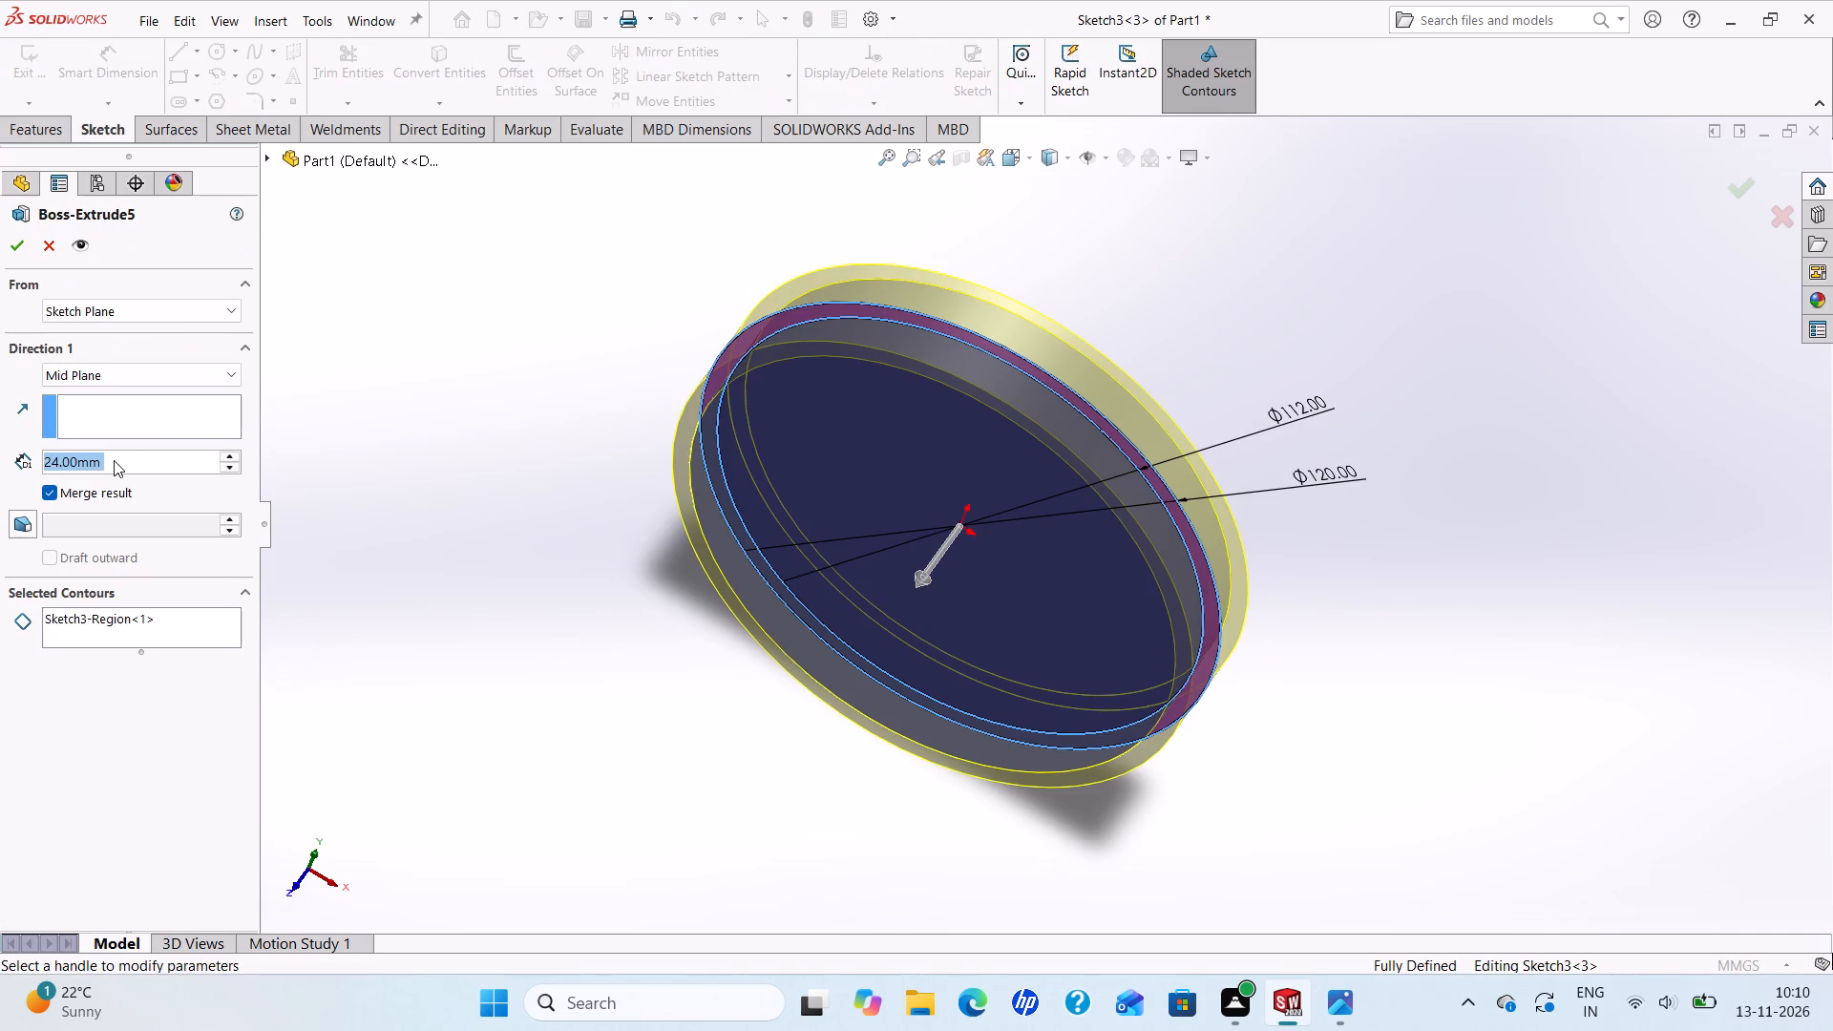
text(20)
key(Return)
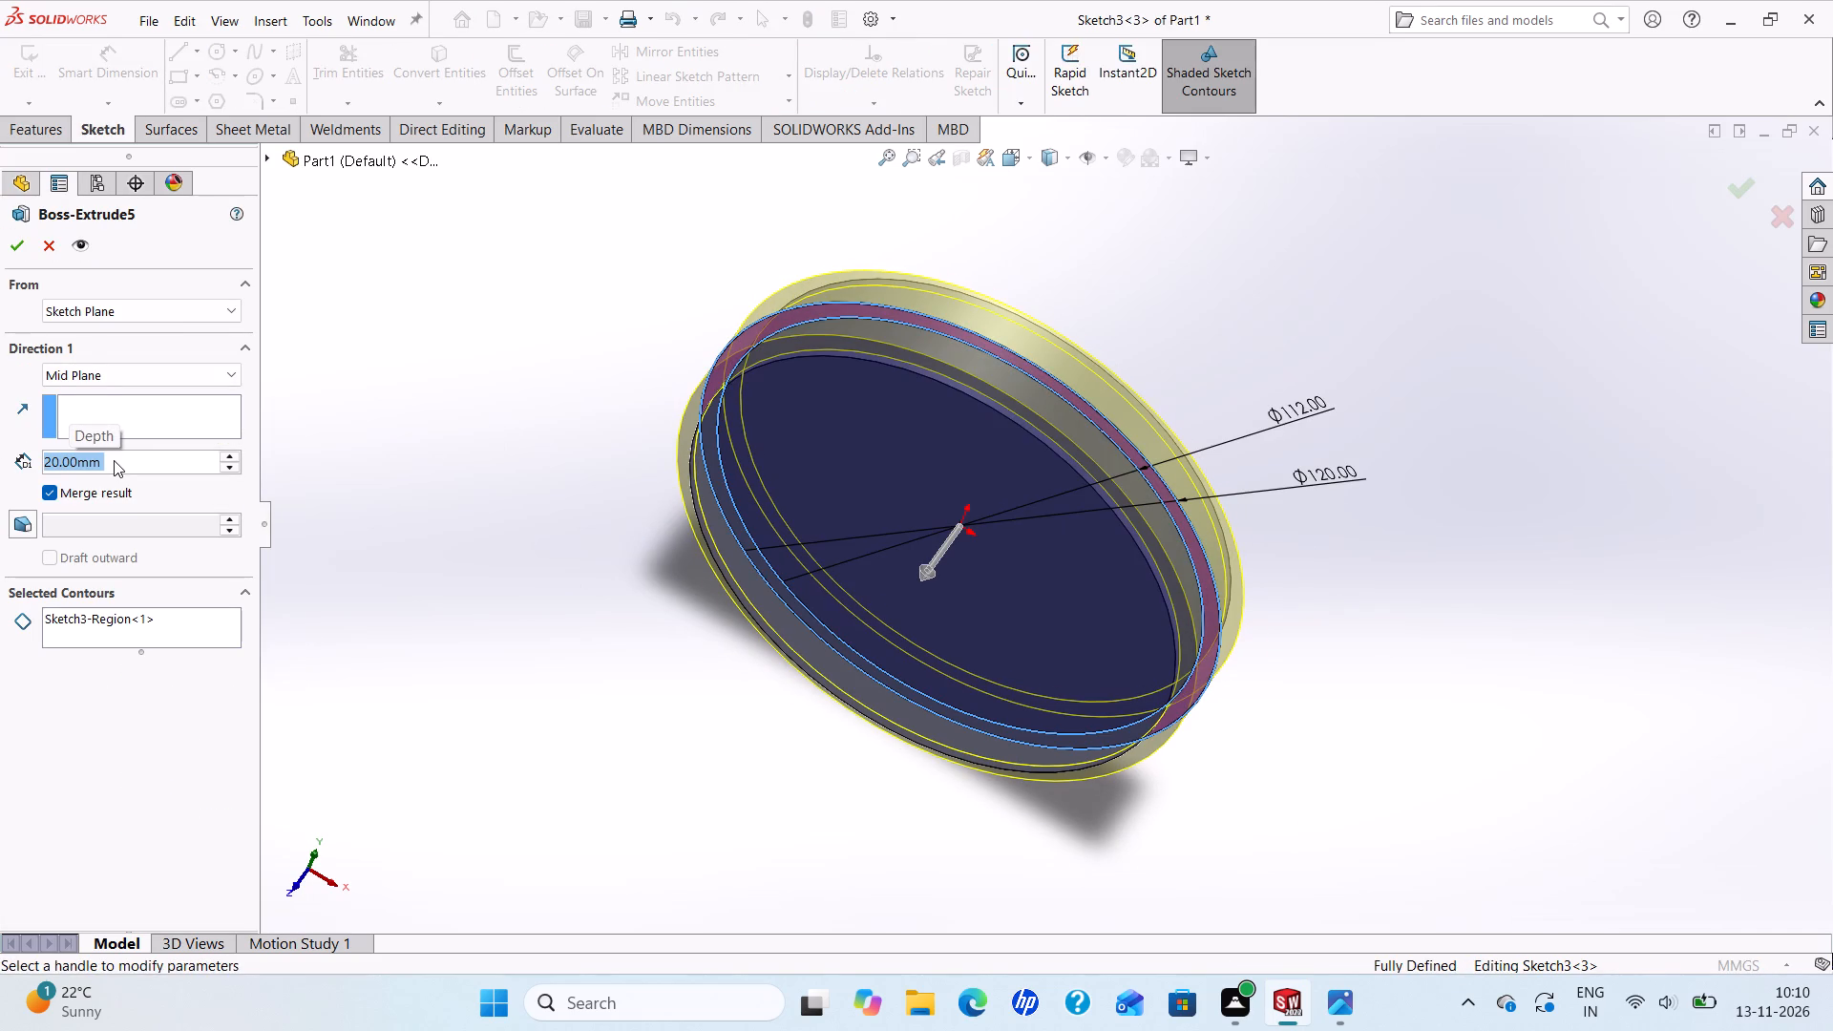
click(16, 248)
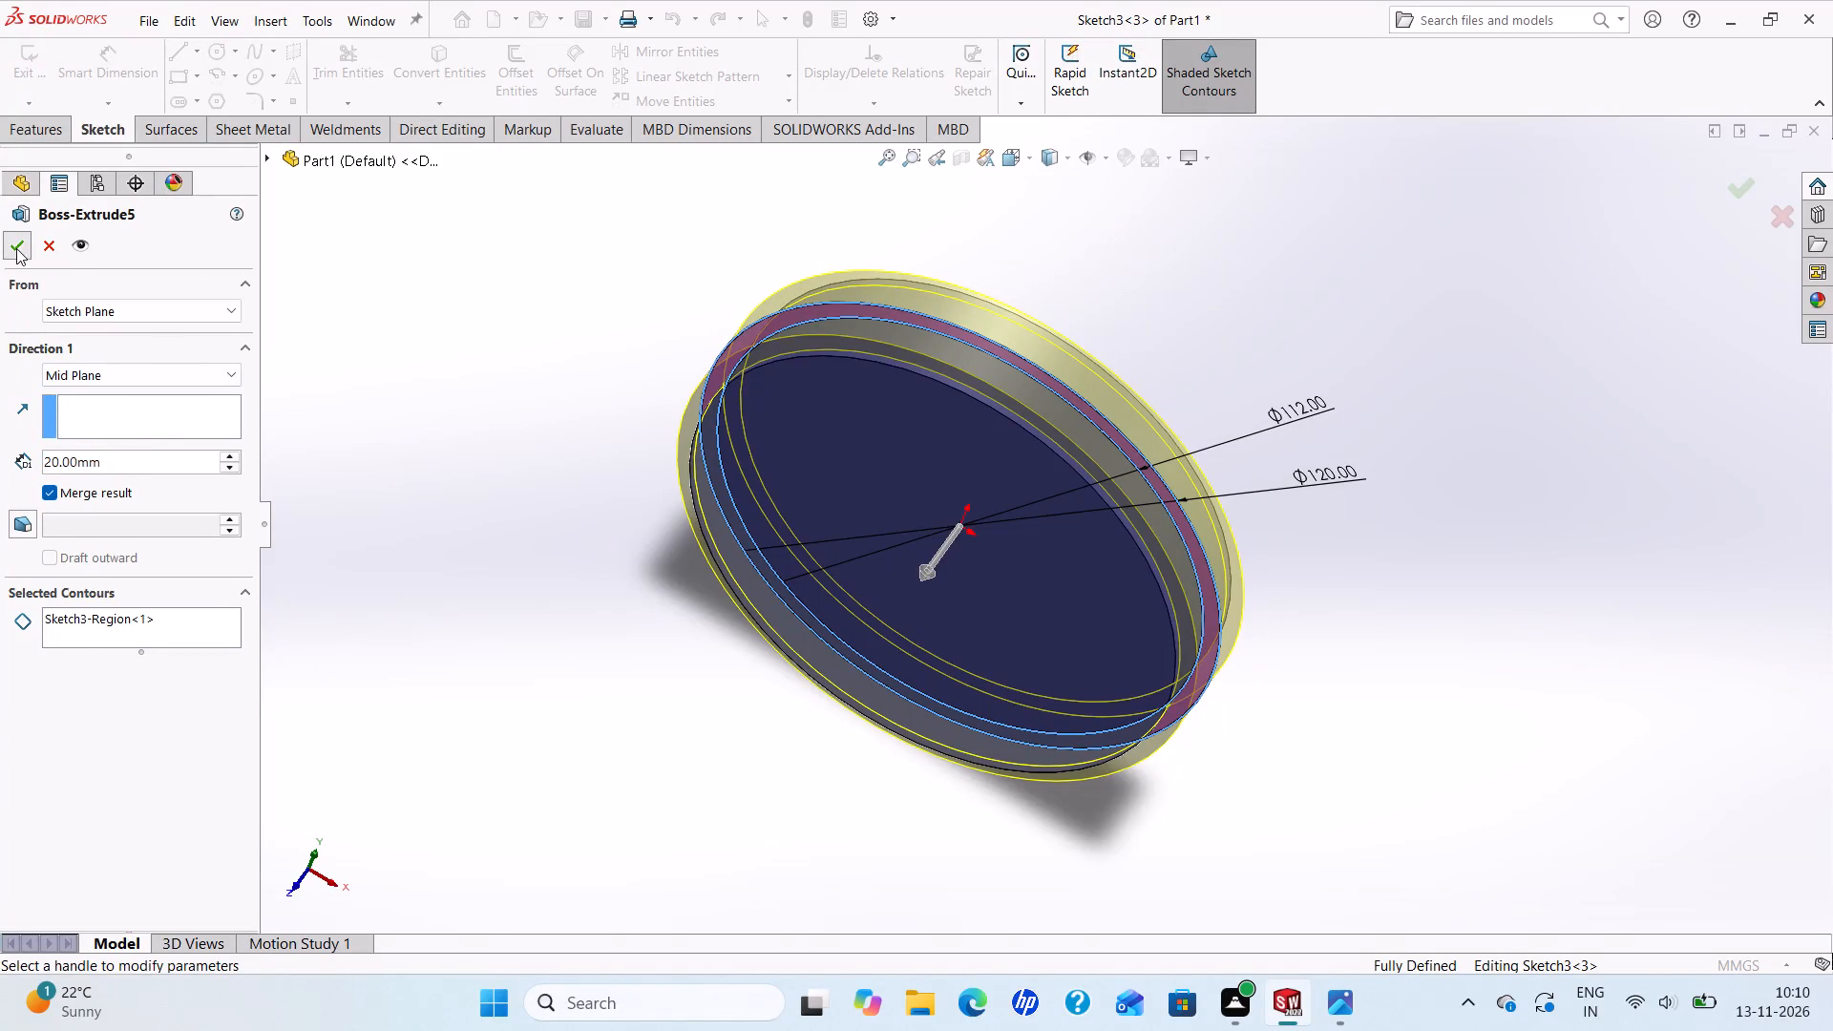
Examine the disc and its outer rim from both sides and compare them with the section view in the reference drawing.
middle_drag(538, 440, 679, 571)
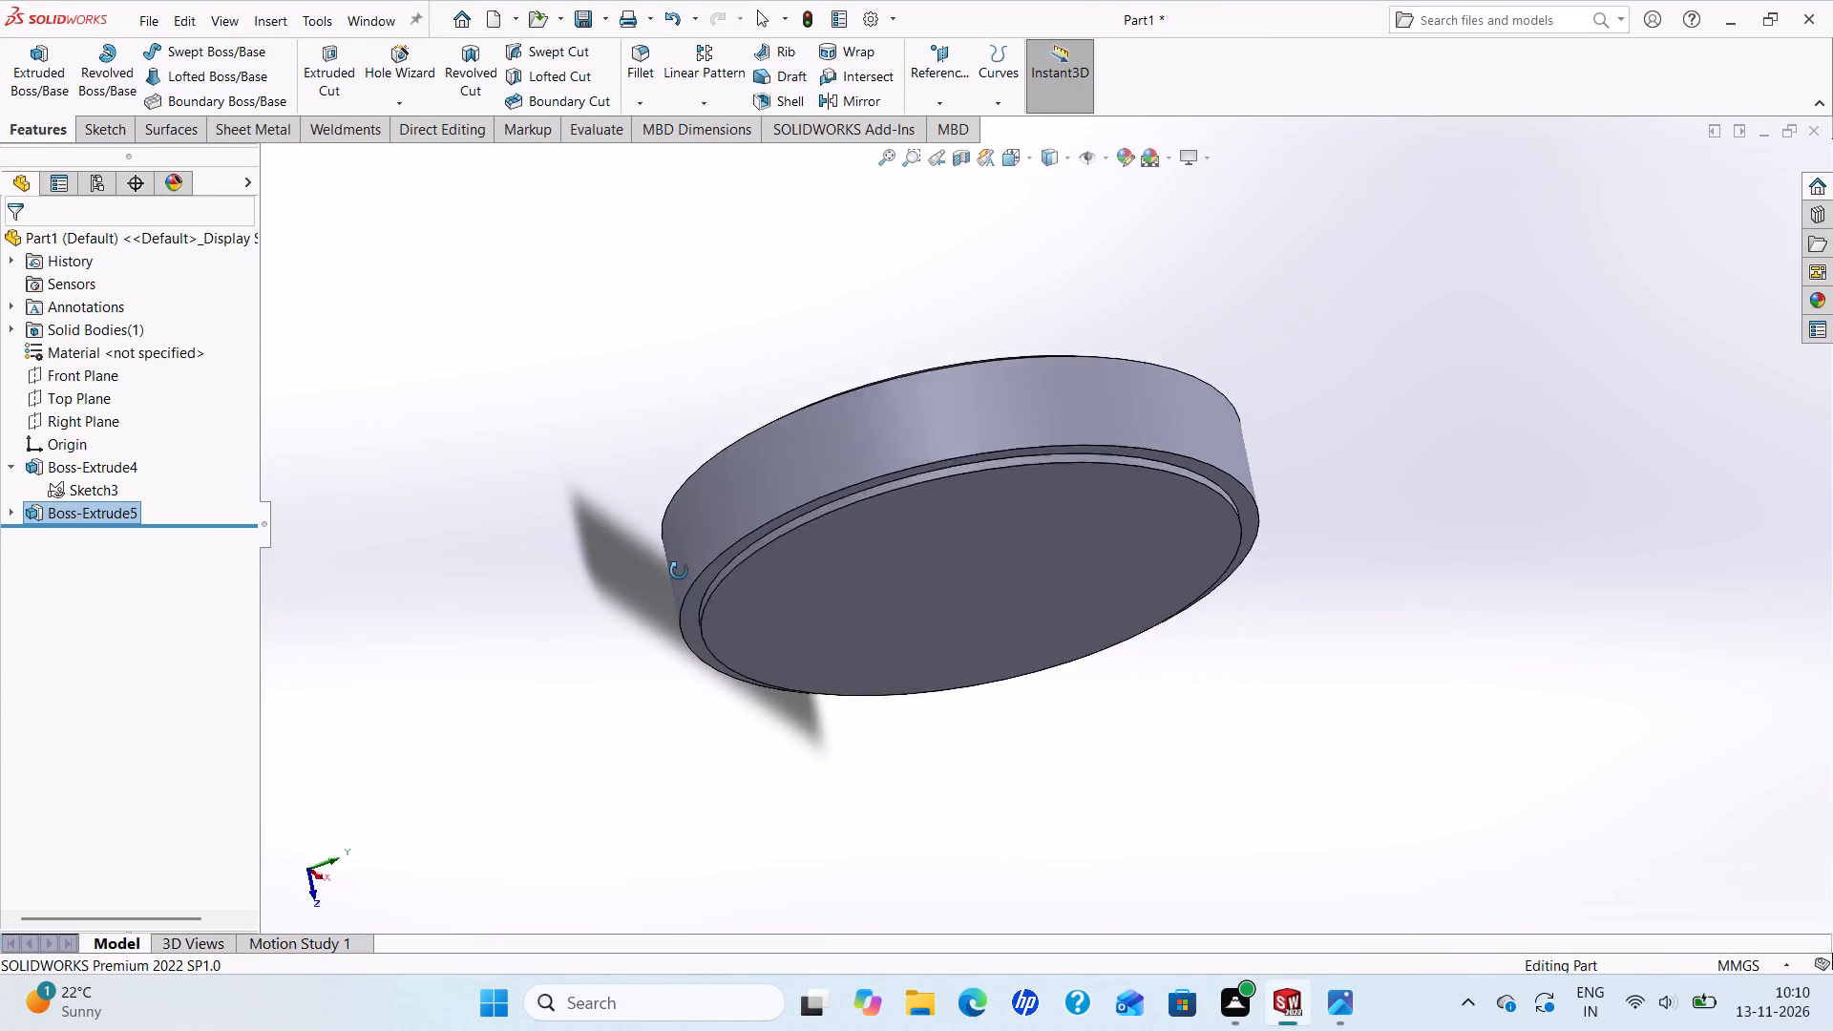
middle_drag(679, 571, 614, 325)
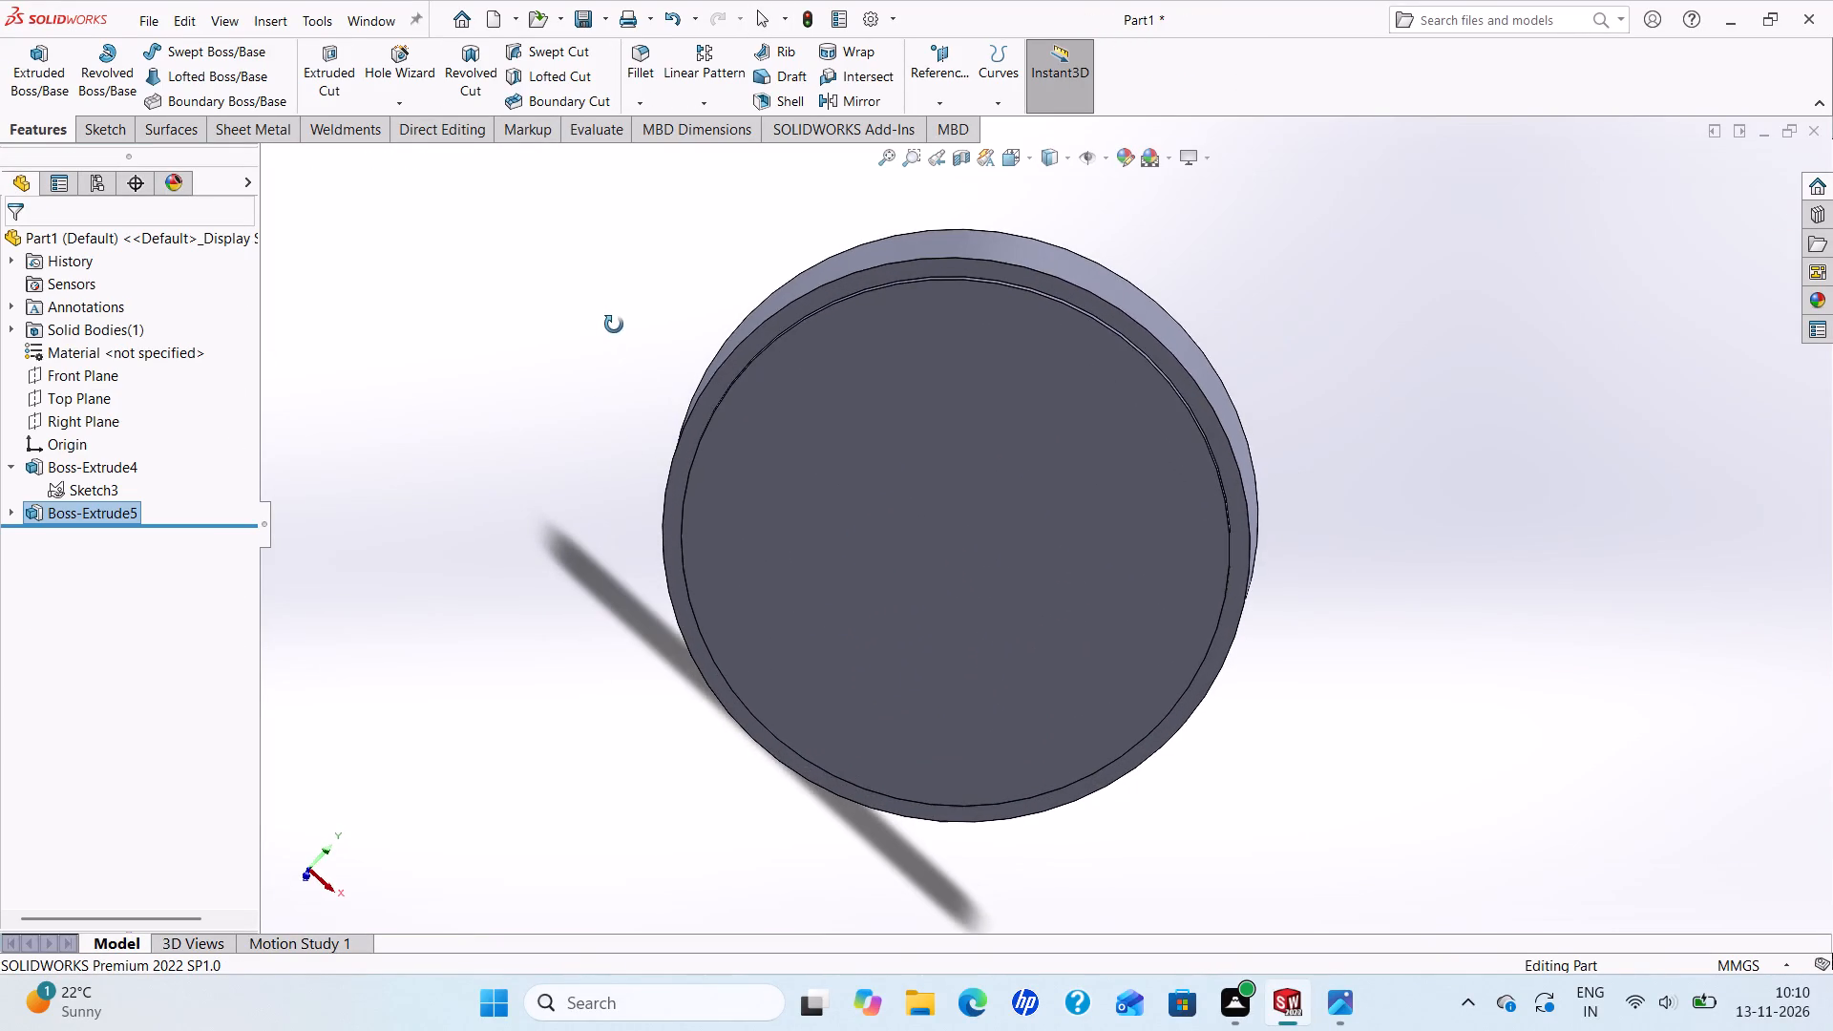
middle_drag(614, 325, 637, 426)
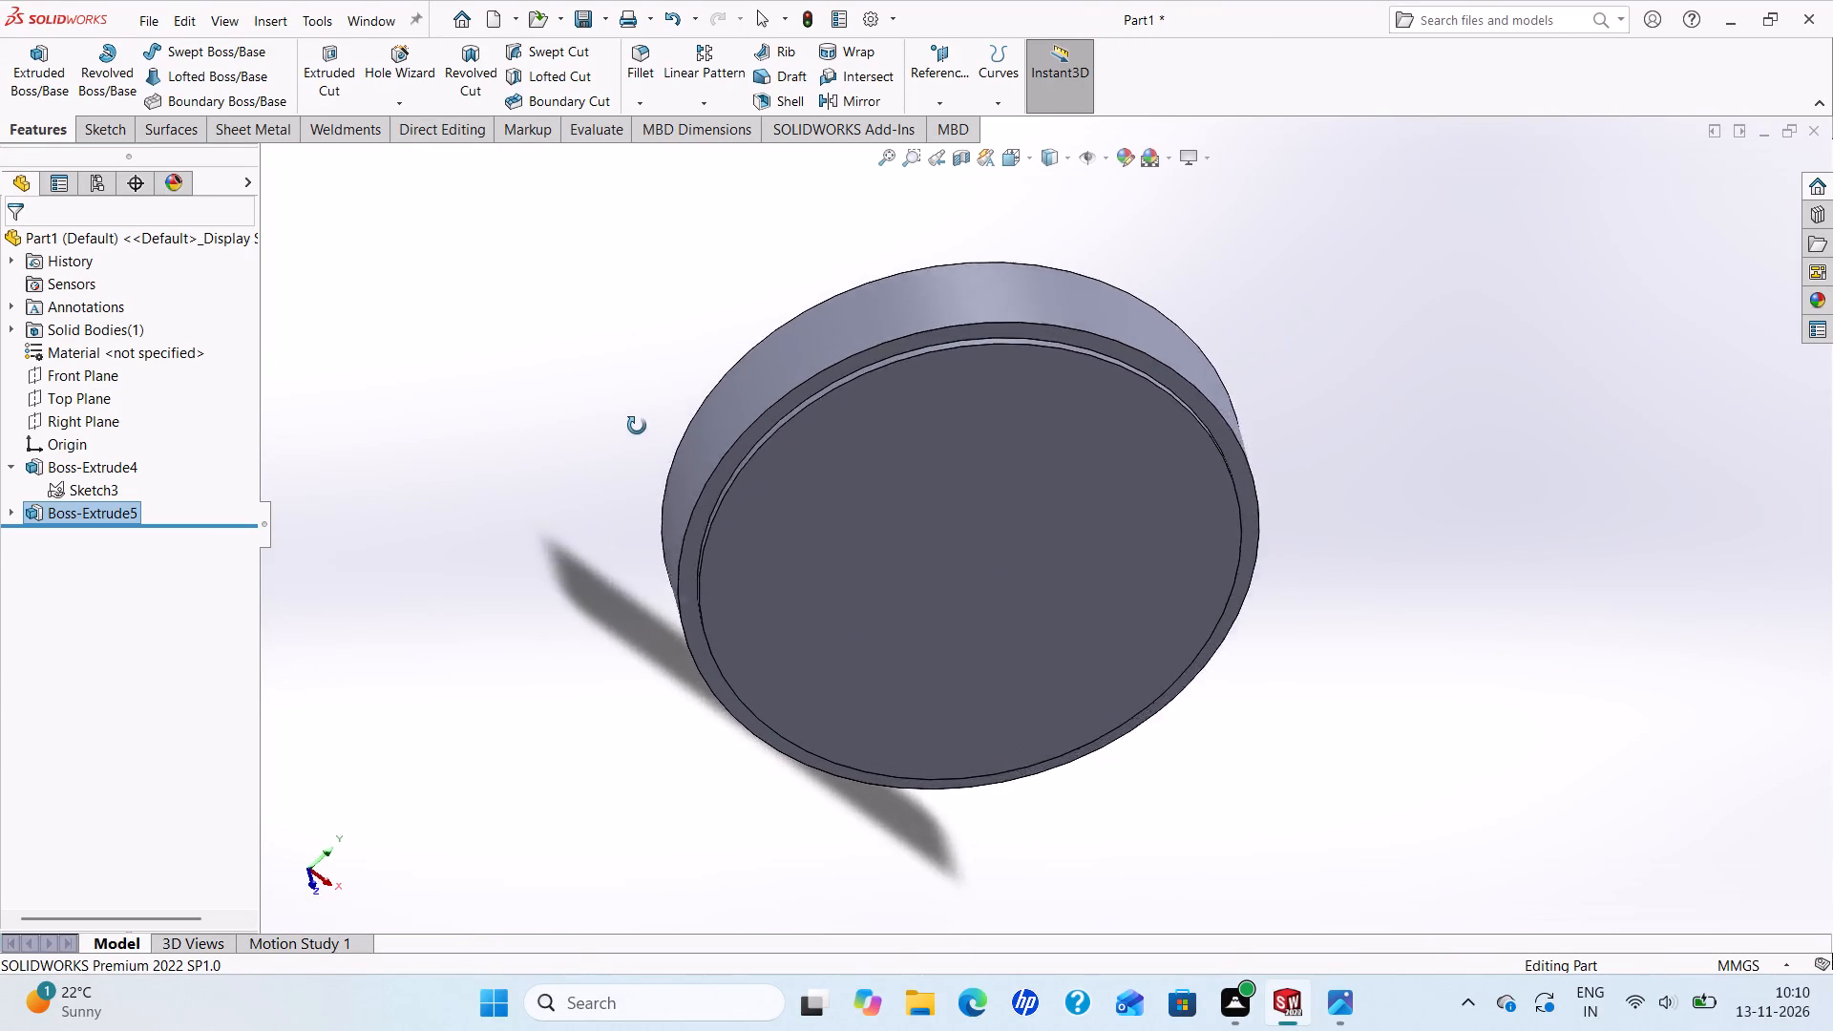
middle_drag(637, 426, 568, 379)
scroll(699, 454, up, 2)
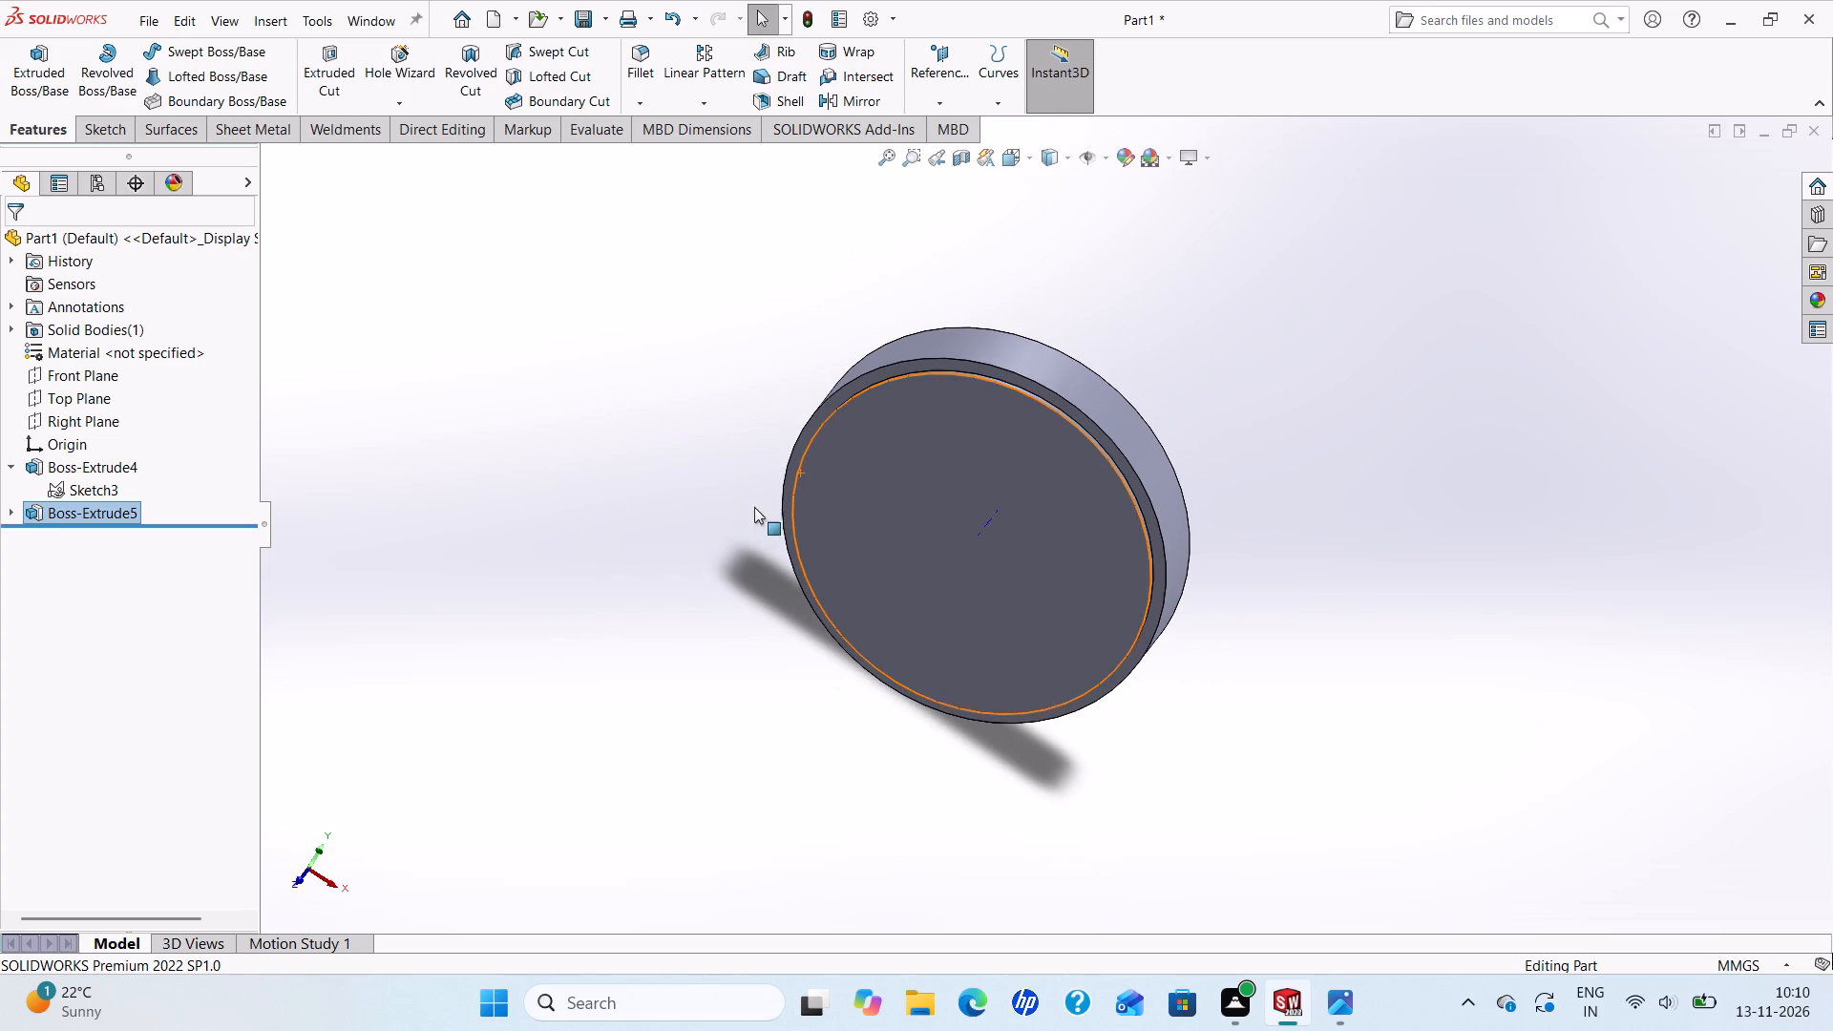
scroll(939, 531, down, 1)
click(1336, 1013)
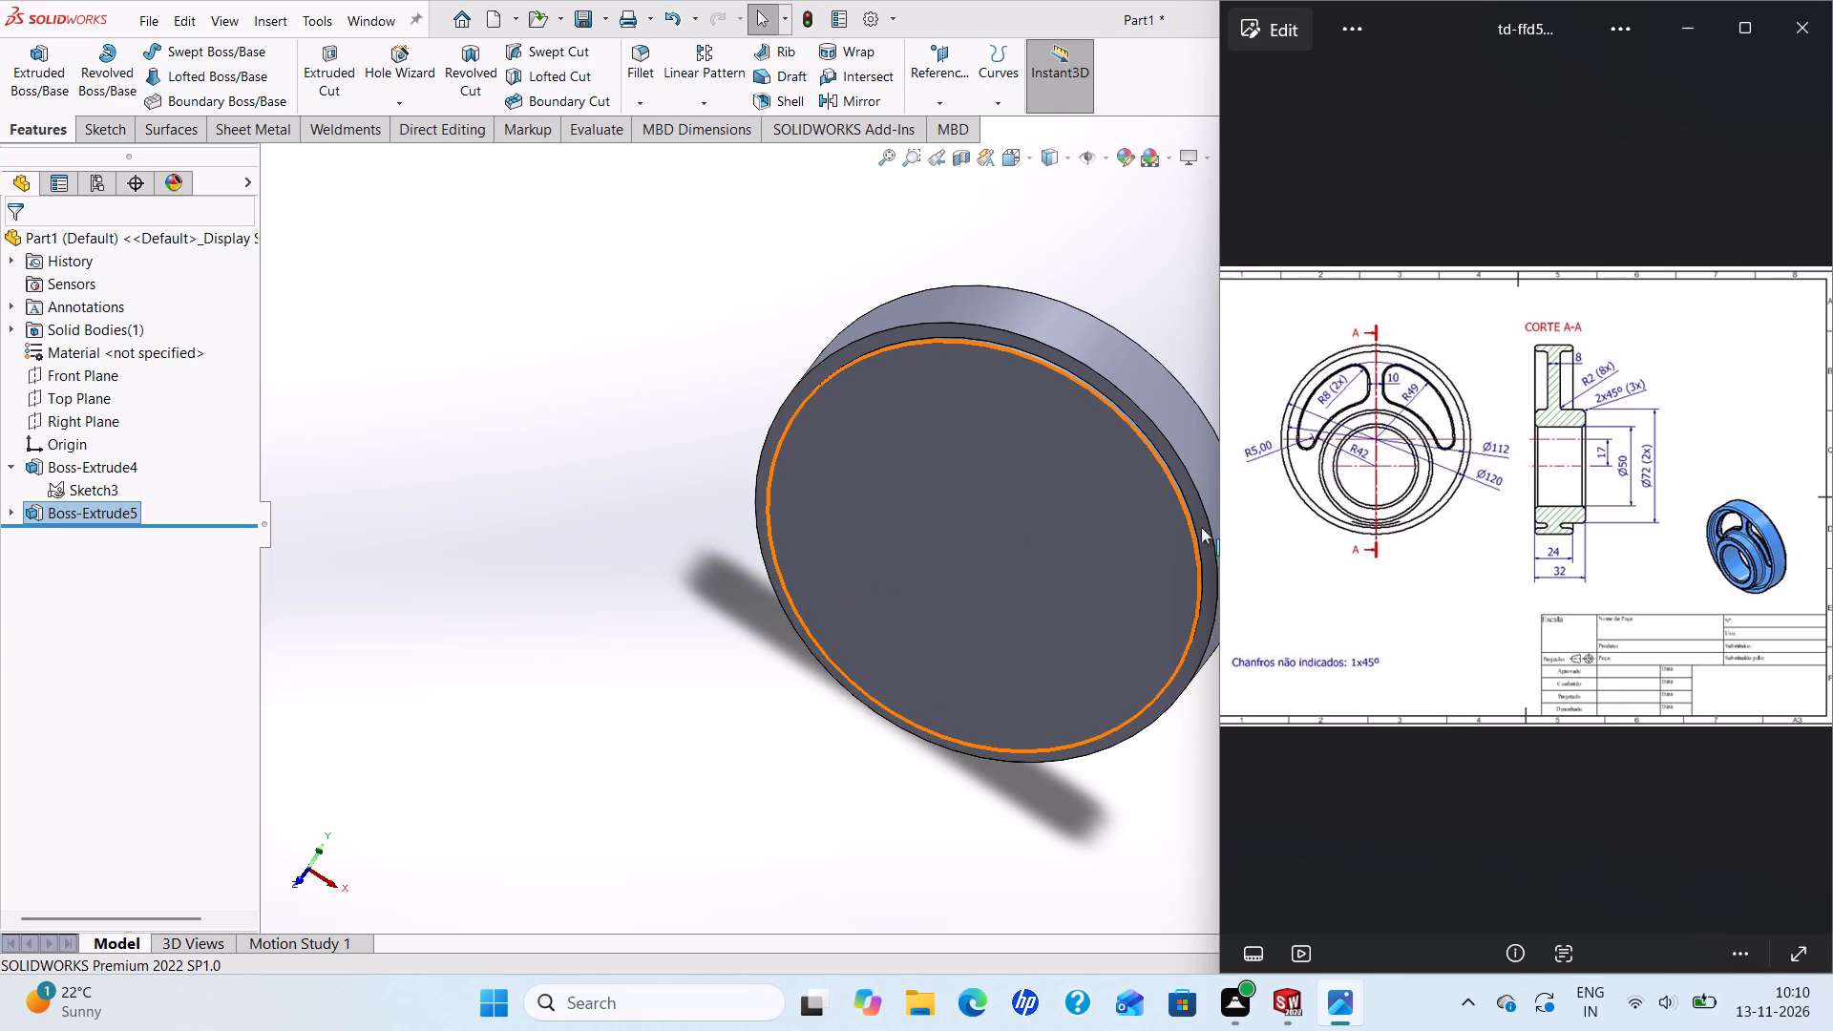
scroll(1067, 600, up, 3)
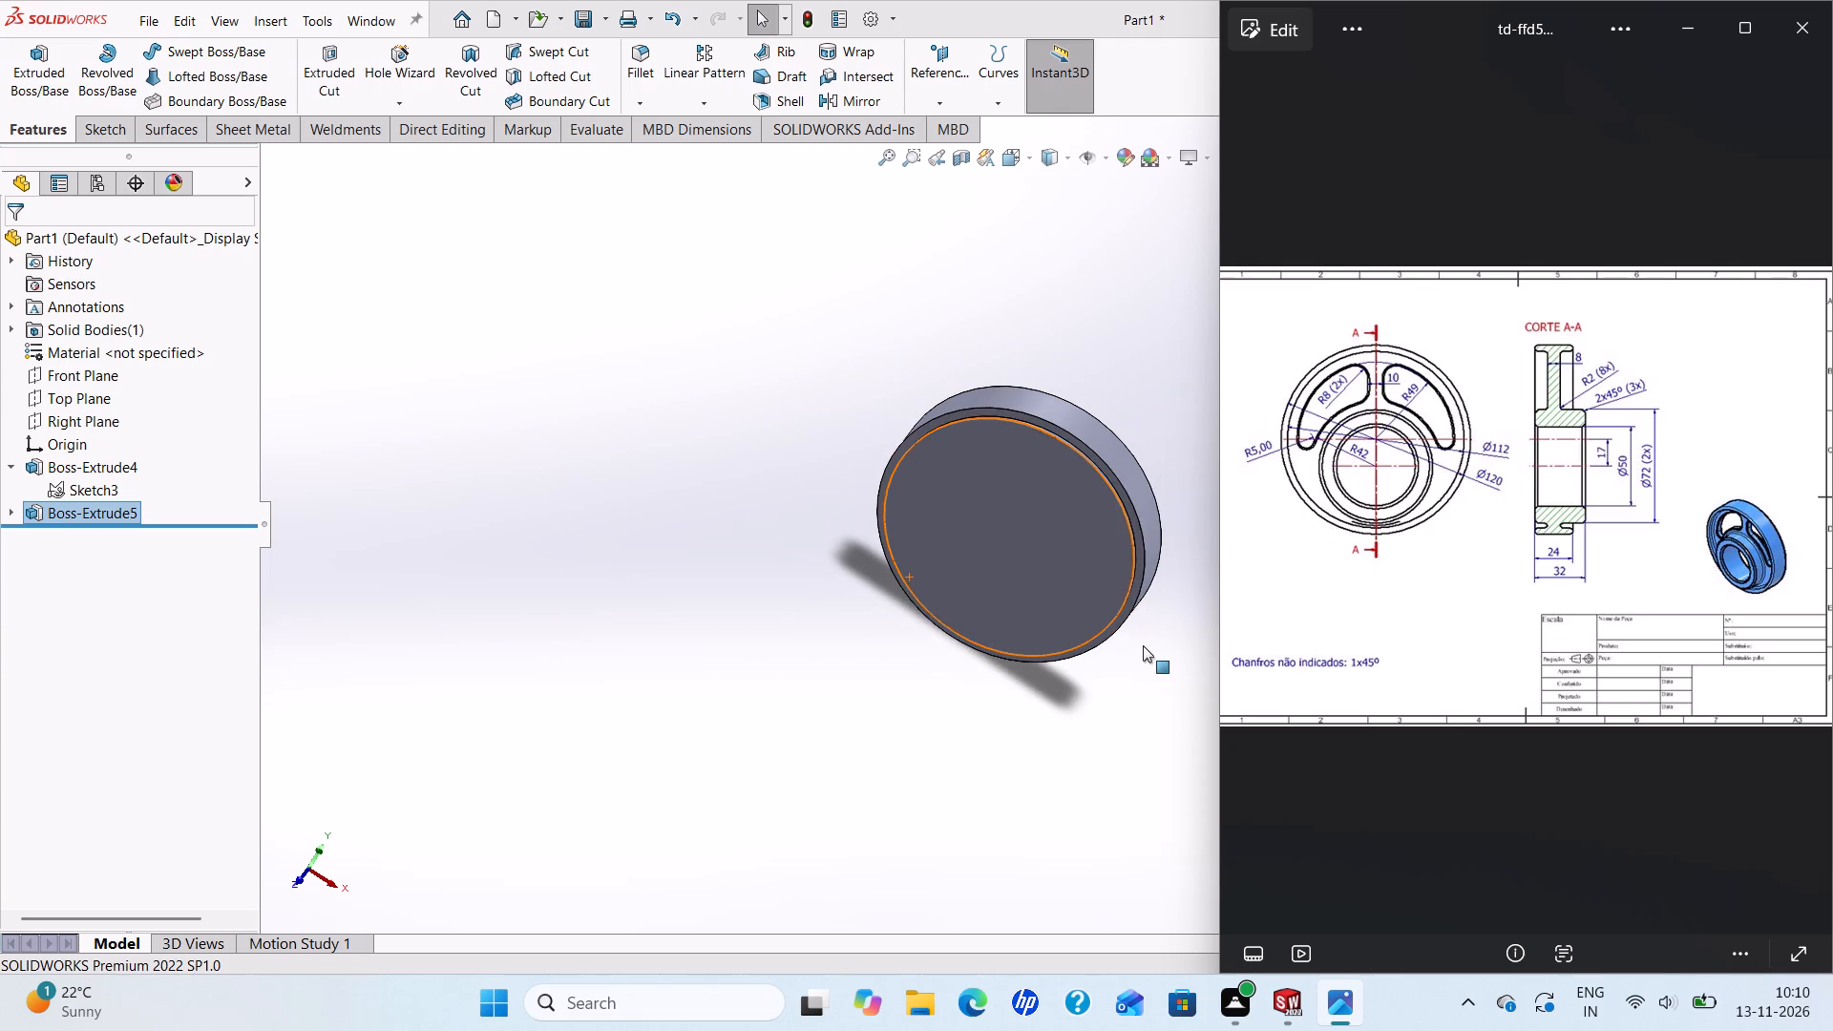
scroll(1157, 648, down, 1)
scroll(1148, 642, up, 2)
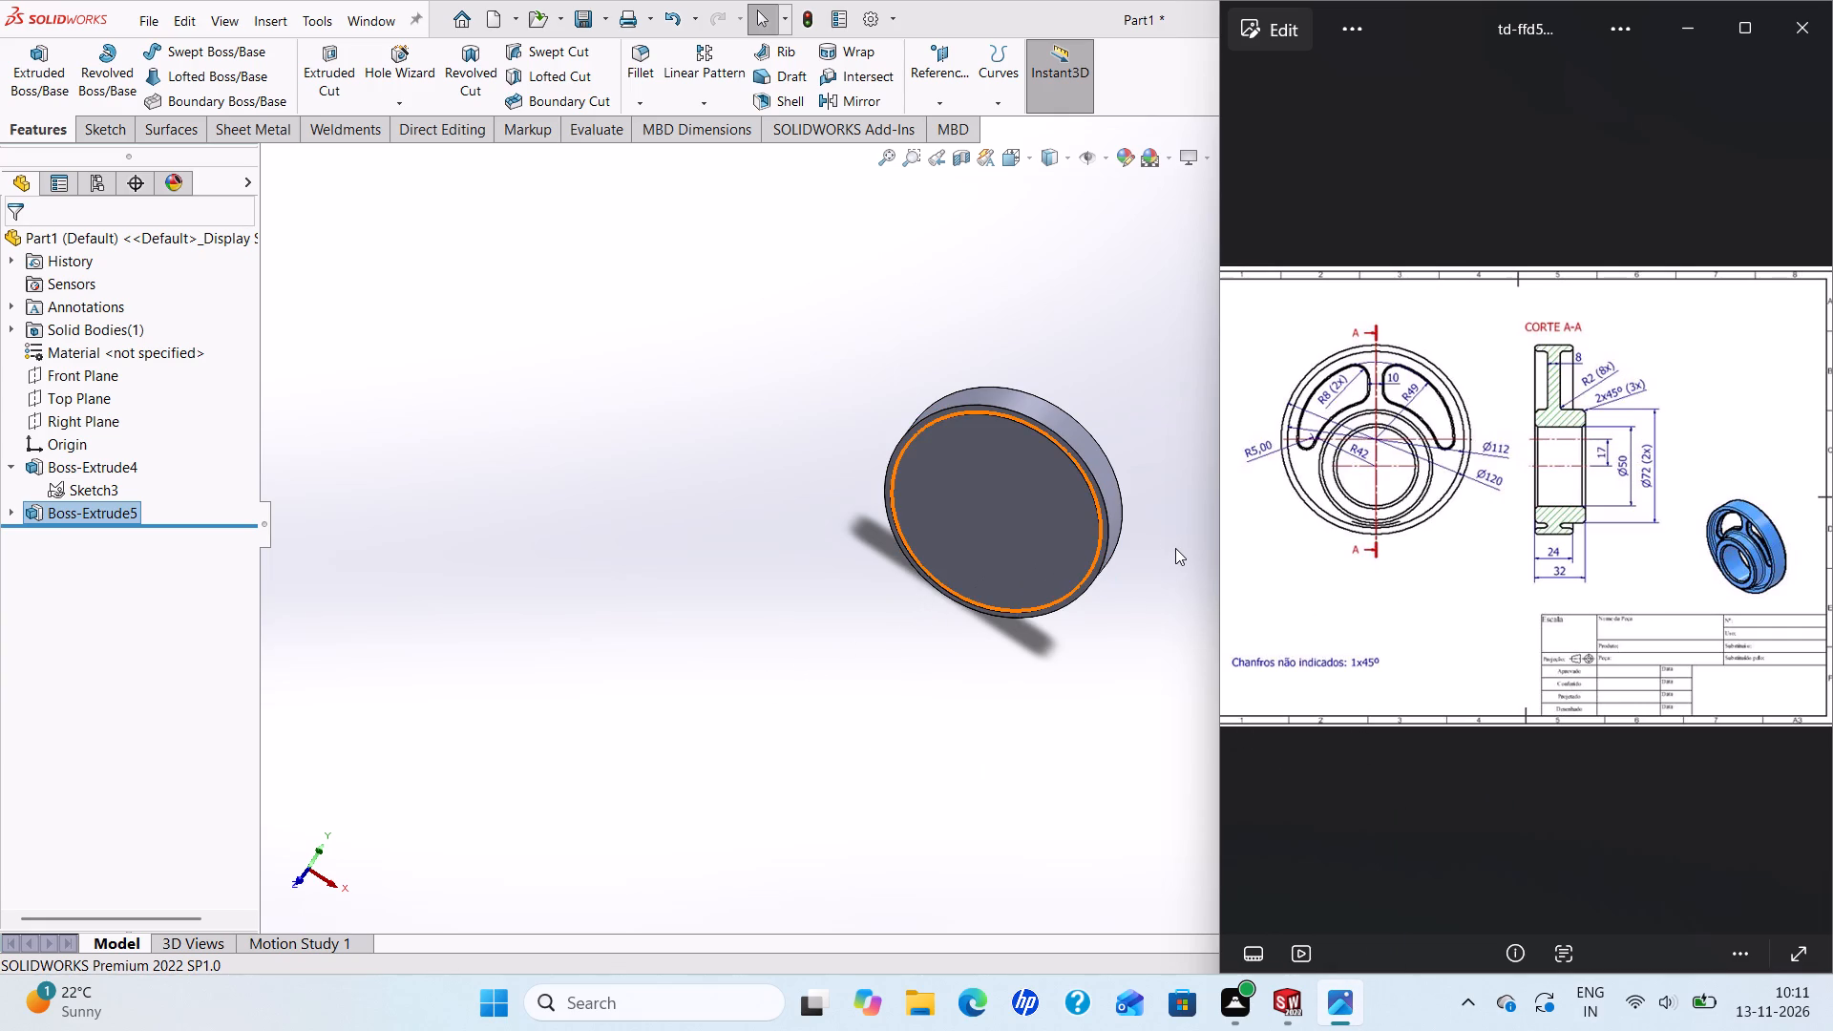
scroll(1173, 545, up, 1)
scroll(1165, 548, down, 2)
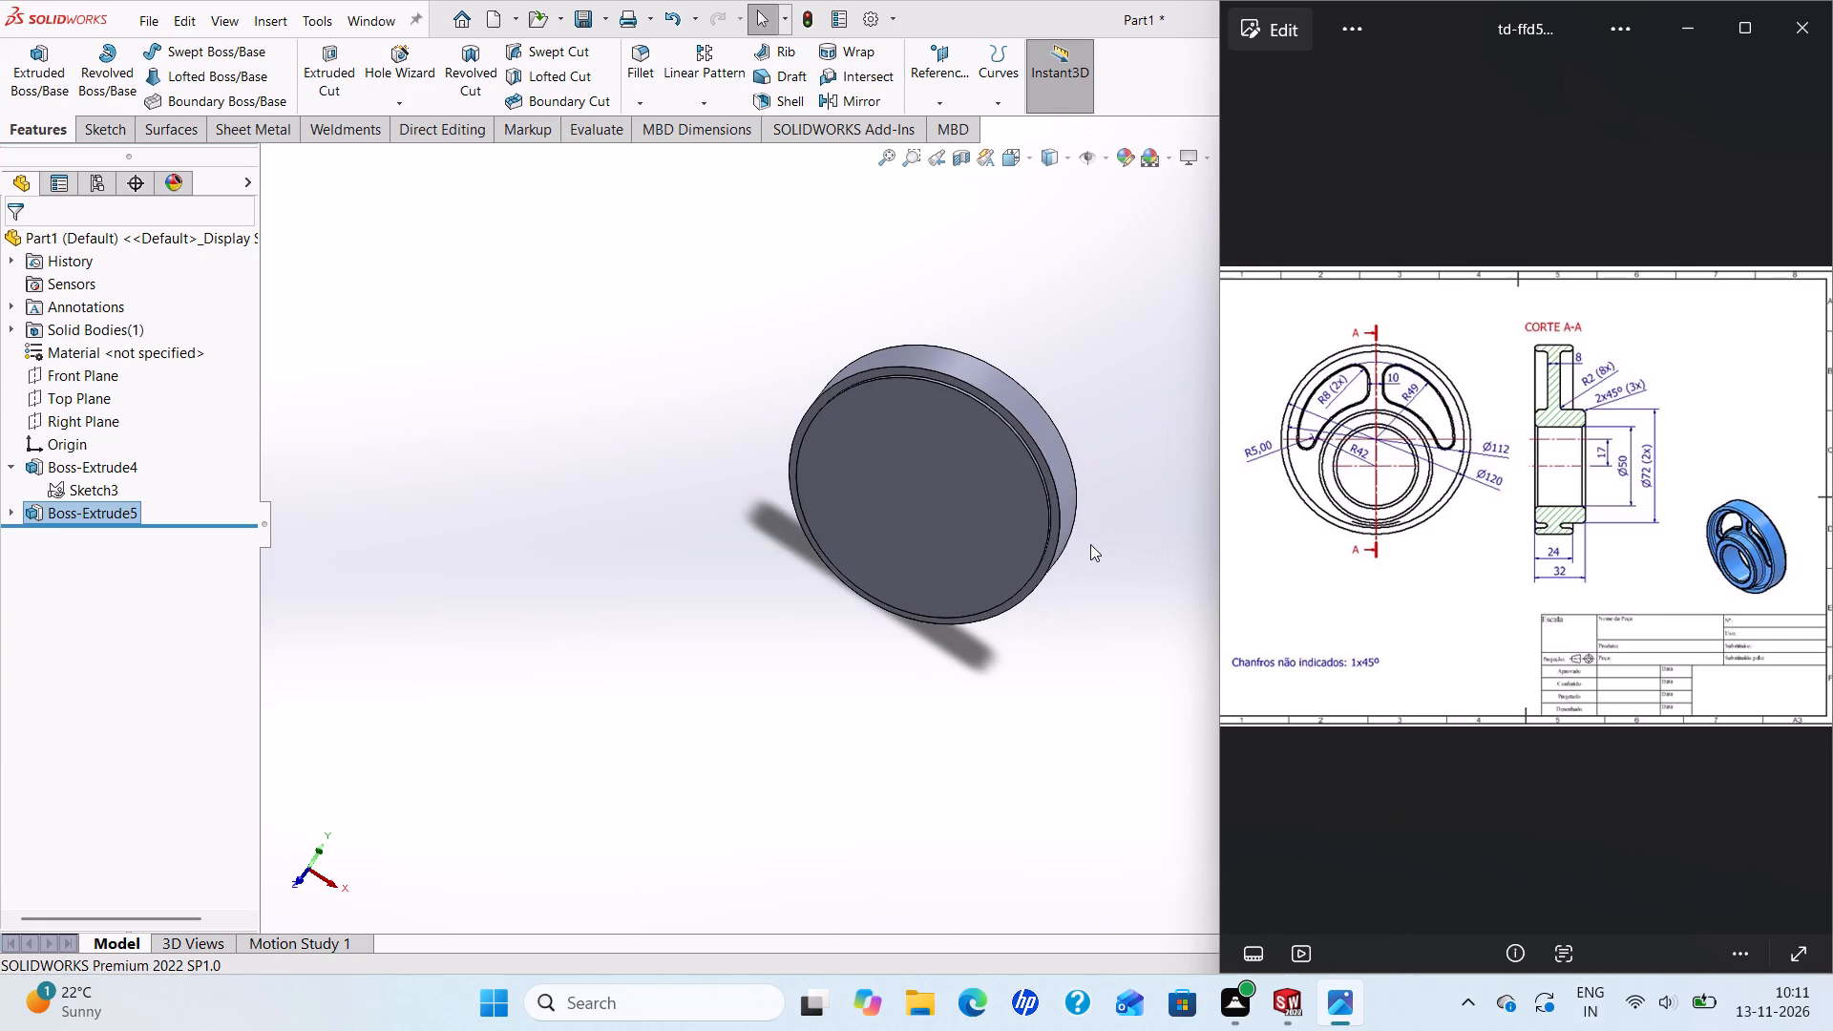
middle_drag(1090, 544, 864, 666)
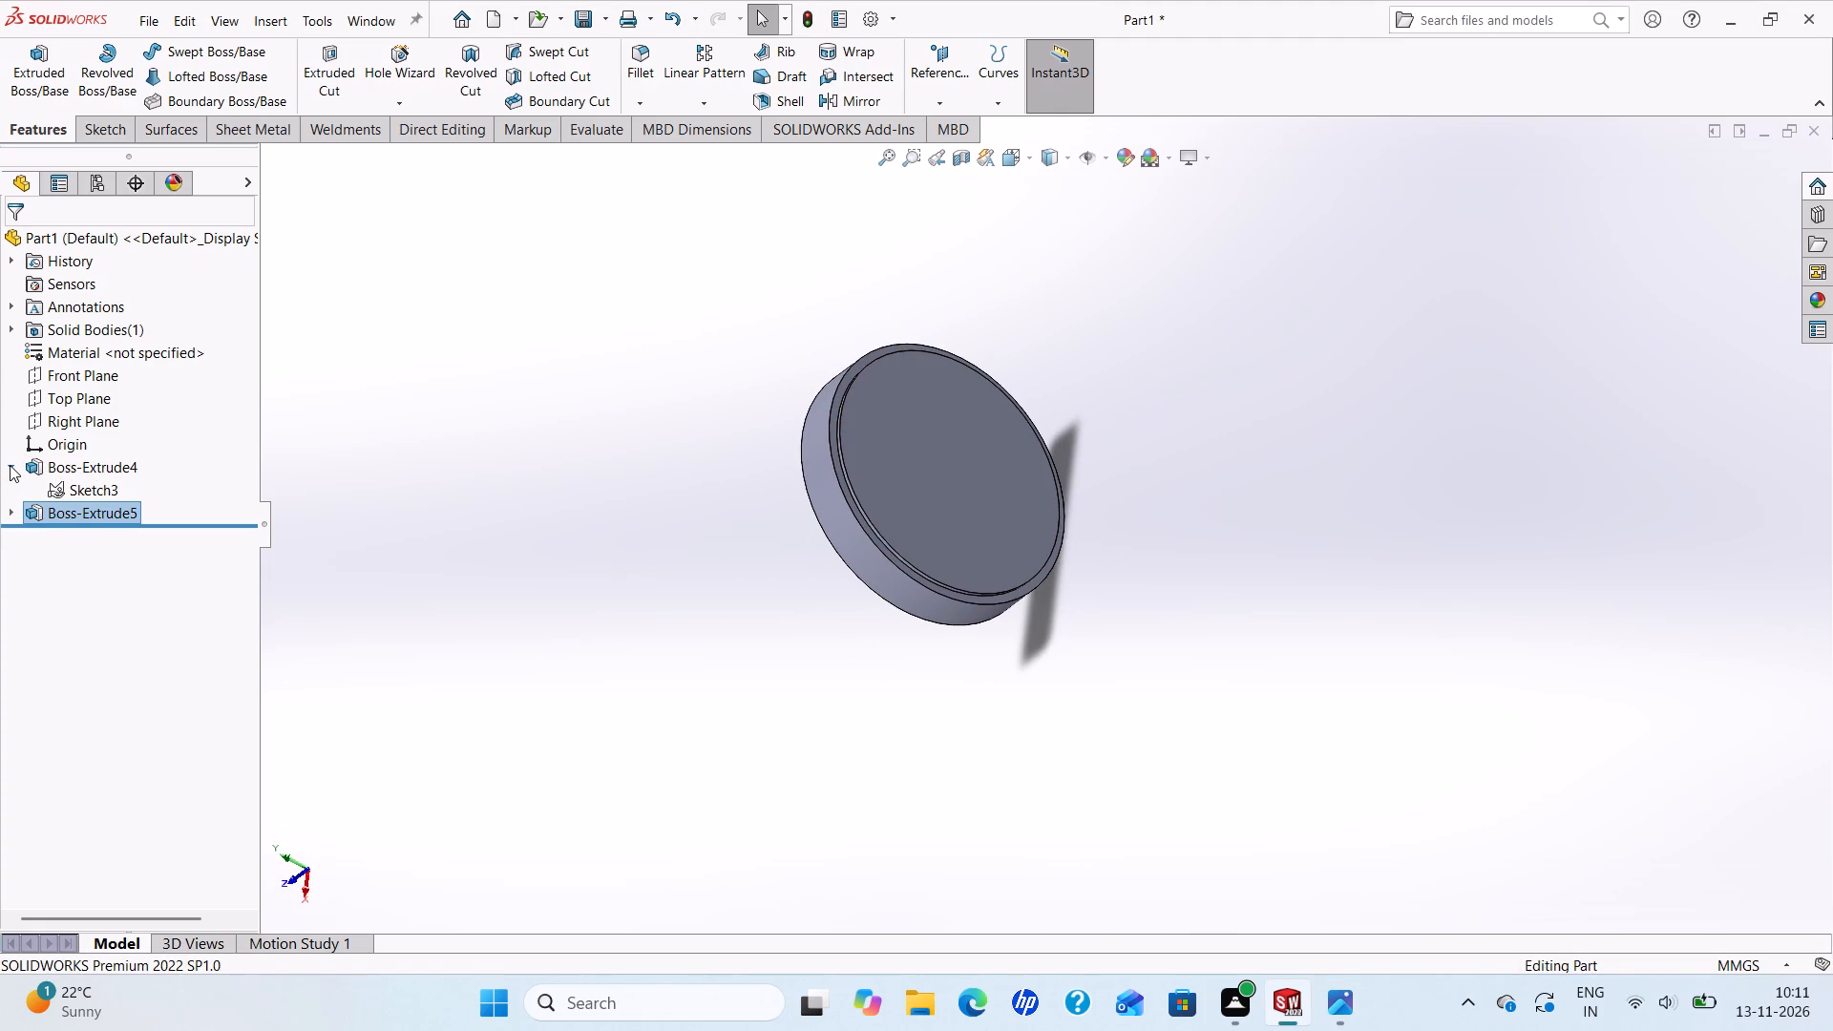
Reopen Sketch3 of the disc extrusion Boss-Extrude4 for editing.
click(10, 465)
right_click(77, 468)
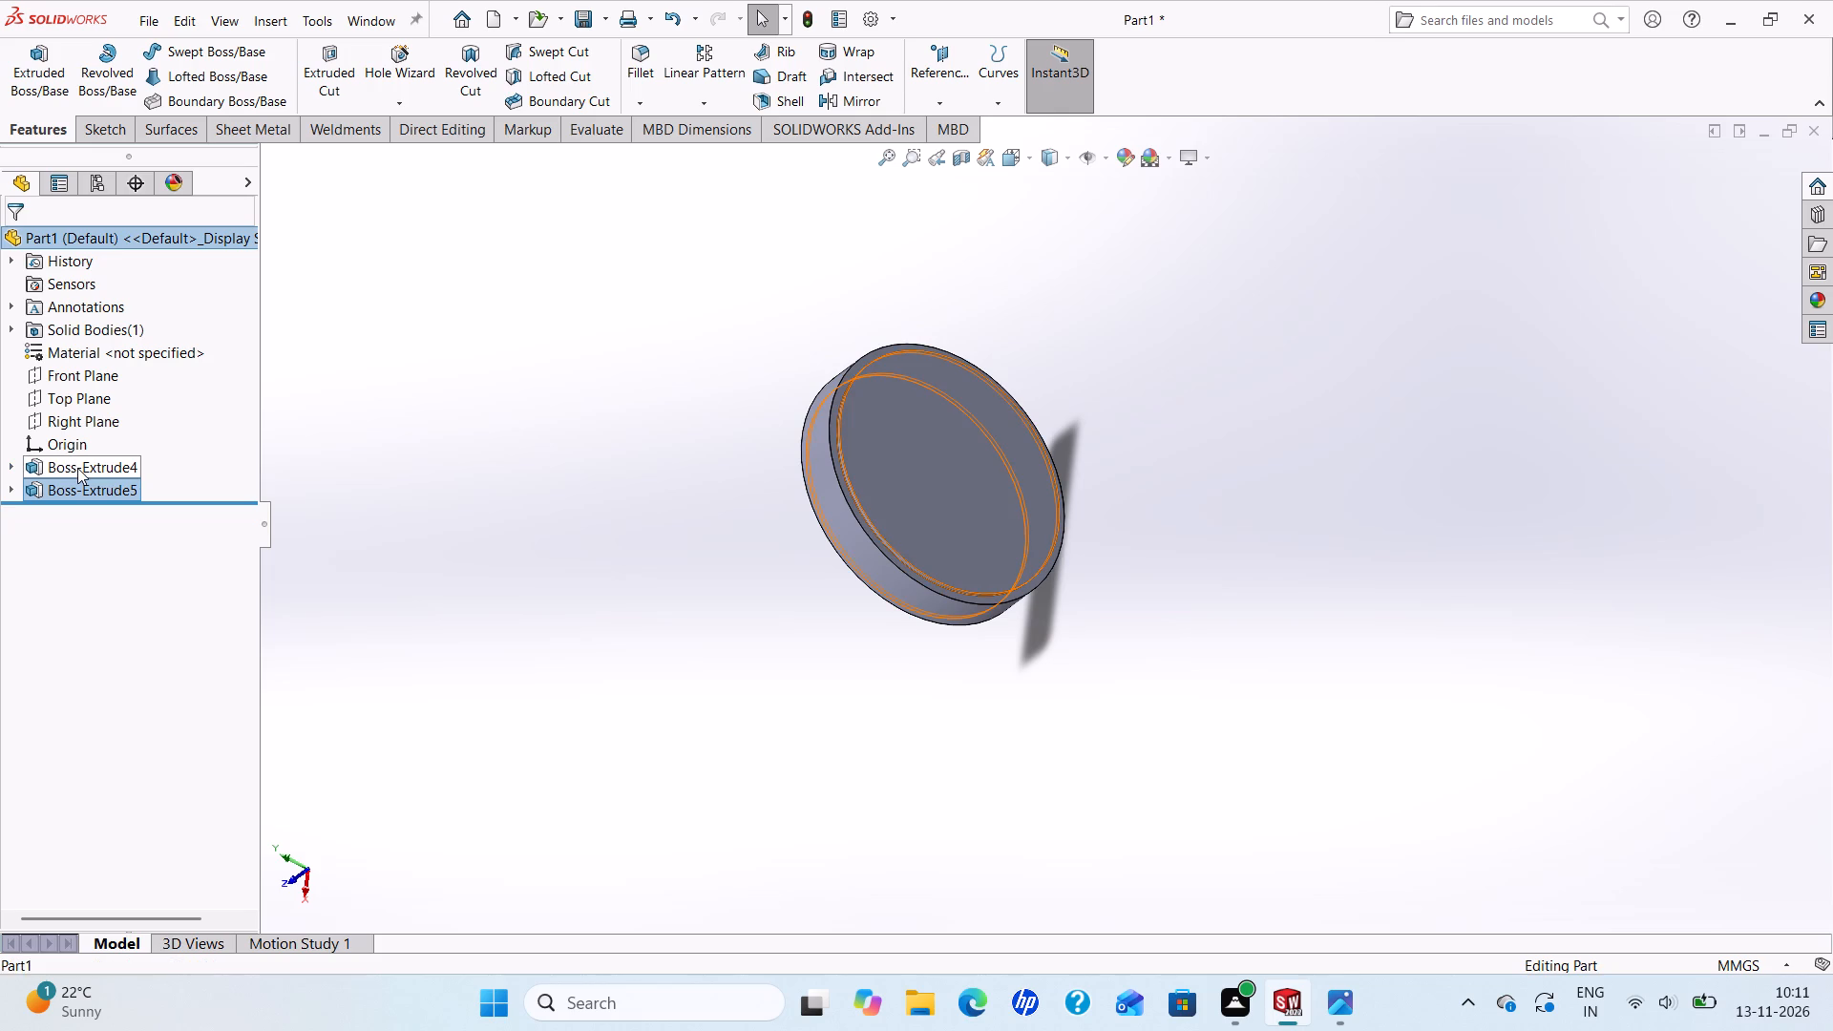
click(127, 416)
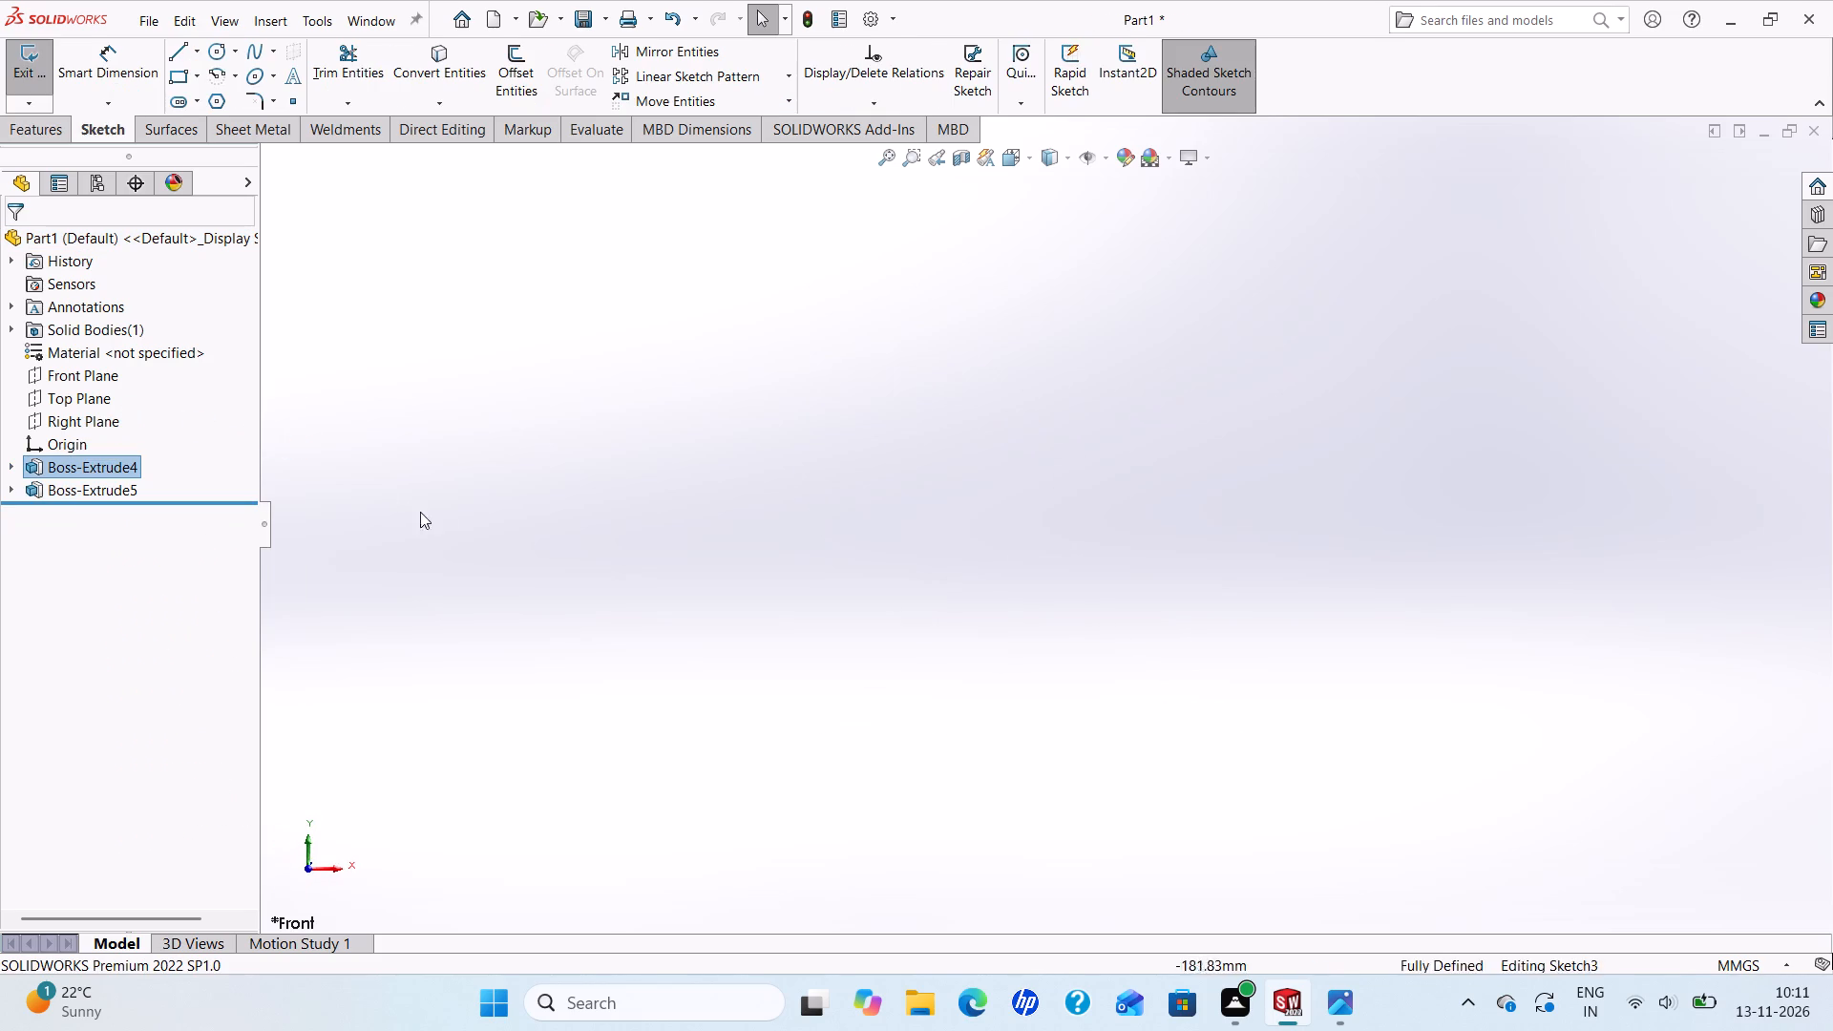
scroll(956, 526, up, 1)
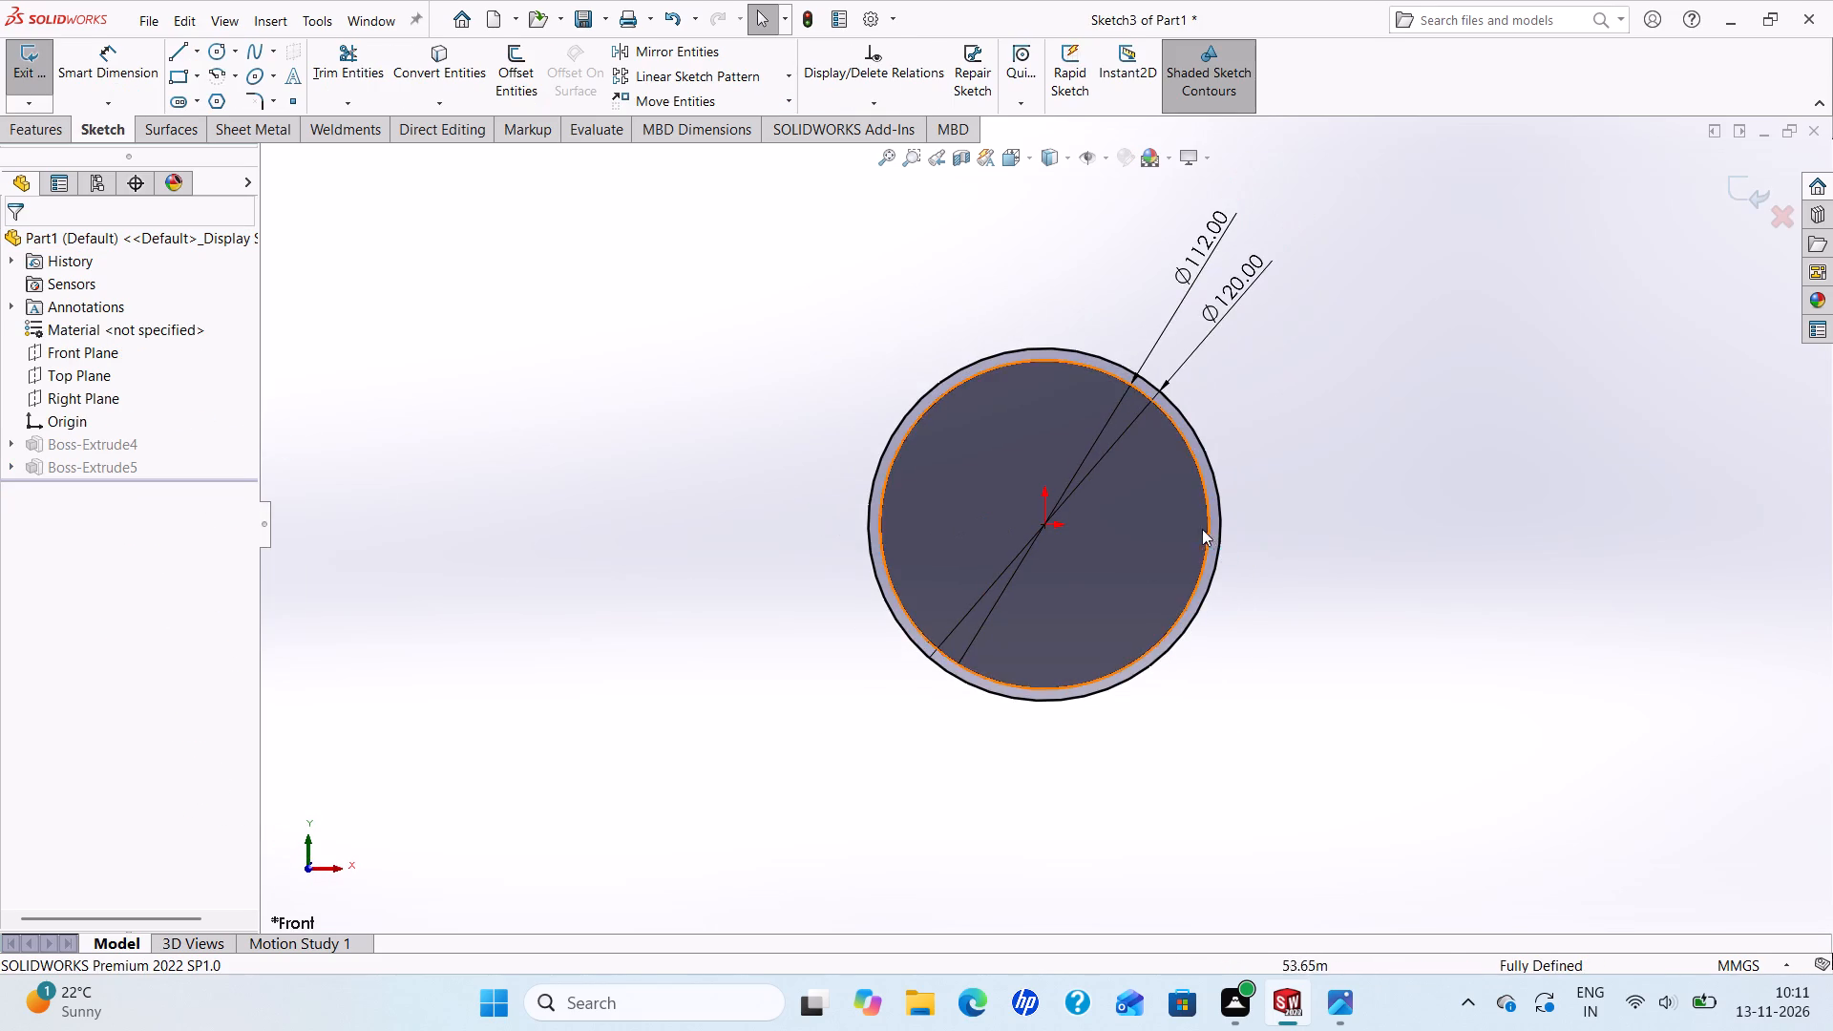
scroll(1315, 521, down, 2)
scroll(1214, 526, up, 1)
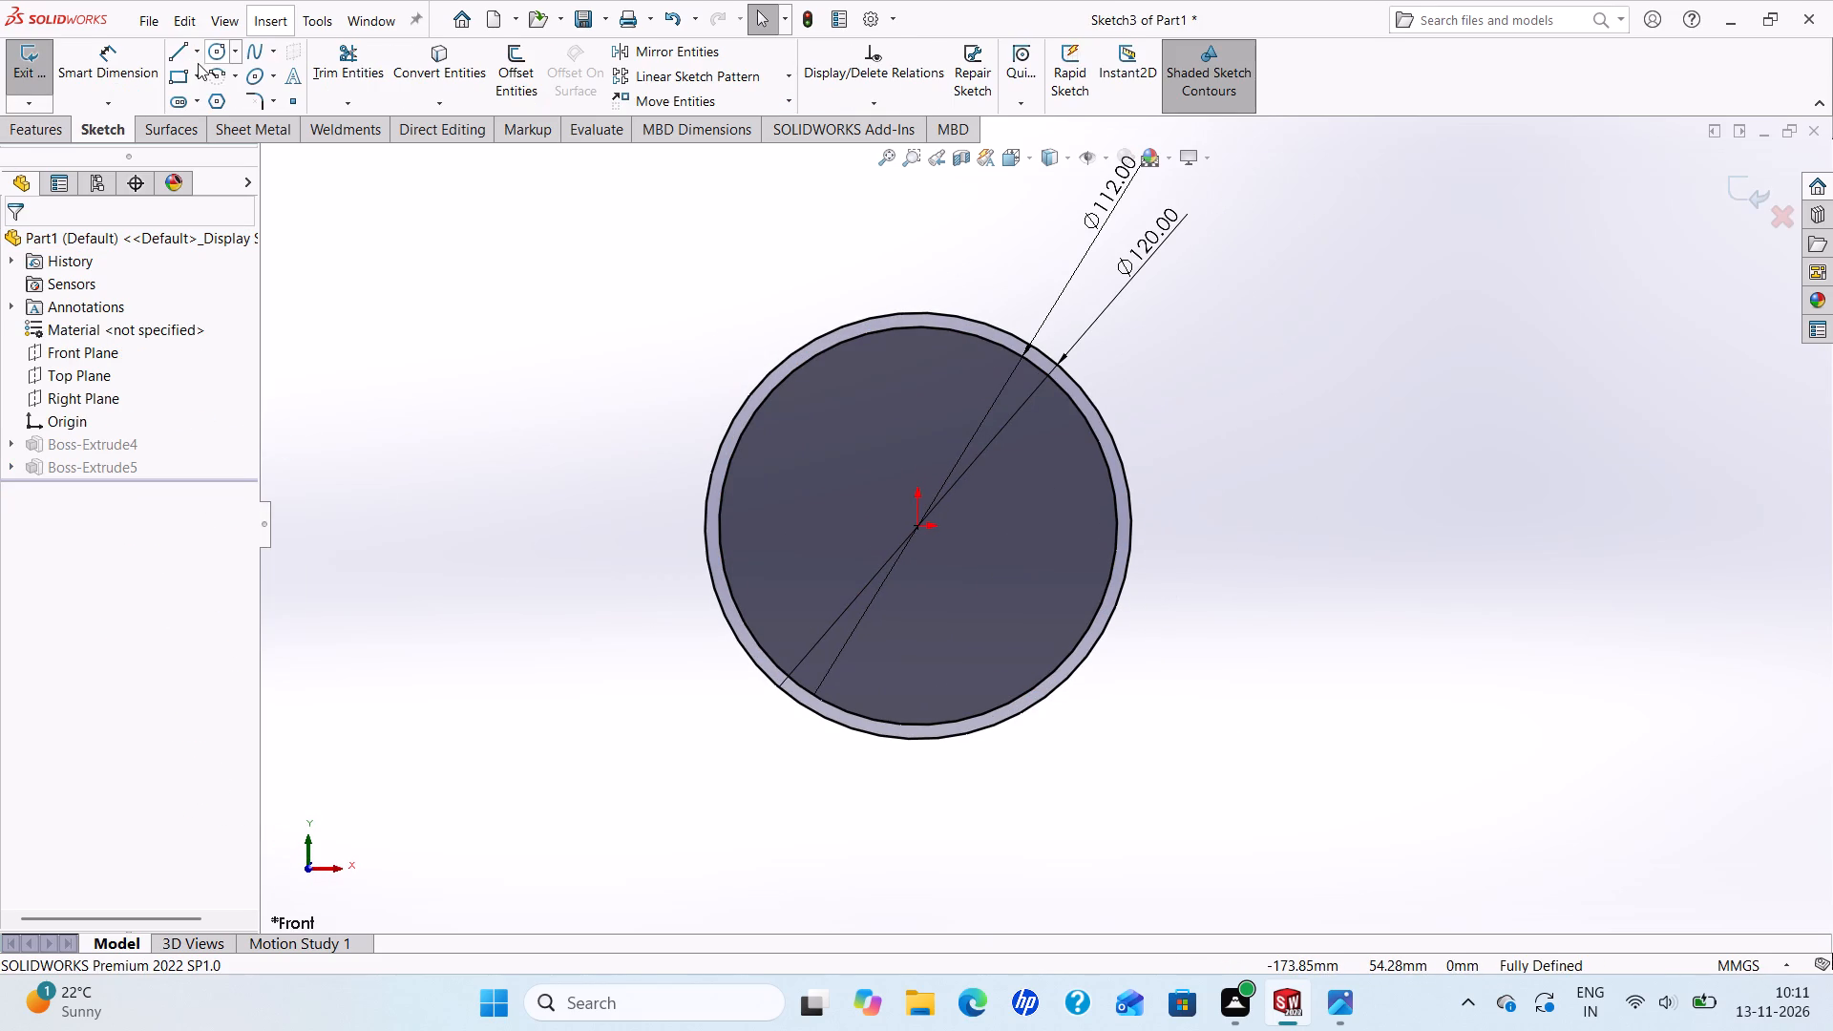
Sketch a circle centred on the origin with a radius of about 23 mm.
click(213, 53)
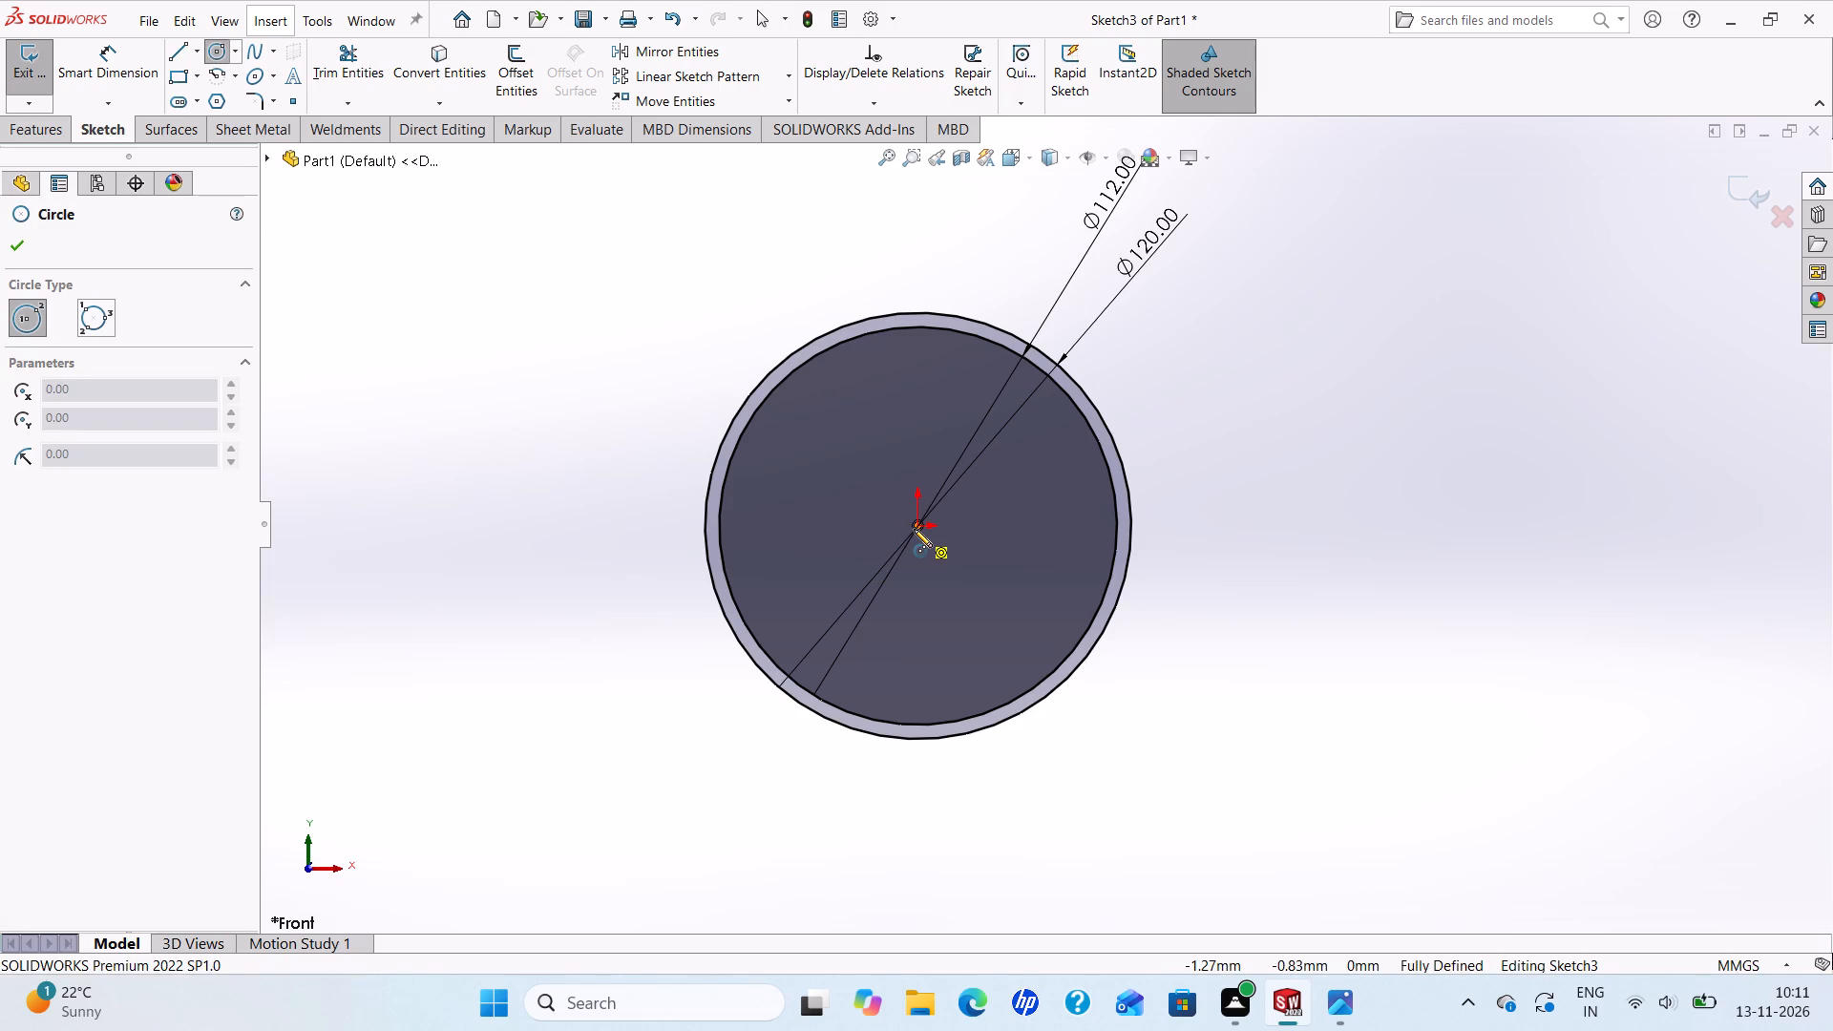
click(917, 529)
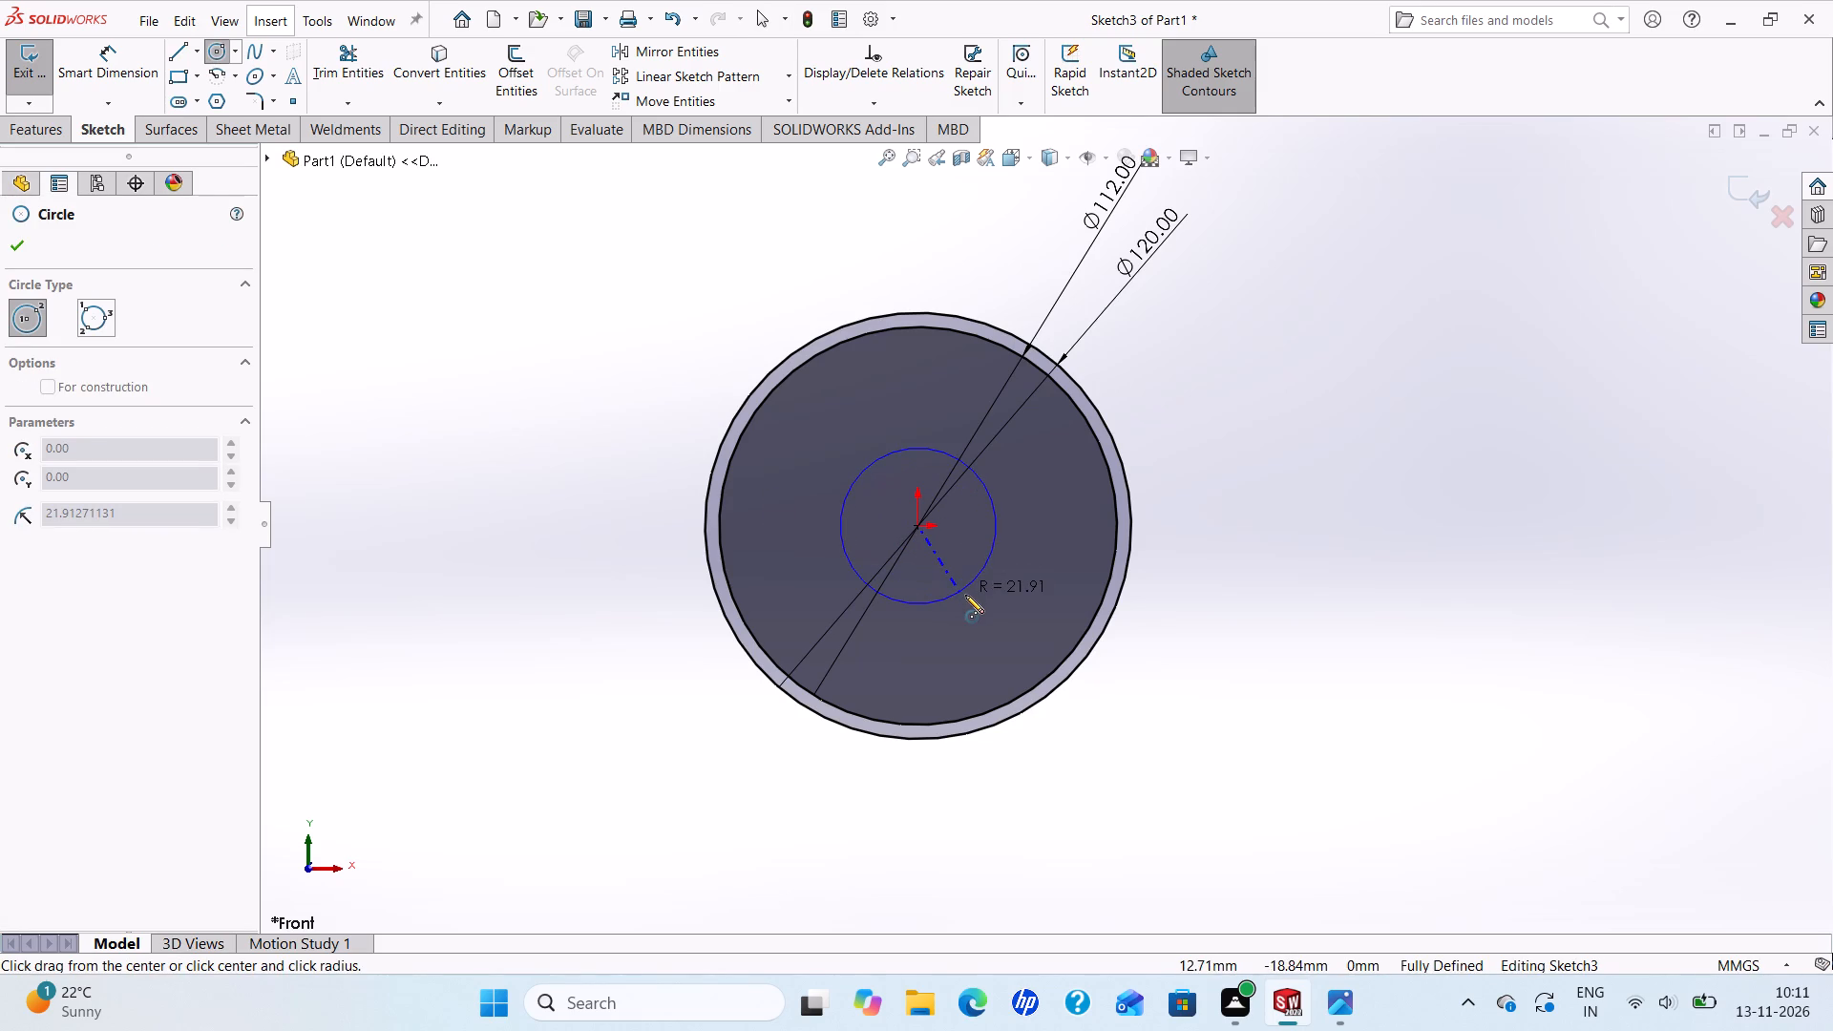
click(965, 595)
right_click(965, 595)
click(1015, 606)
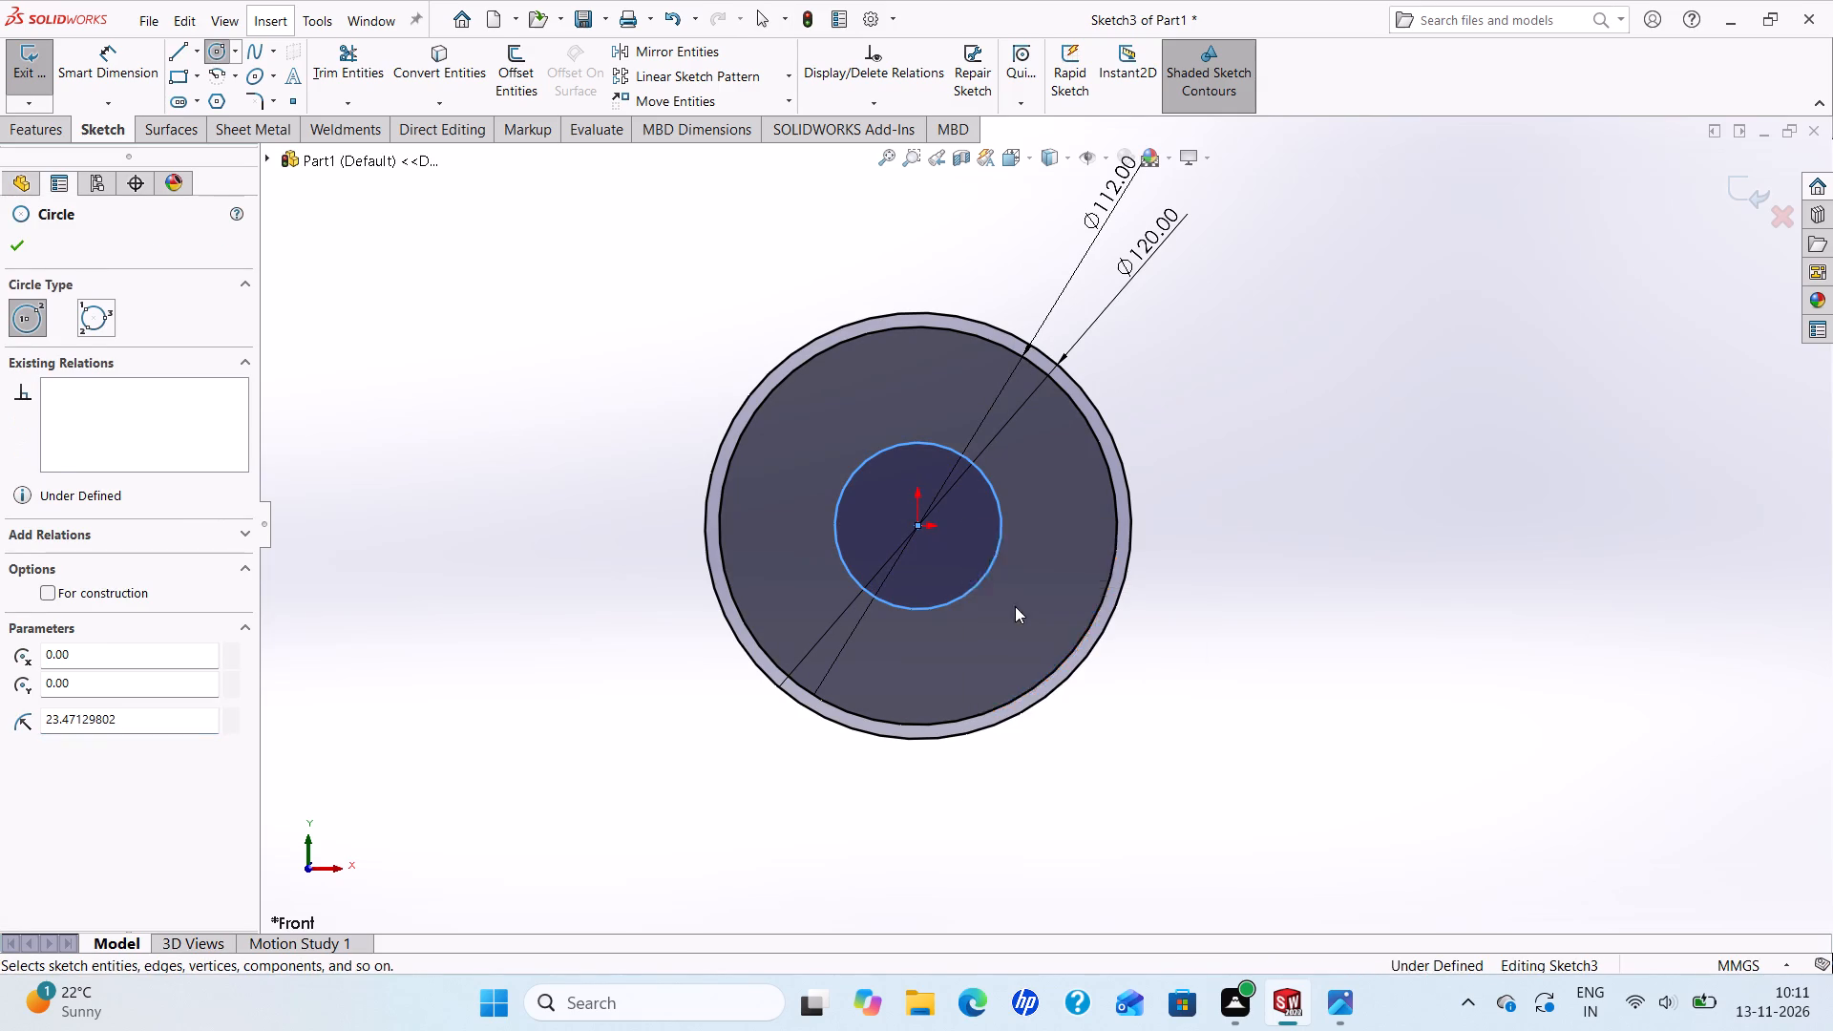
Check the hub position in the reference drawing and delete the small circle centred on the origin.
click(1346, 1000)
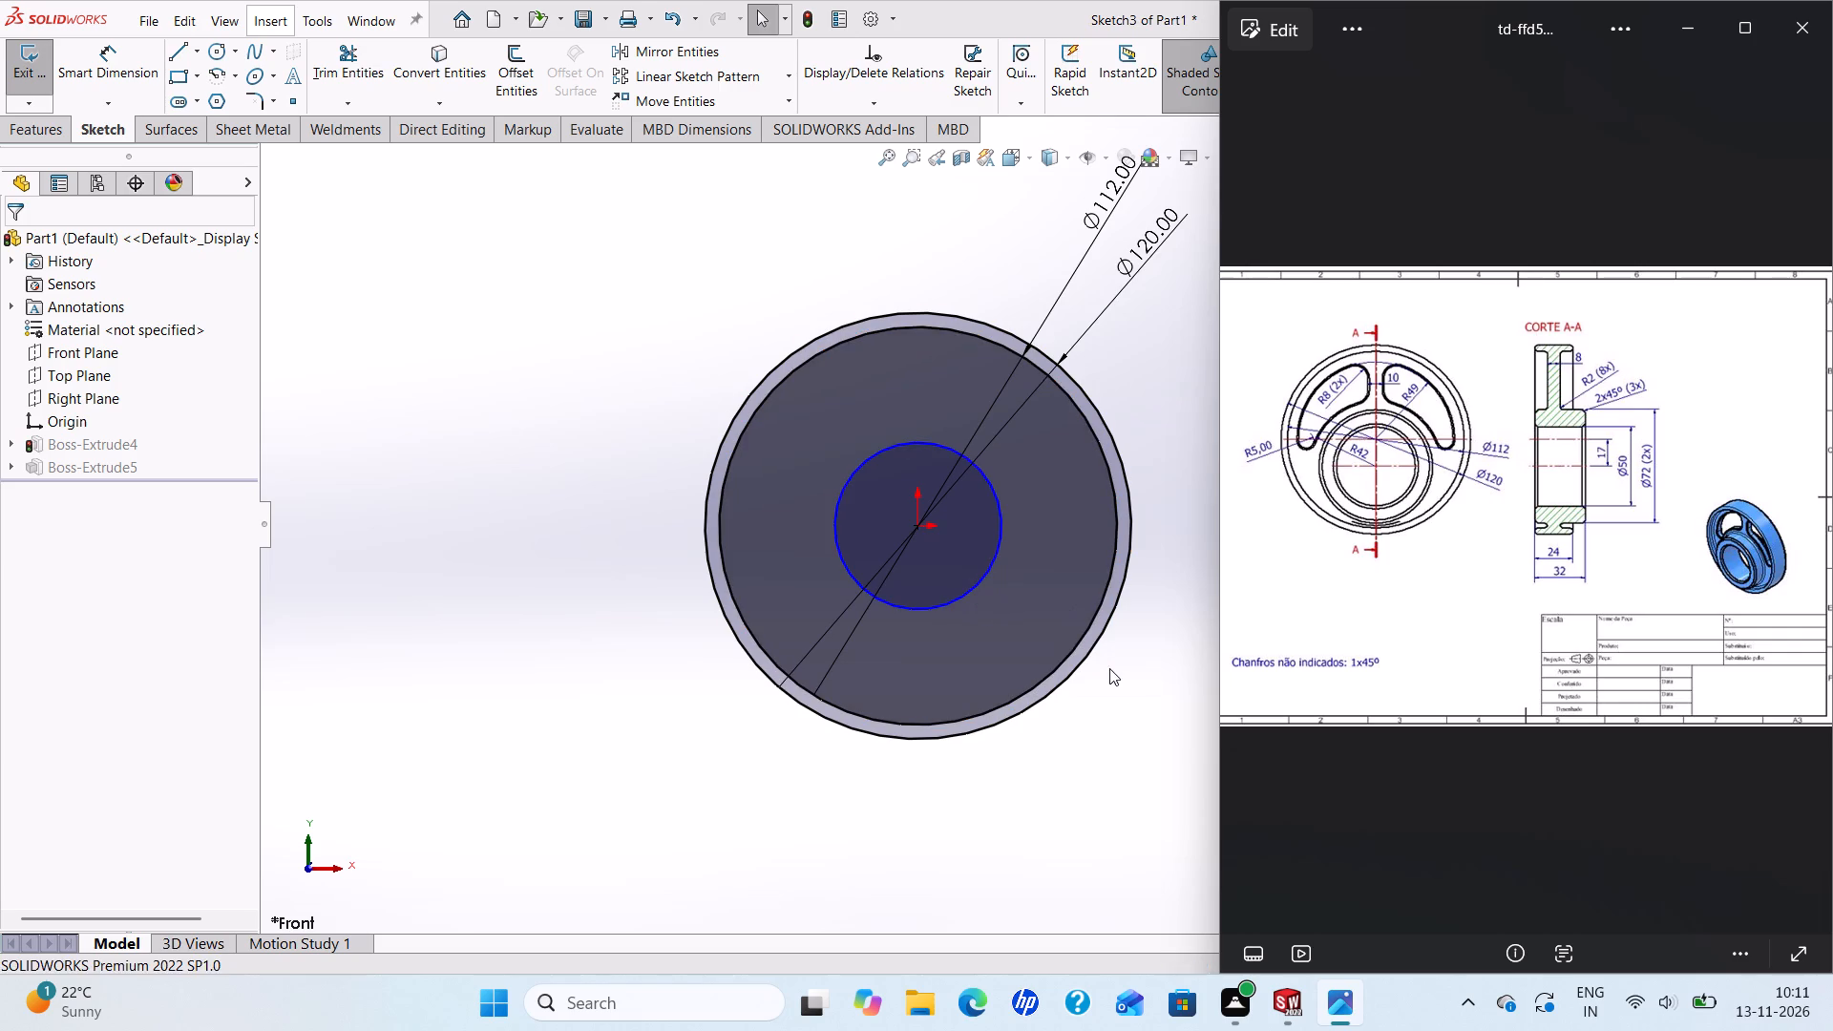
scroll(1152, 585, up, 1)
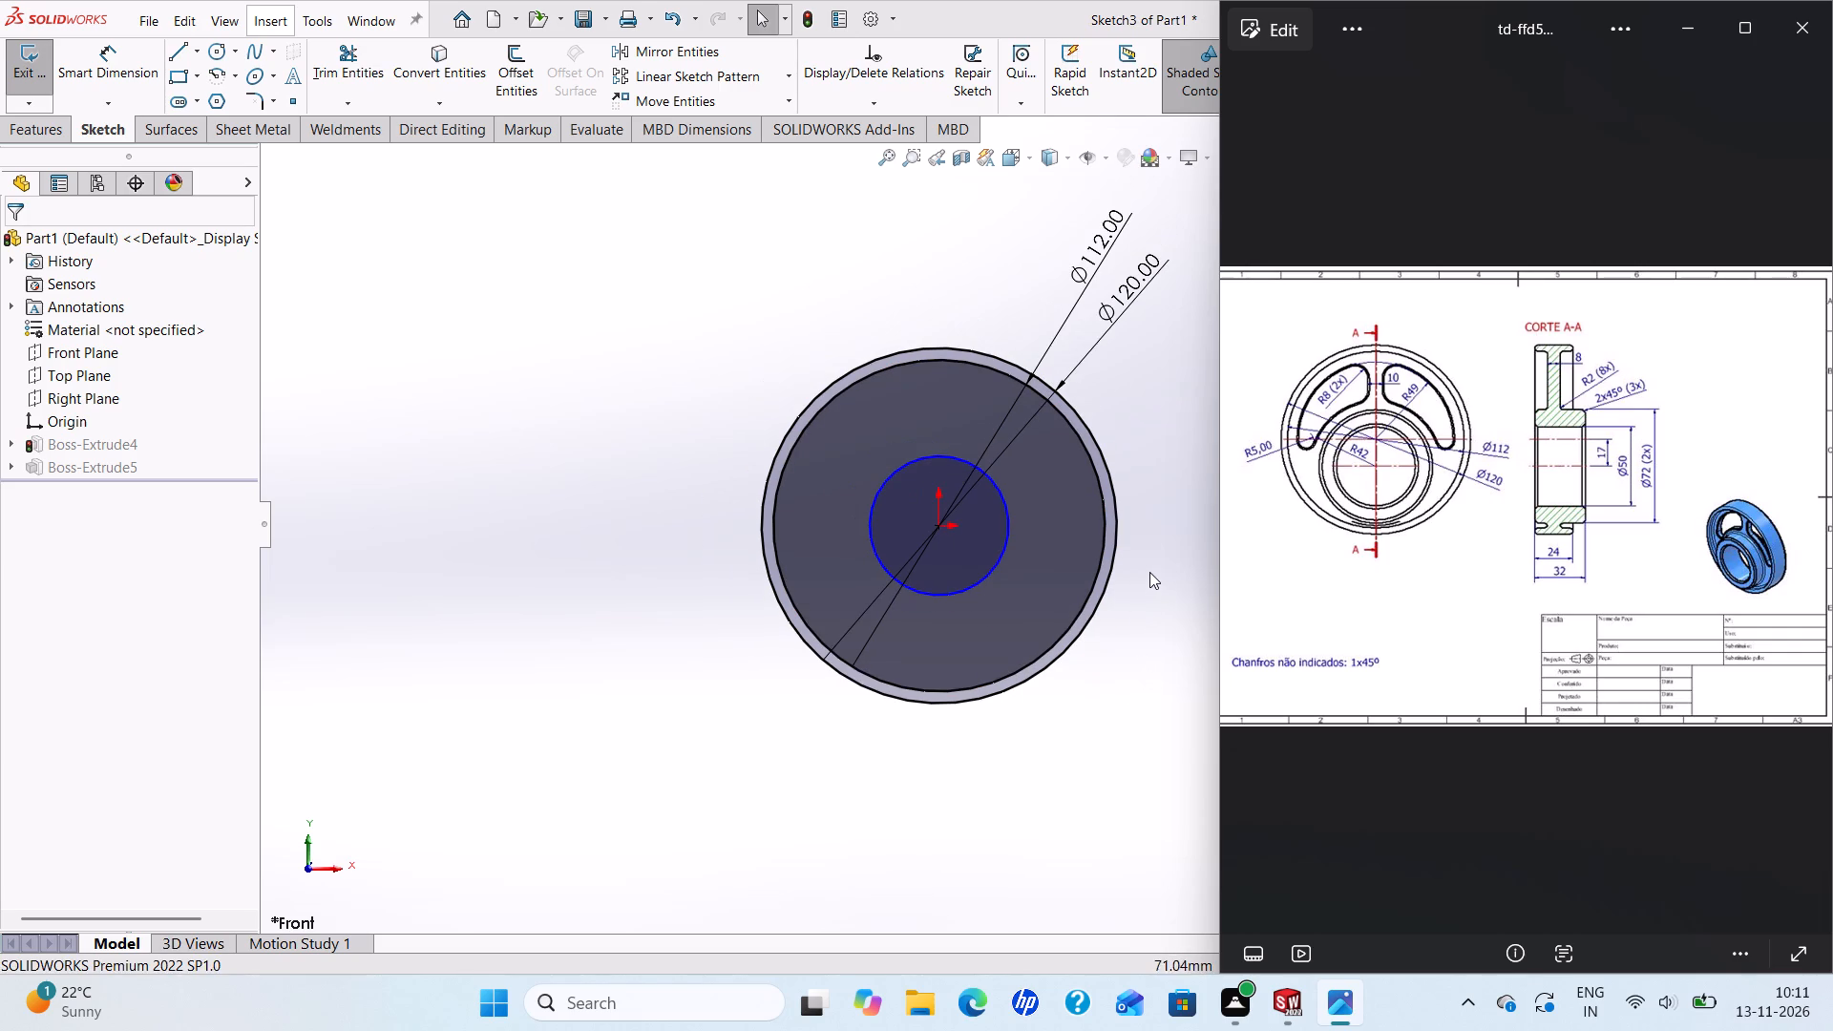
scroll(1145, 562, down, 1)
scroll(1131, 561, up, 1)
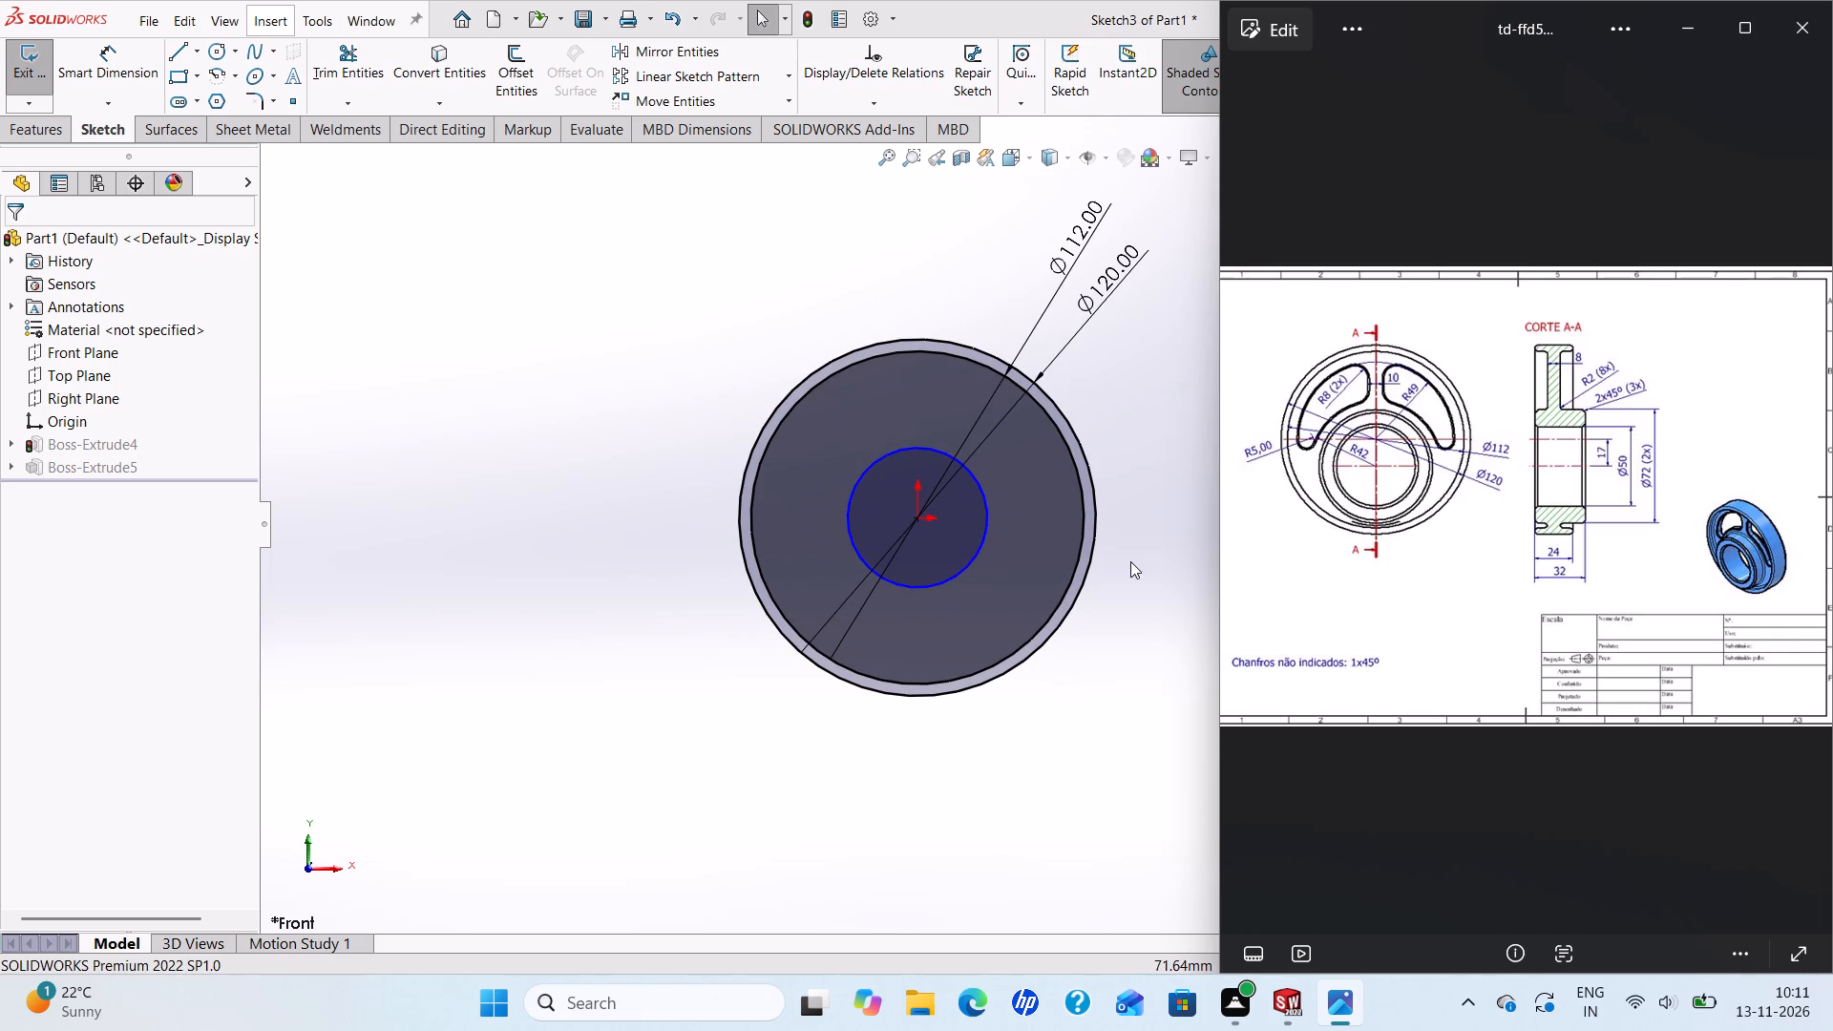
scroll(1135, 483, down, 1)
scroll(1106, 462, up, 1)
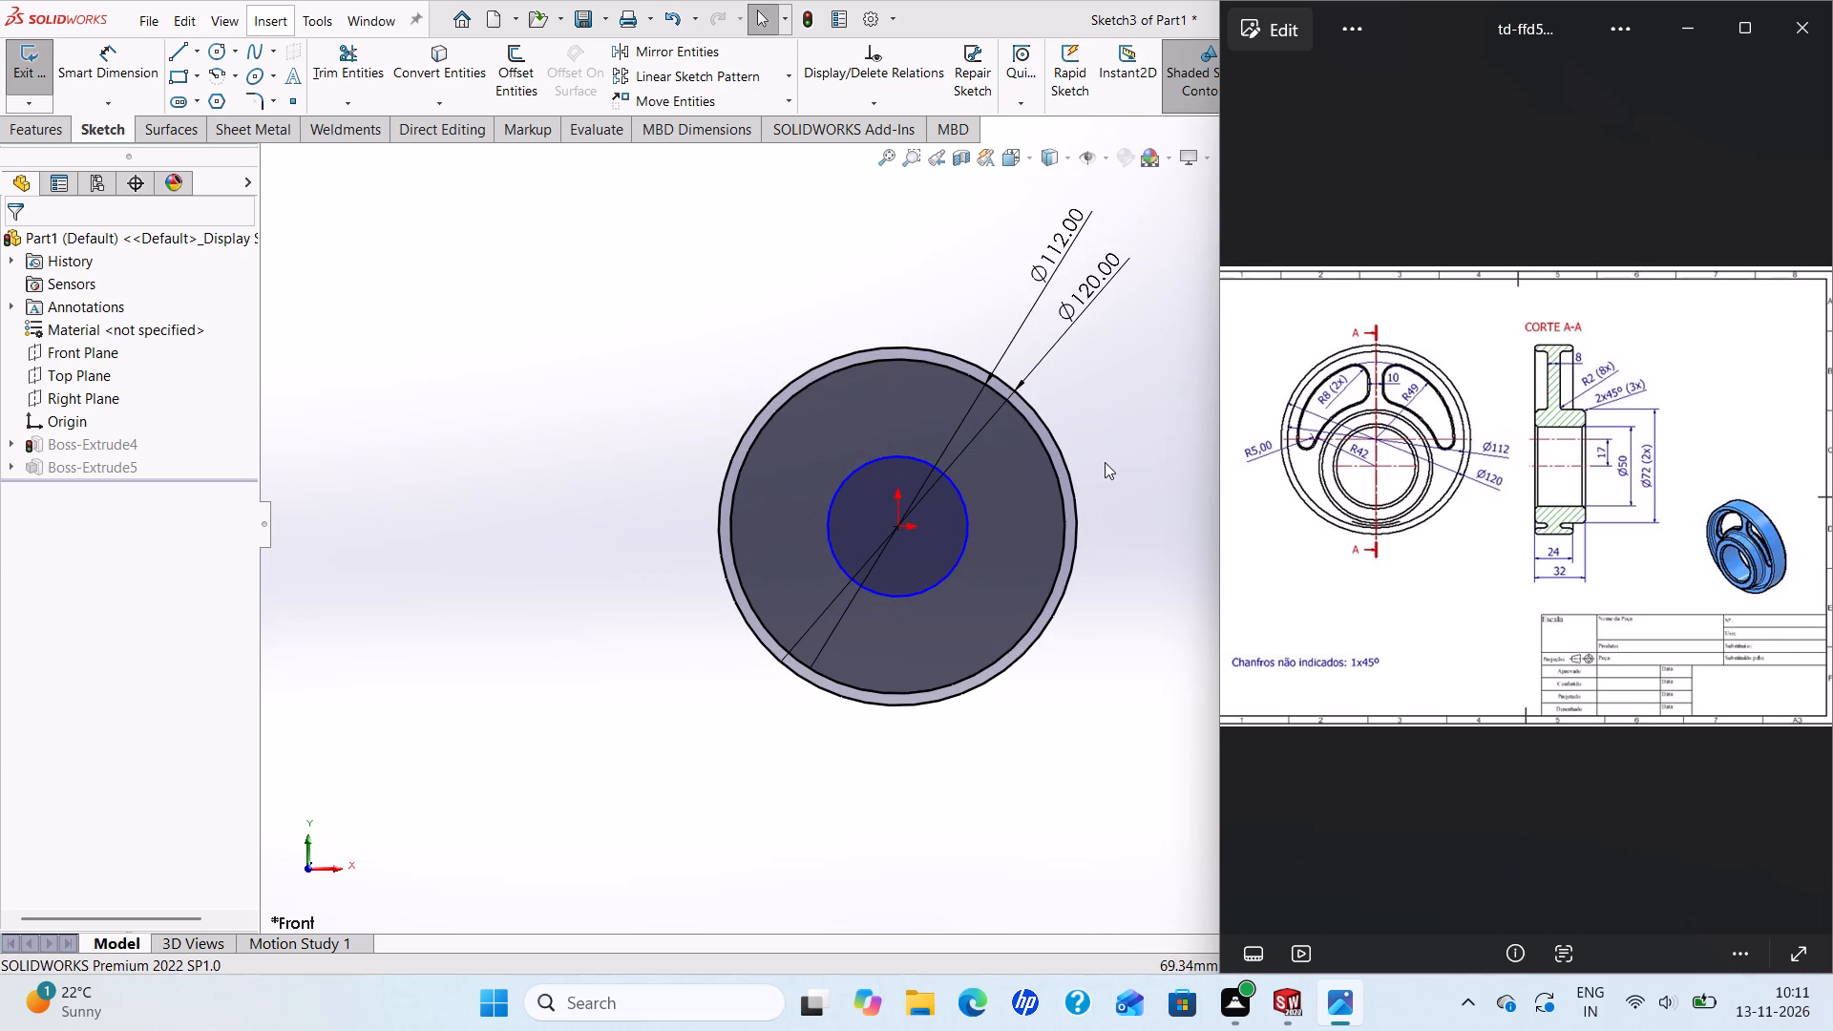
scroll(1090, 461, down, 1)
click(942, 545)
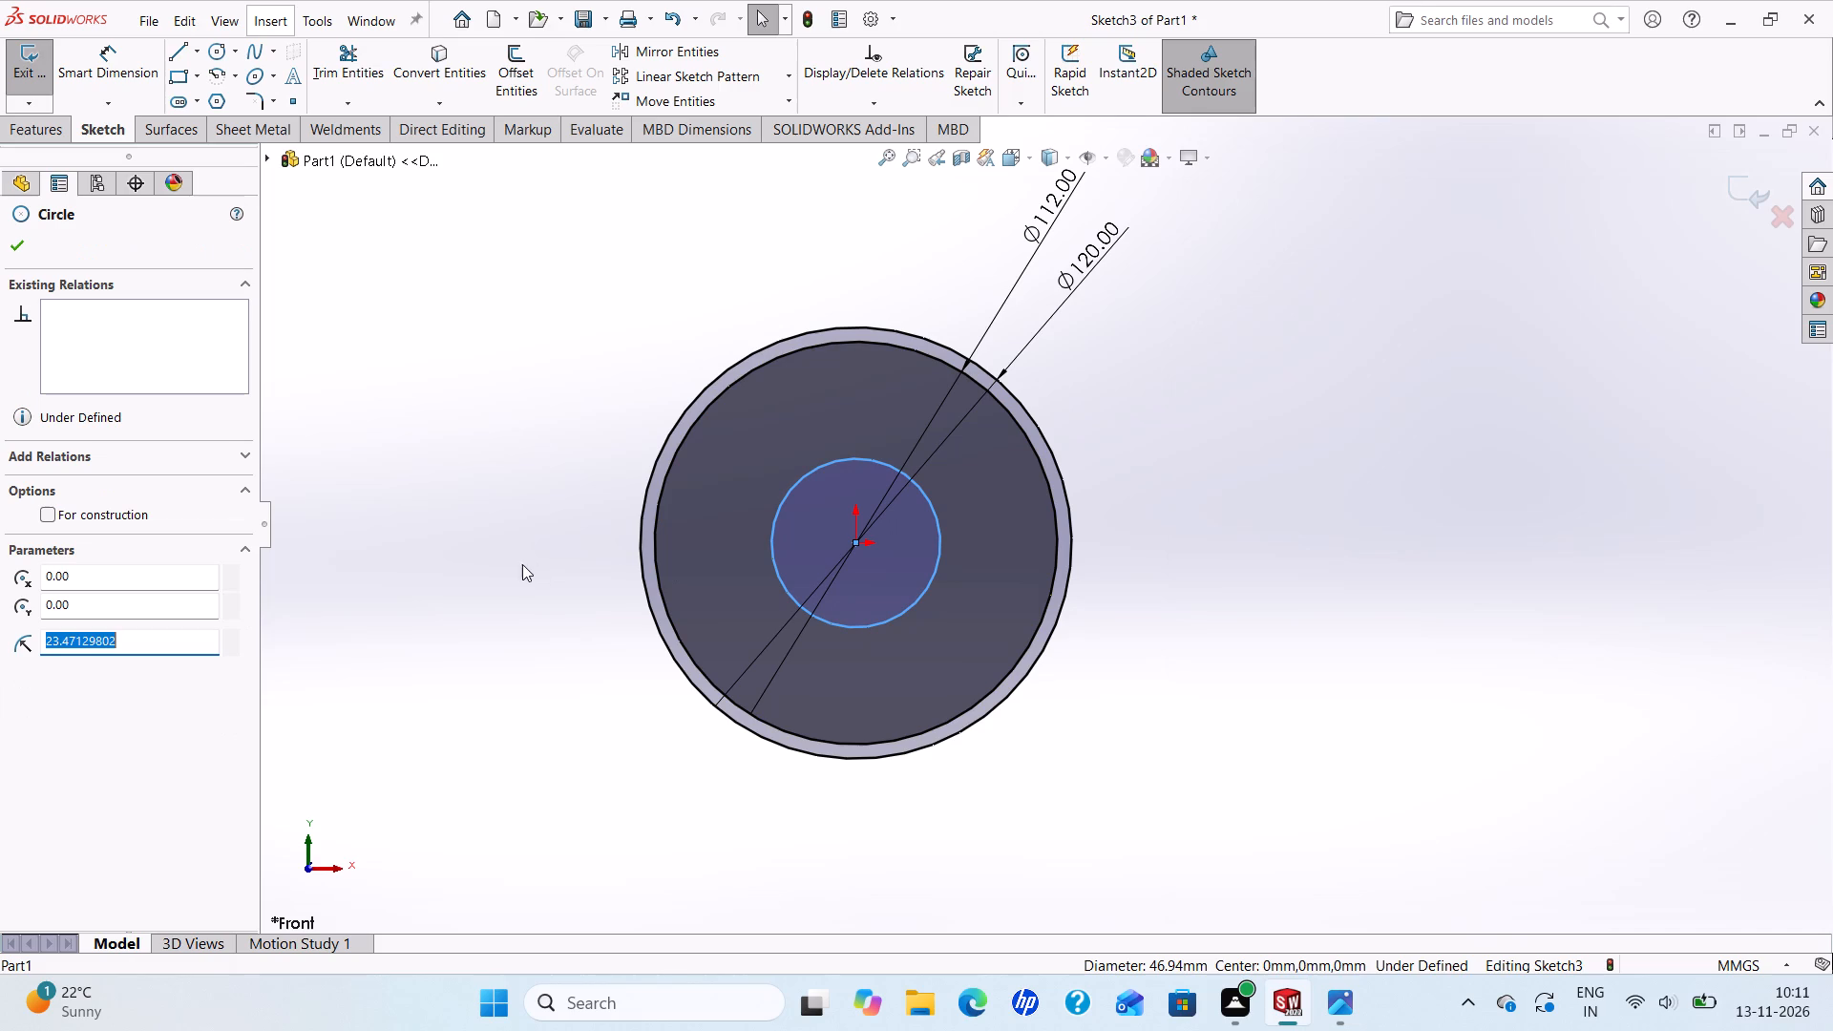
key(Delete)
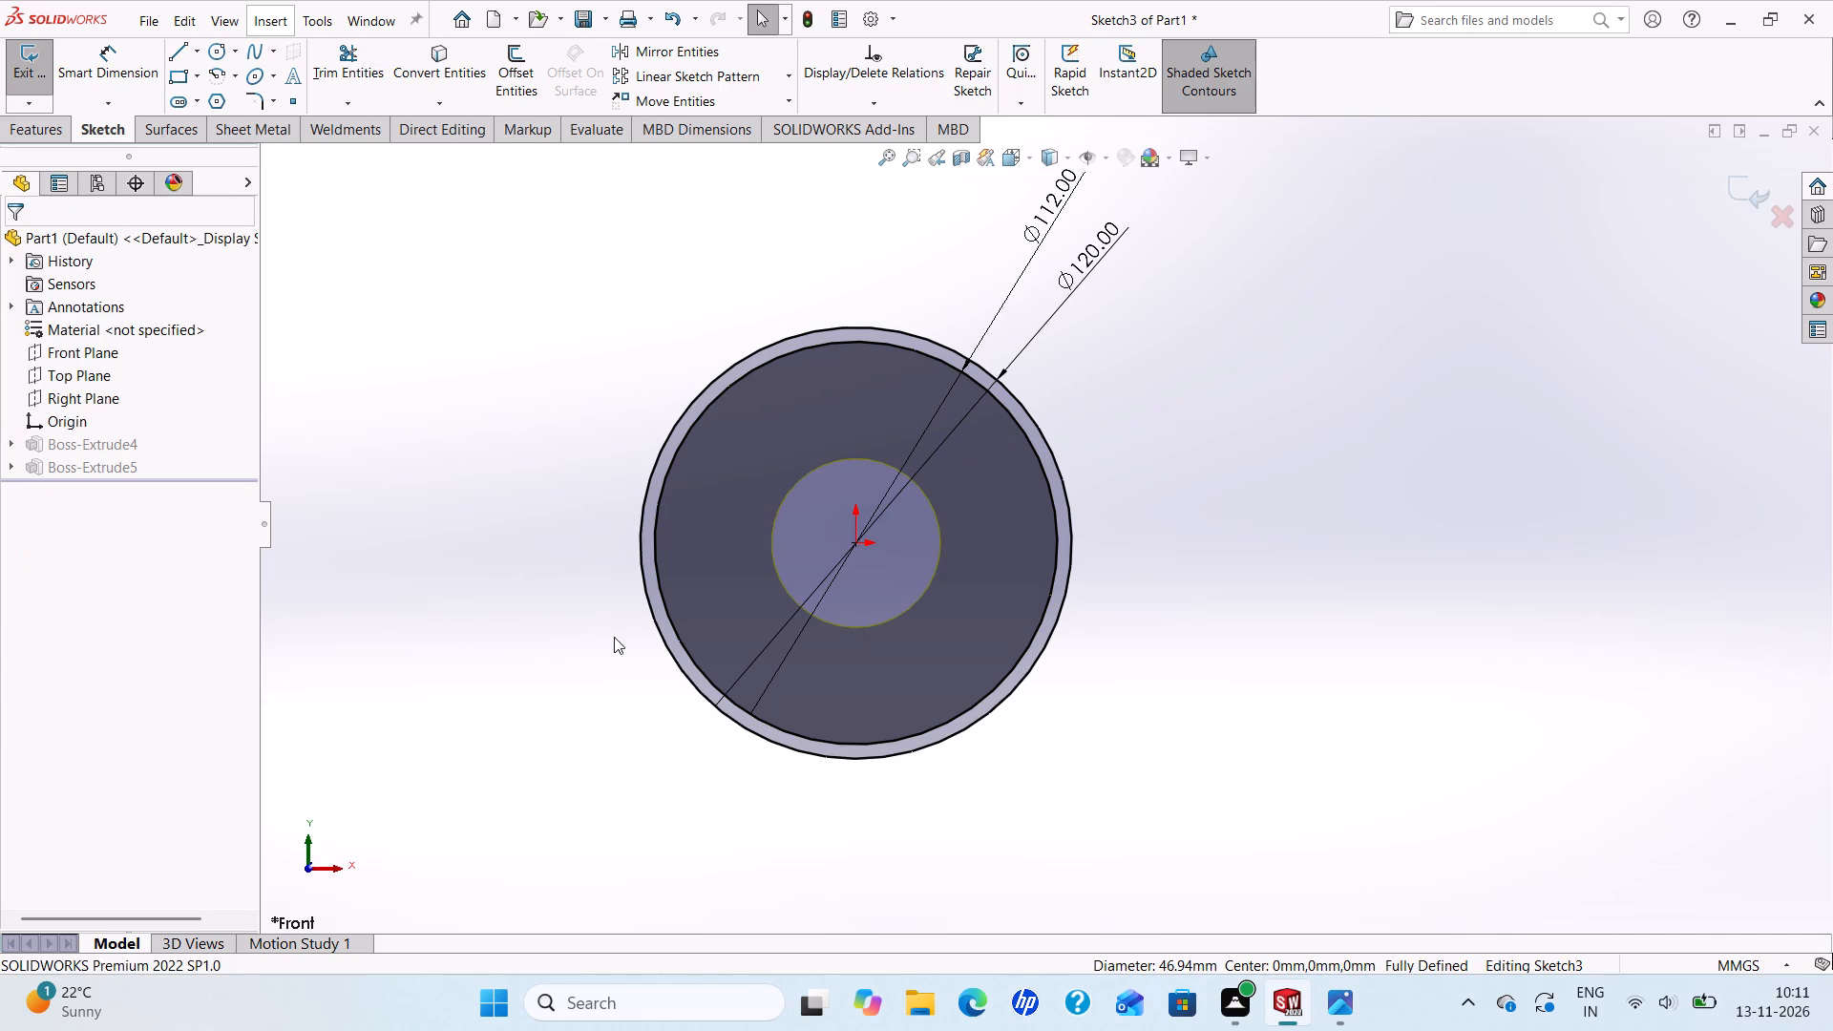
Draw a vertical 60 mm centerline from the origin down to the bottom of the 120 mm circle.
click(196, 56)
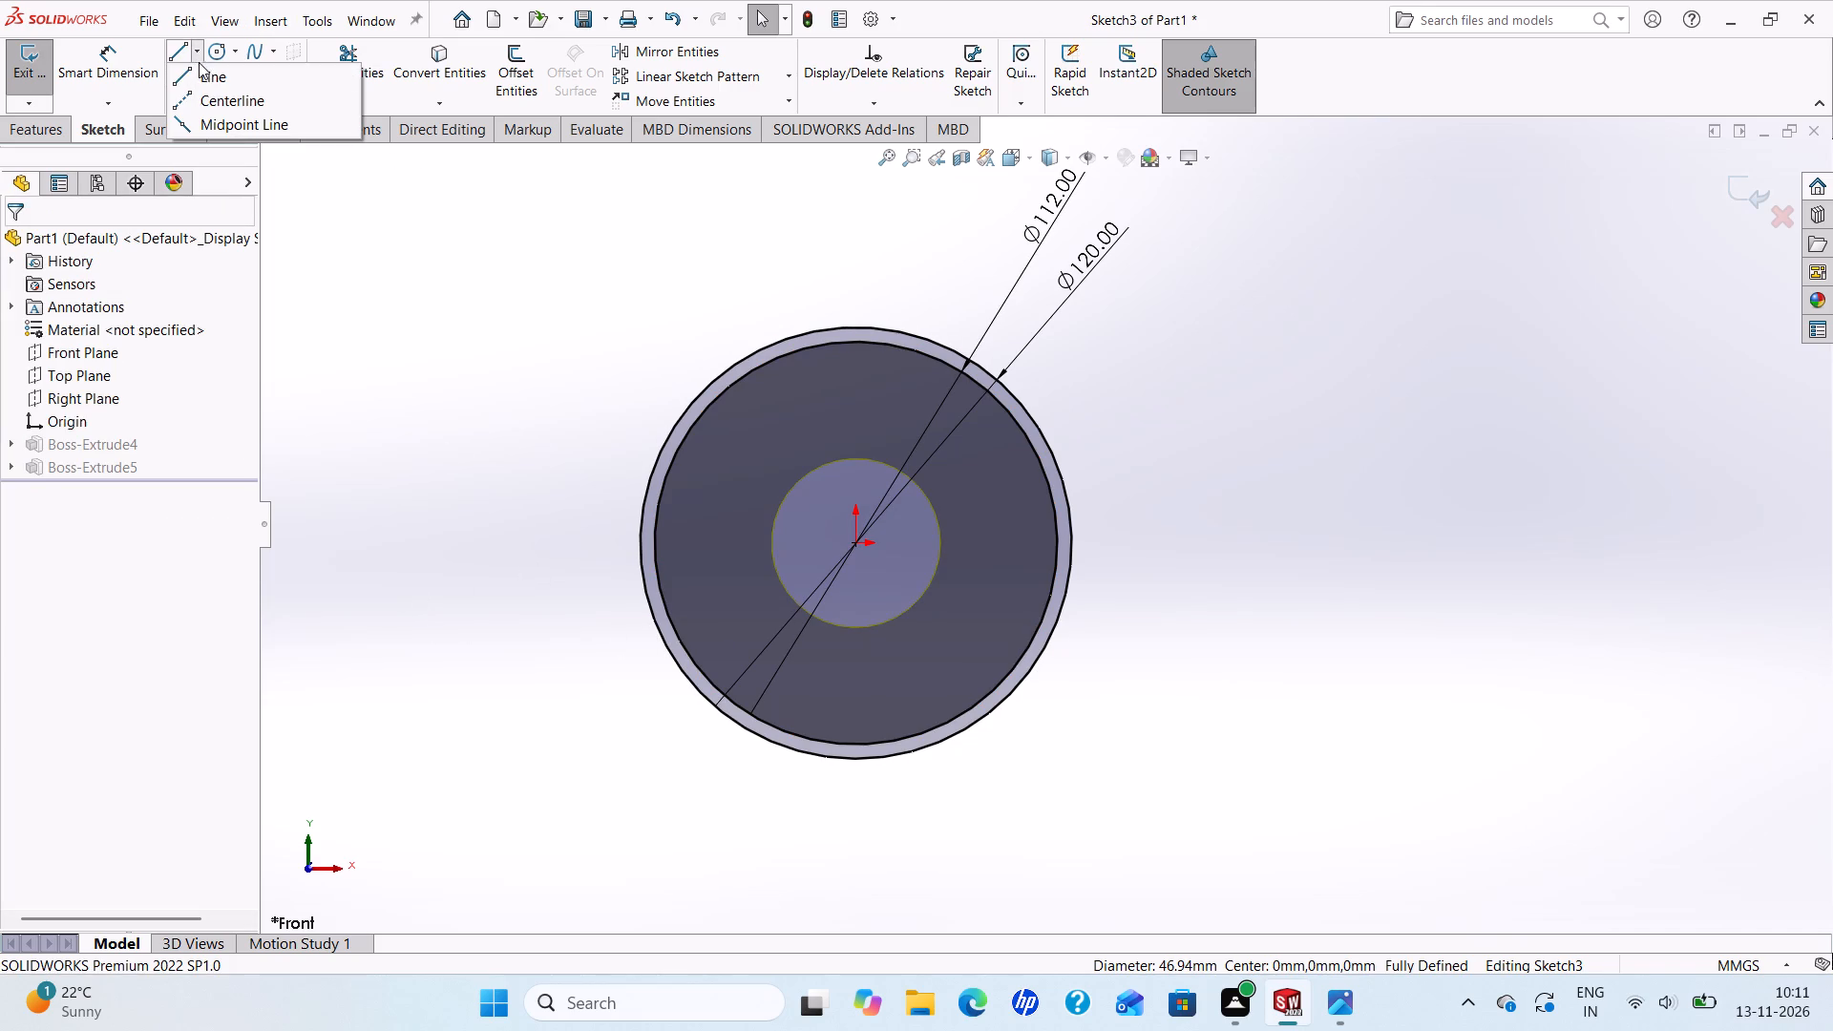
click(205, 99)
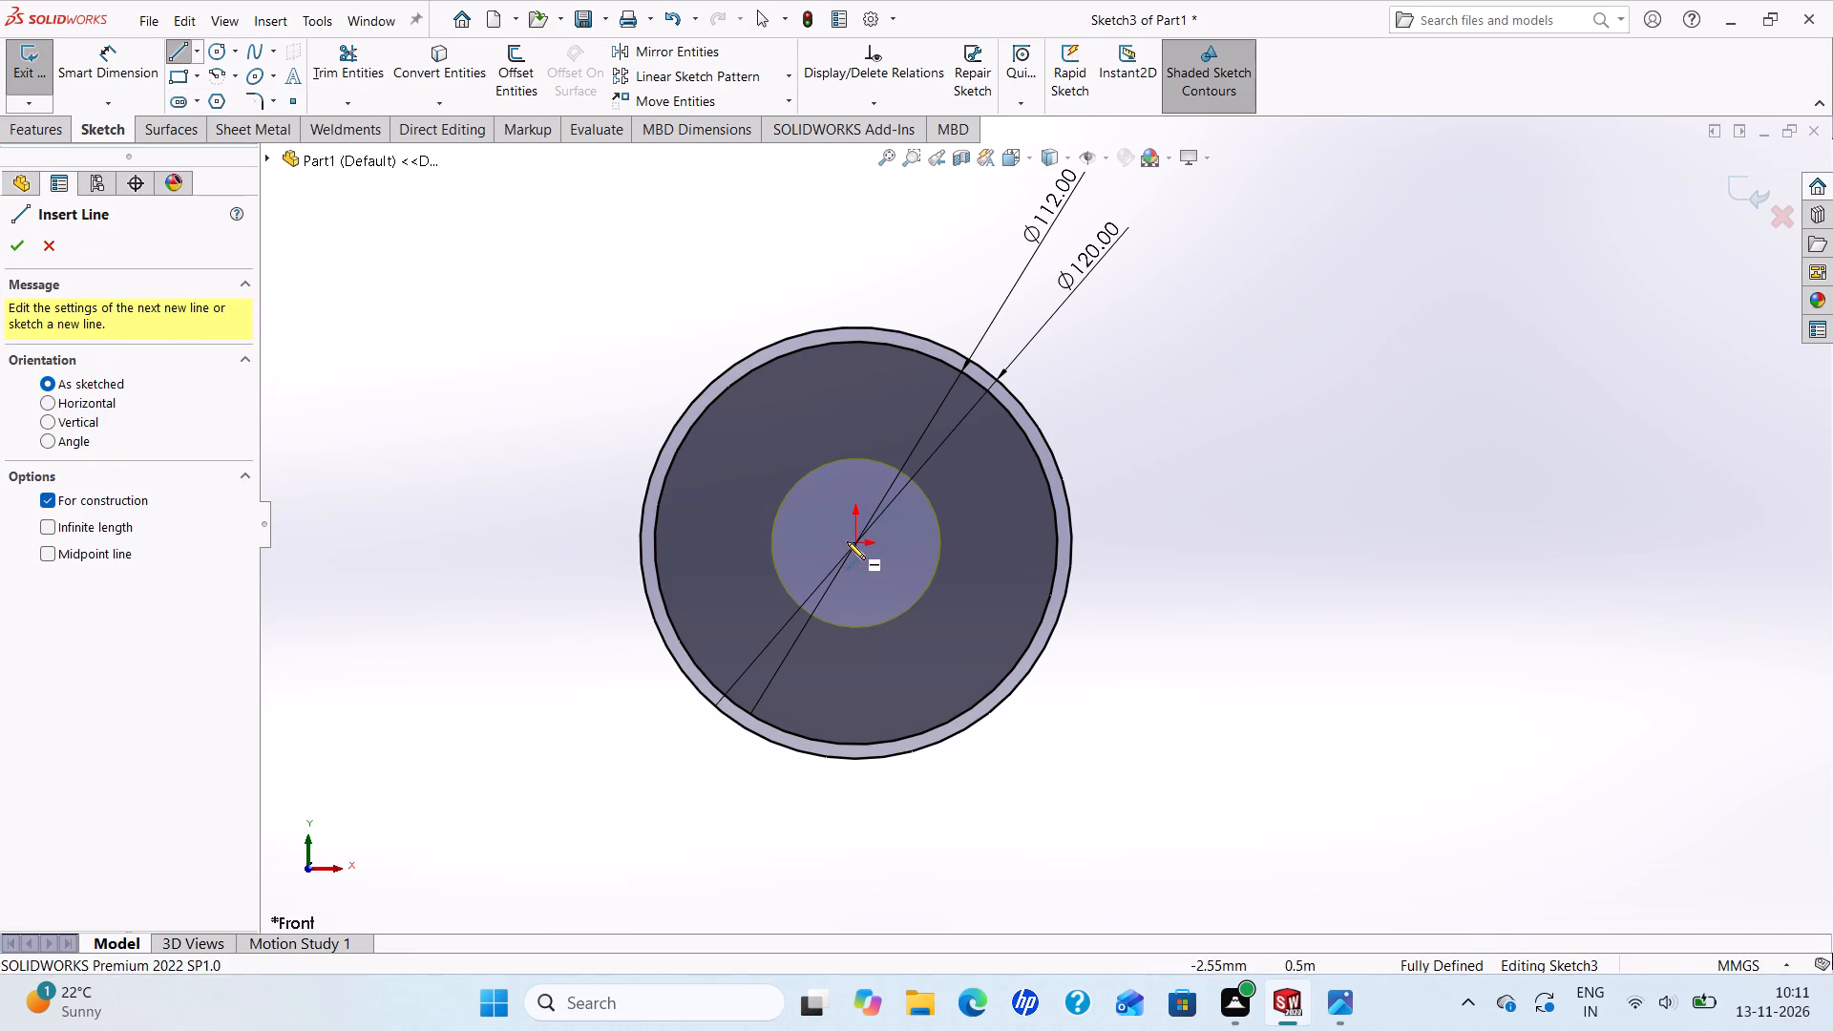
click(853, 538)
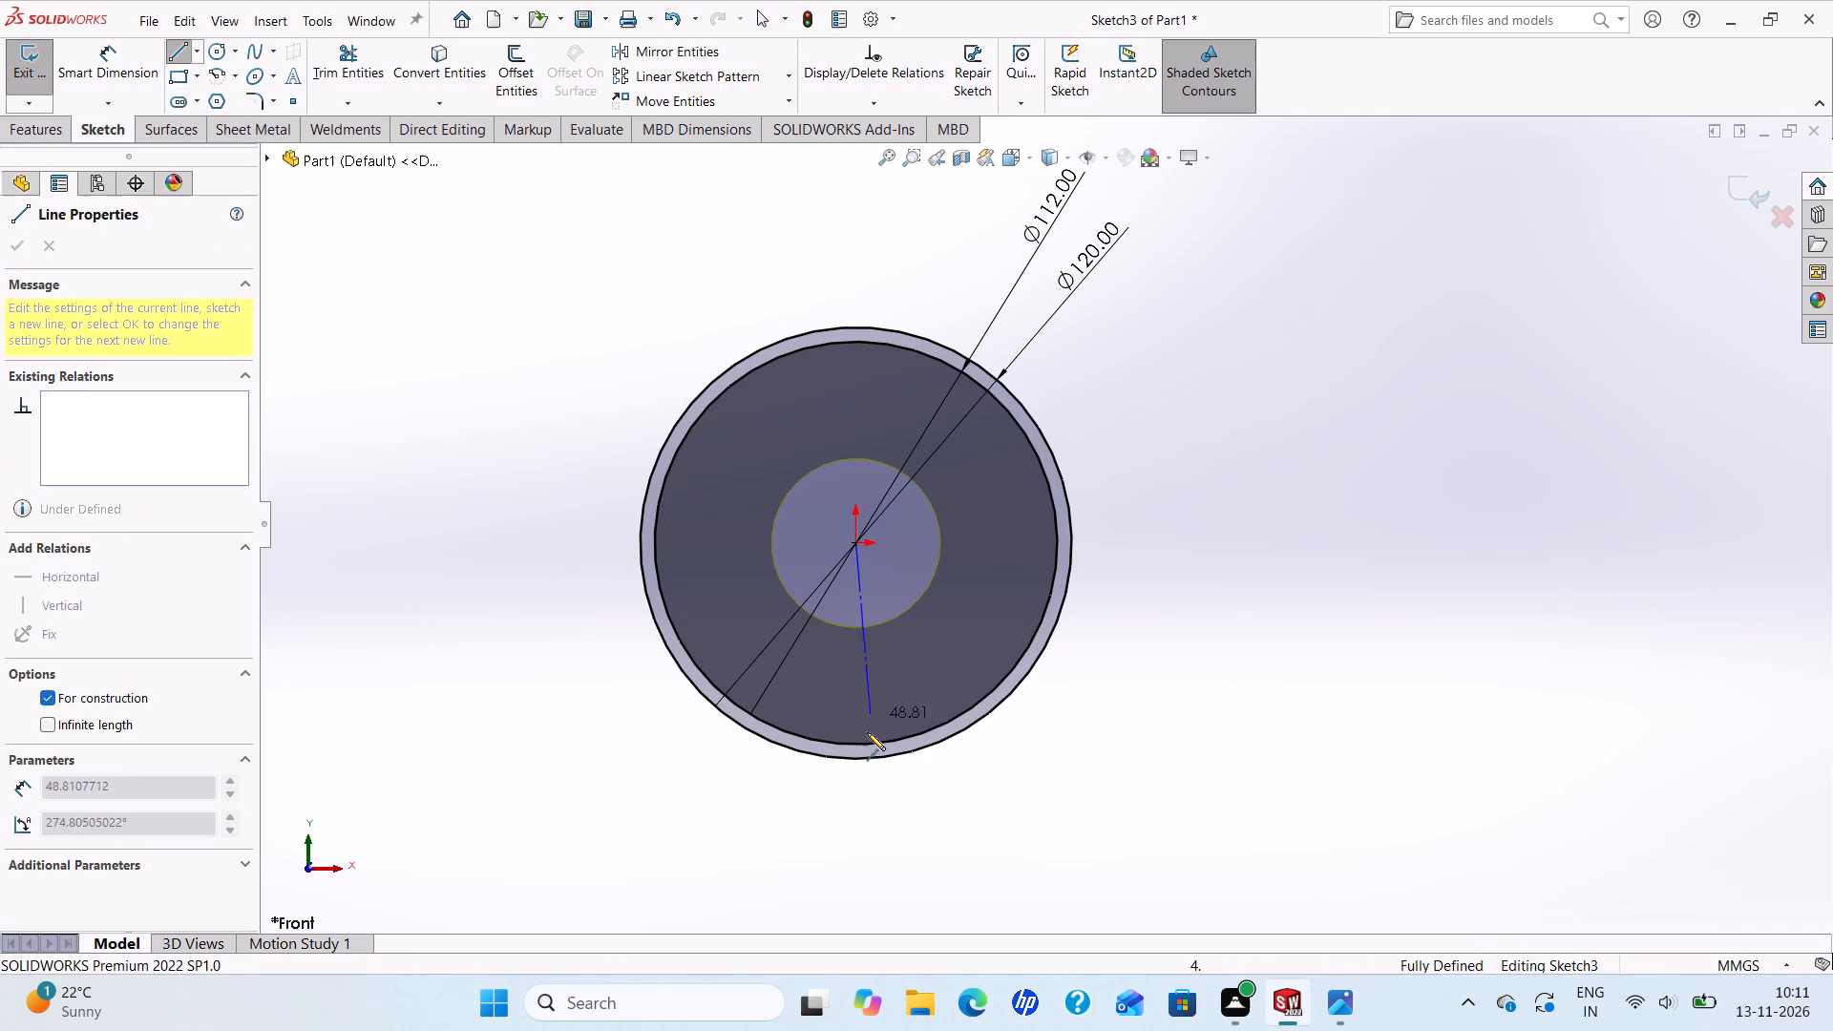
click(858, 756)
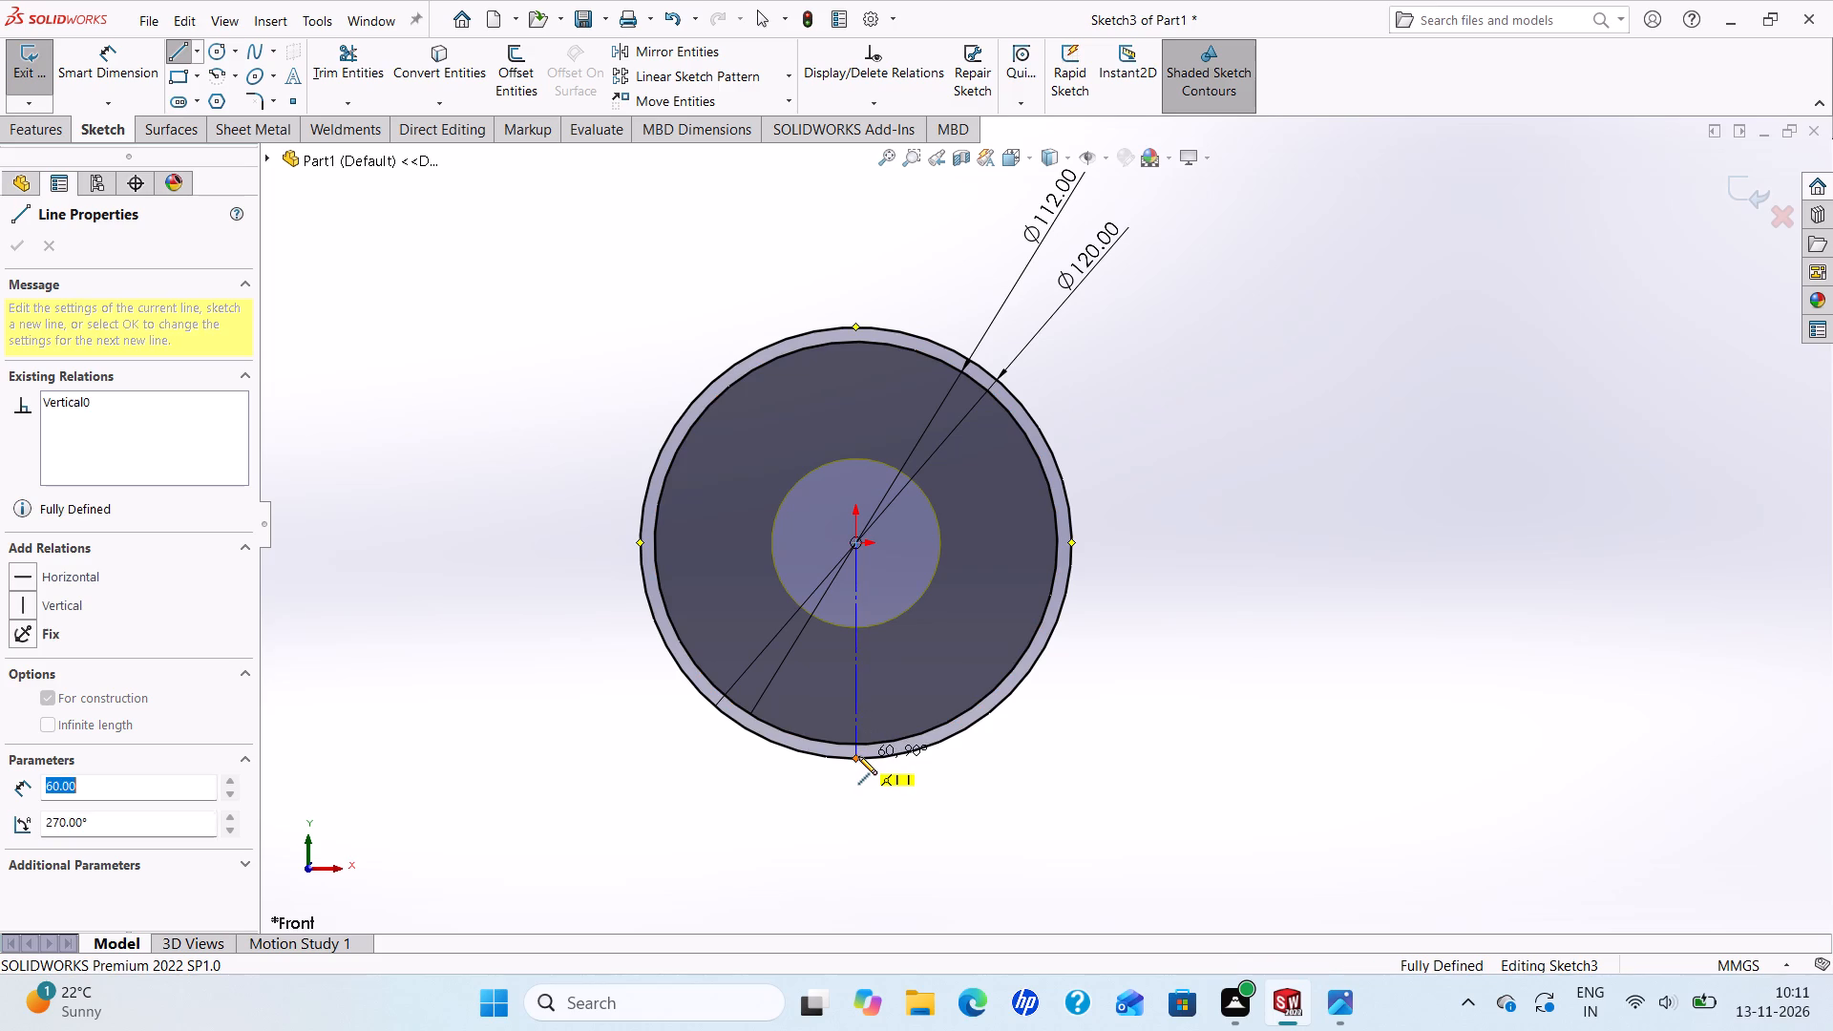
right_click(858, 756)
click(918, 770)
Sketch two concentric circles with radii of about 18 mm and 29 mm, centred on the vertical centerline's midpoint.
scroll(980, 717, up, 1)
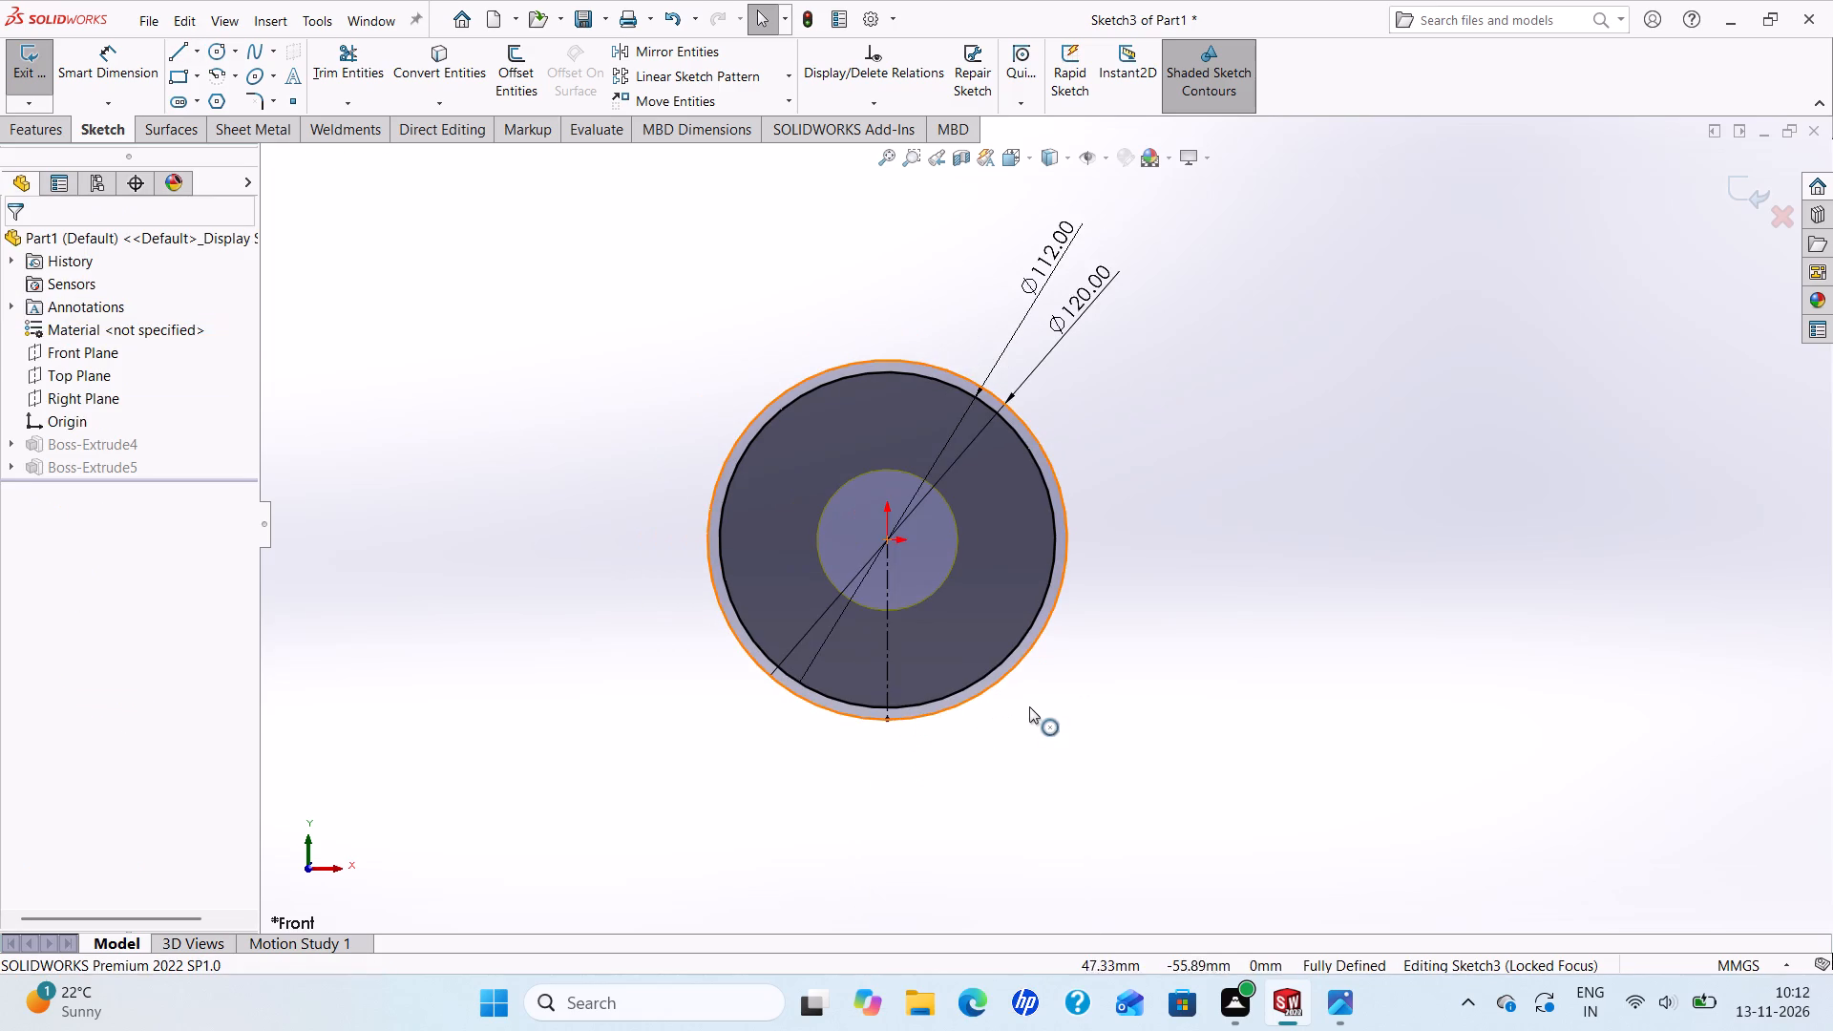
scroll(1032, 702, down, 1)
click(216, 51)
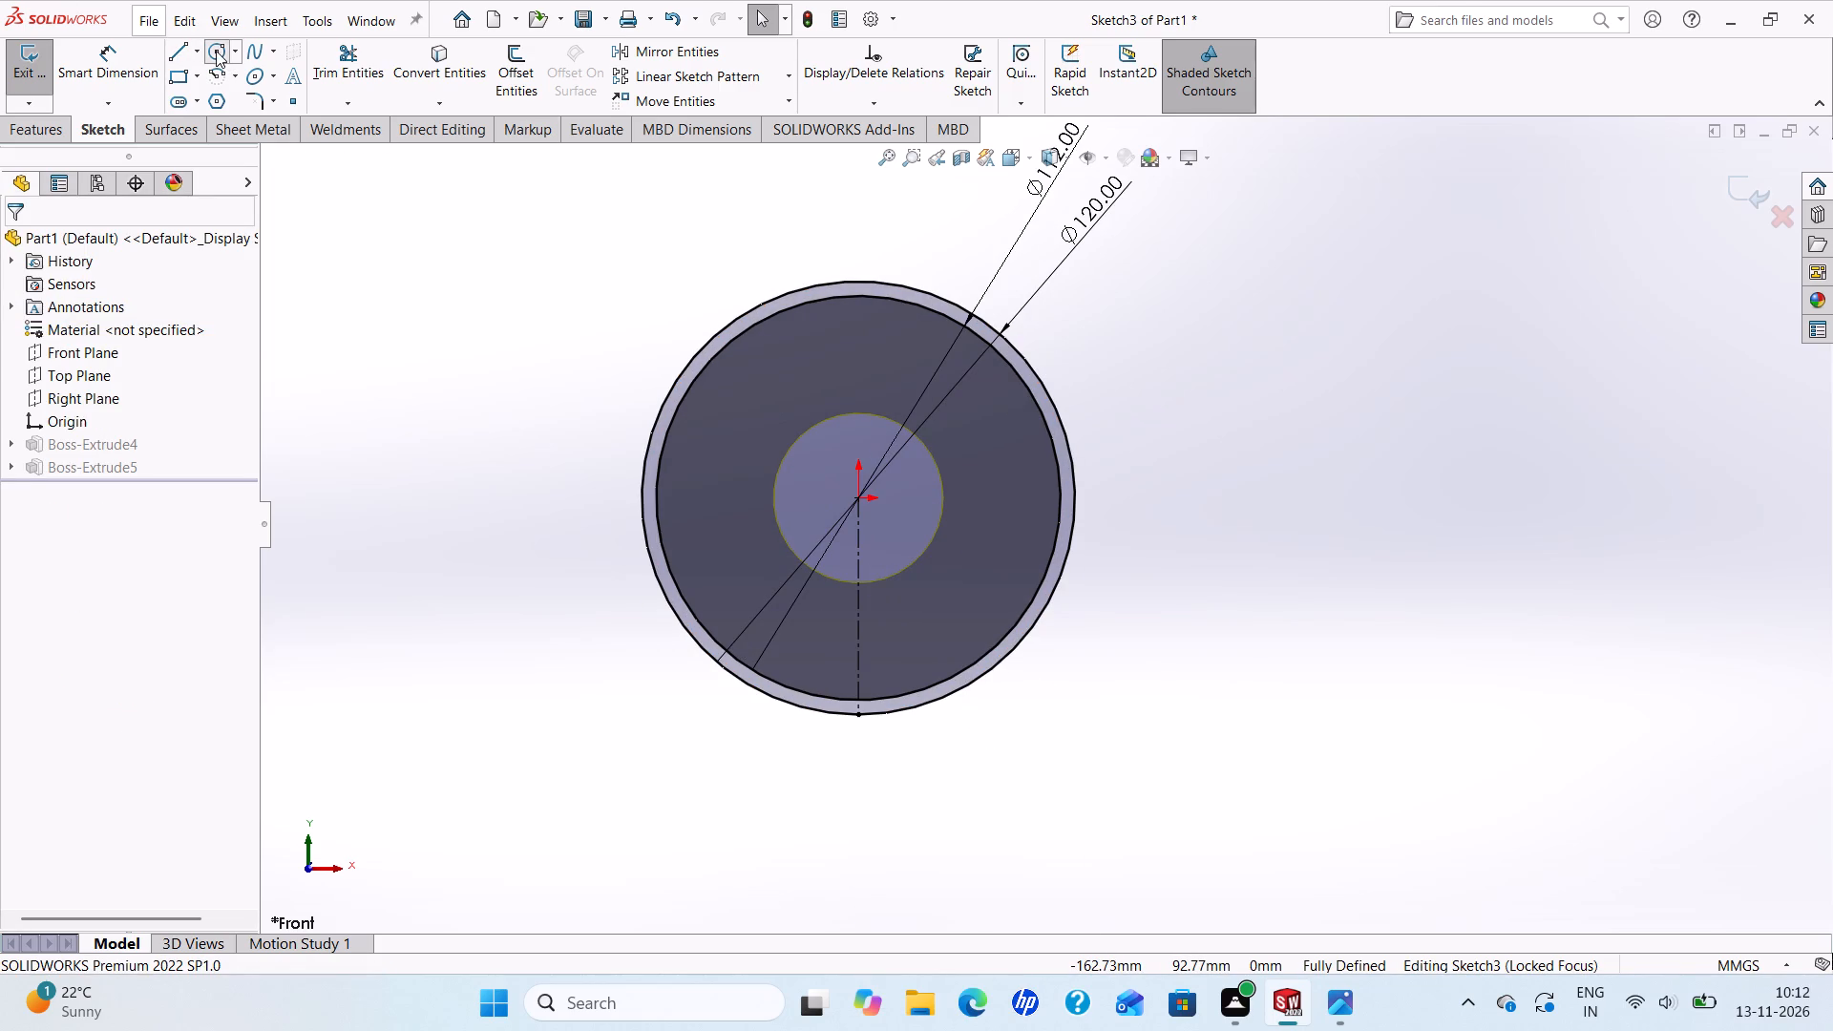
click(860, 607)
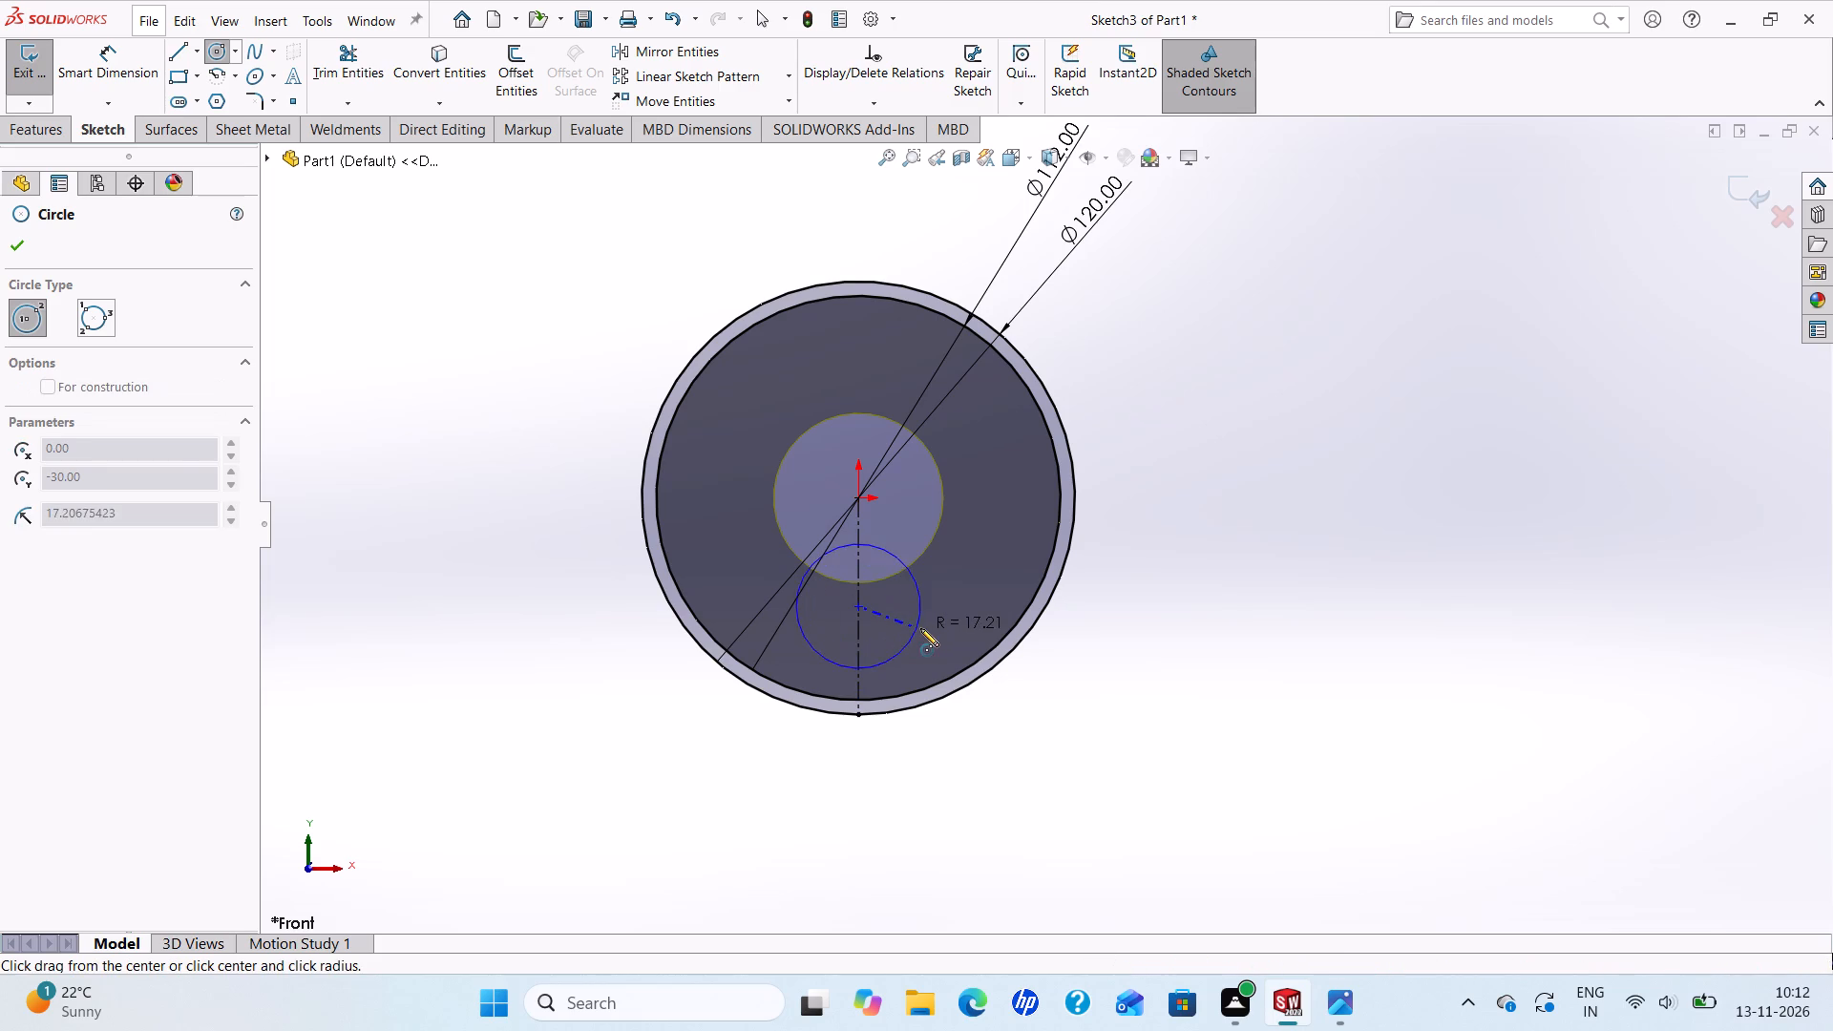
click(920, 628)
click(857, 603)
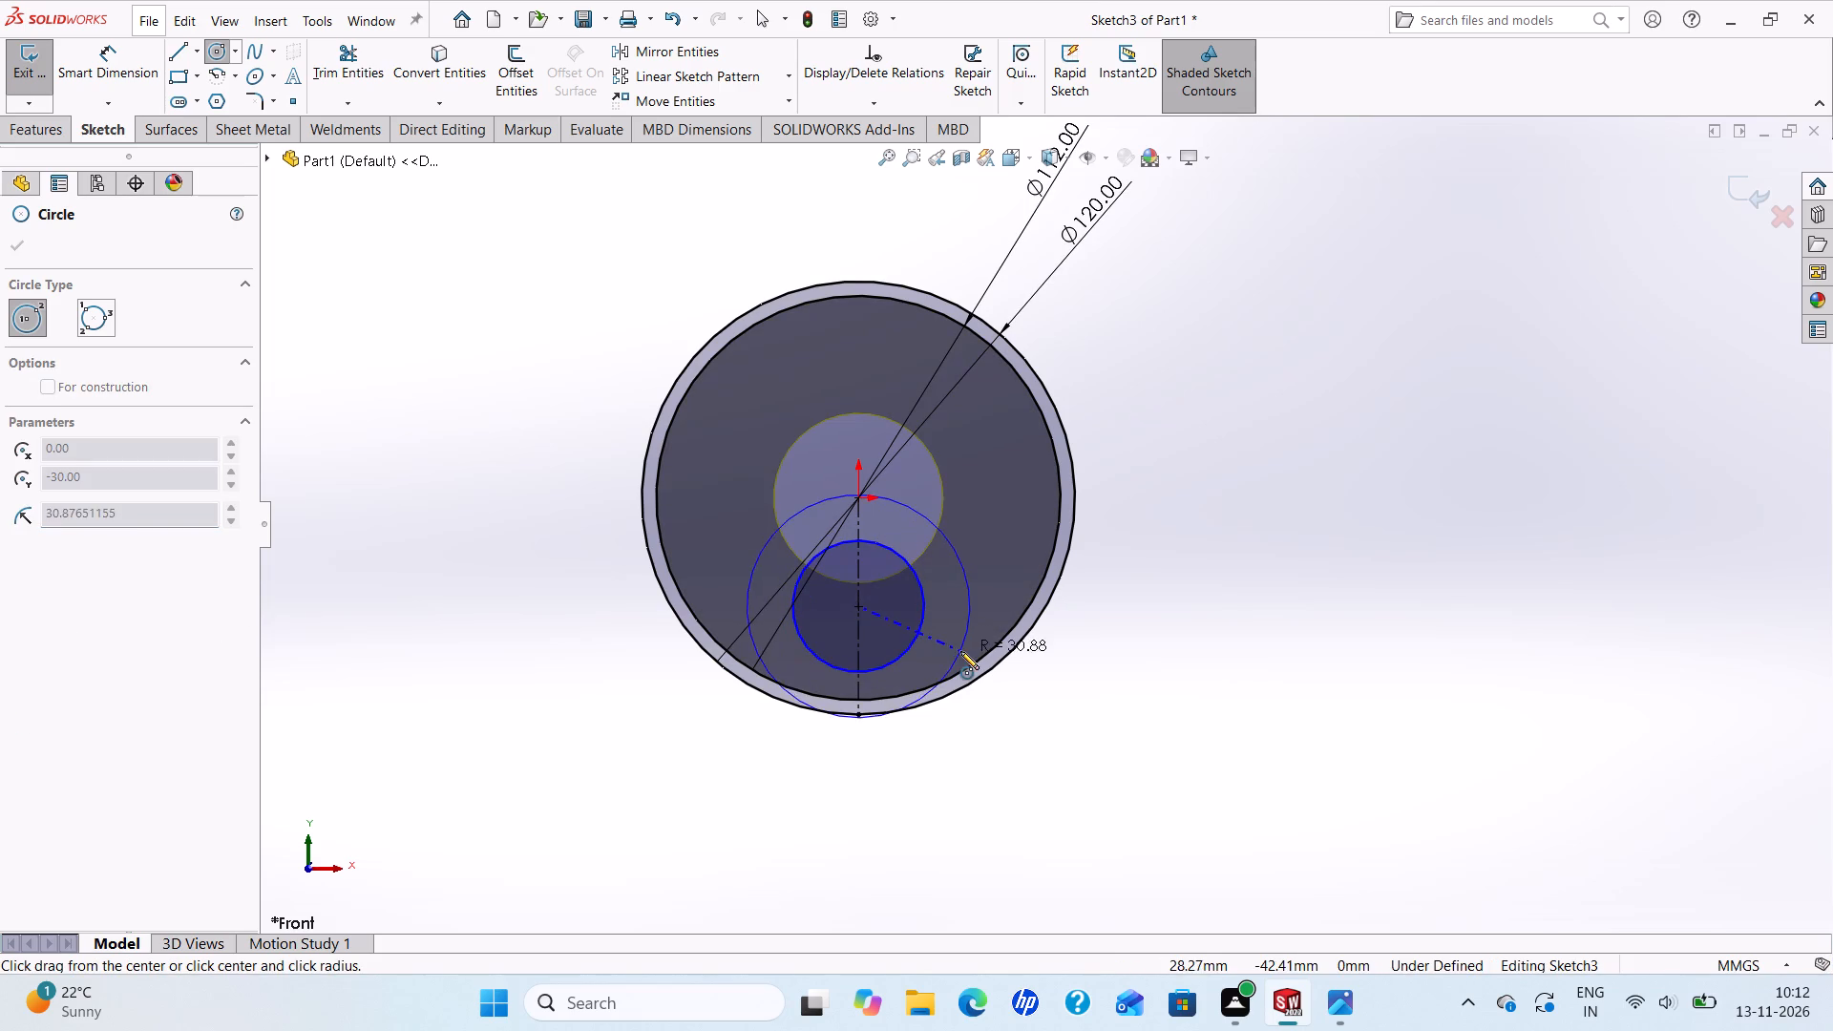
click(954, 647)
right_click(954, 647)
click(981, 663)
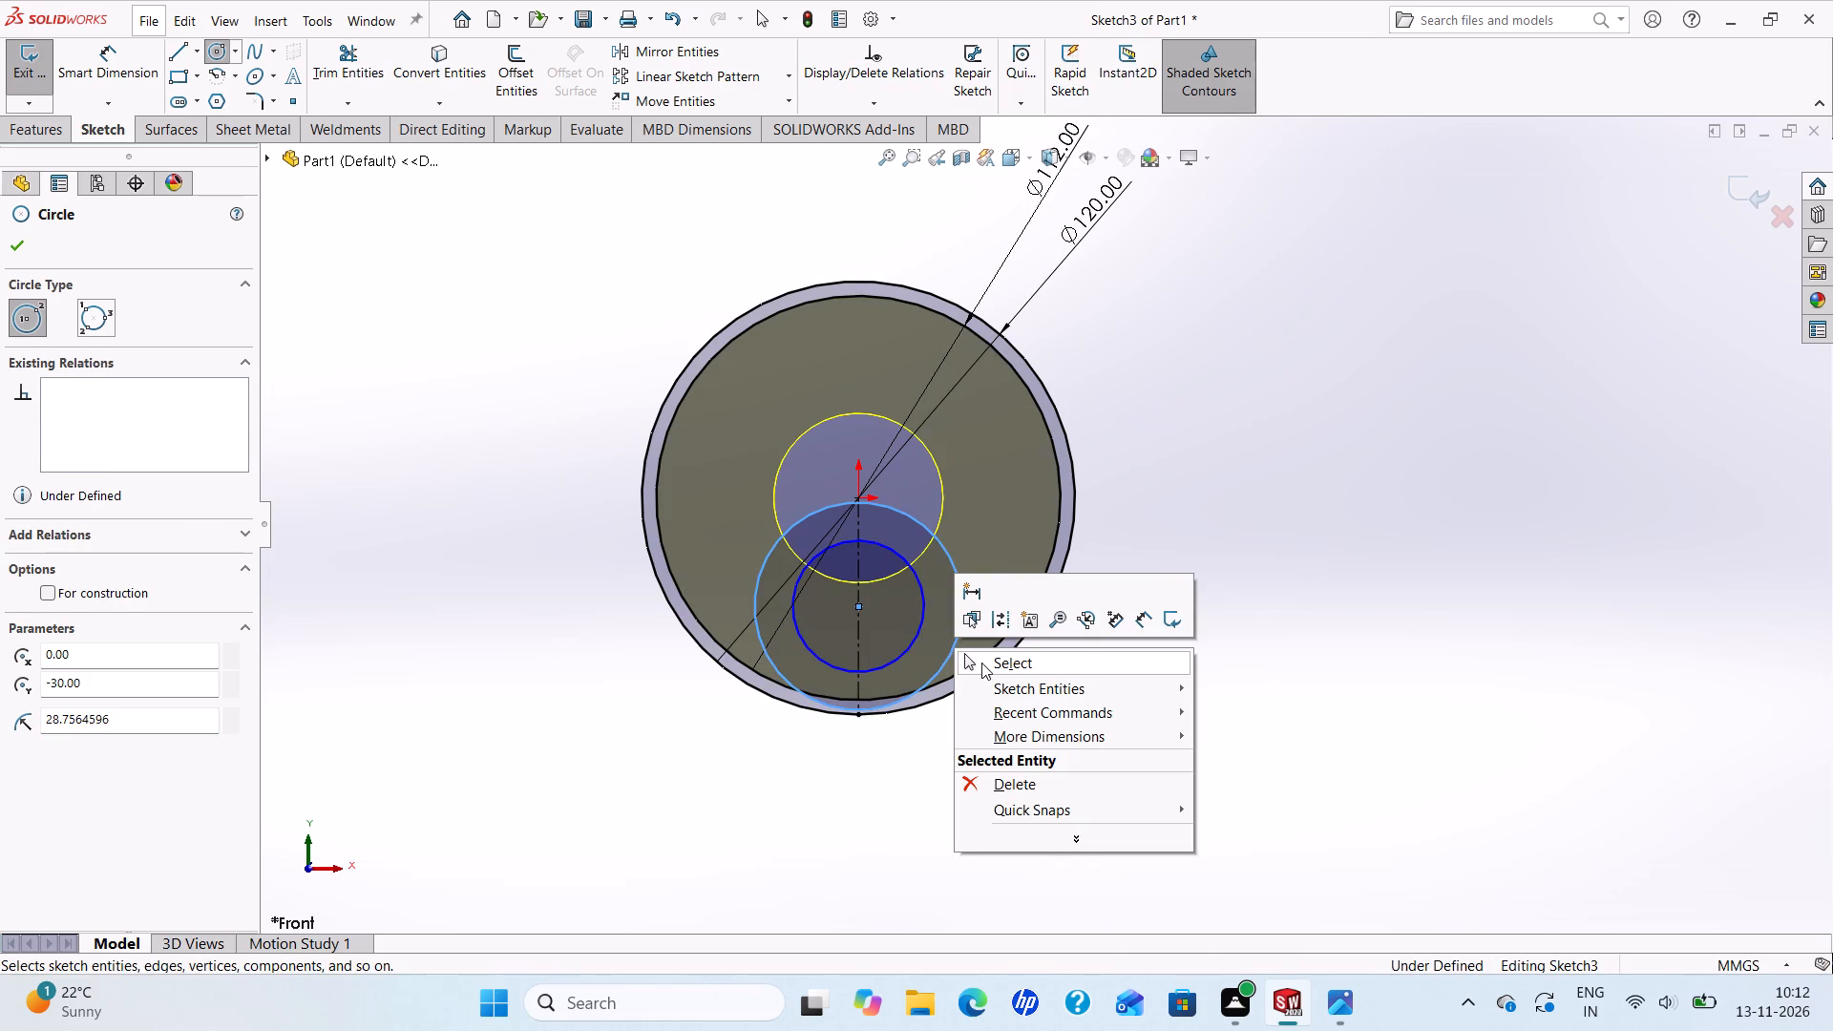
Dimension the two new concentric hub circles, setting the outer diameter to 72 mm and the inner diameter to 52 mm.
click(131, 48)
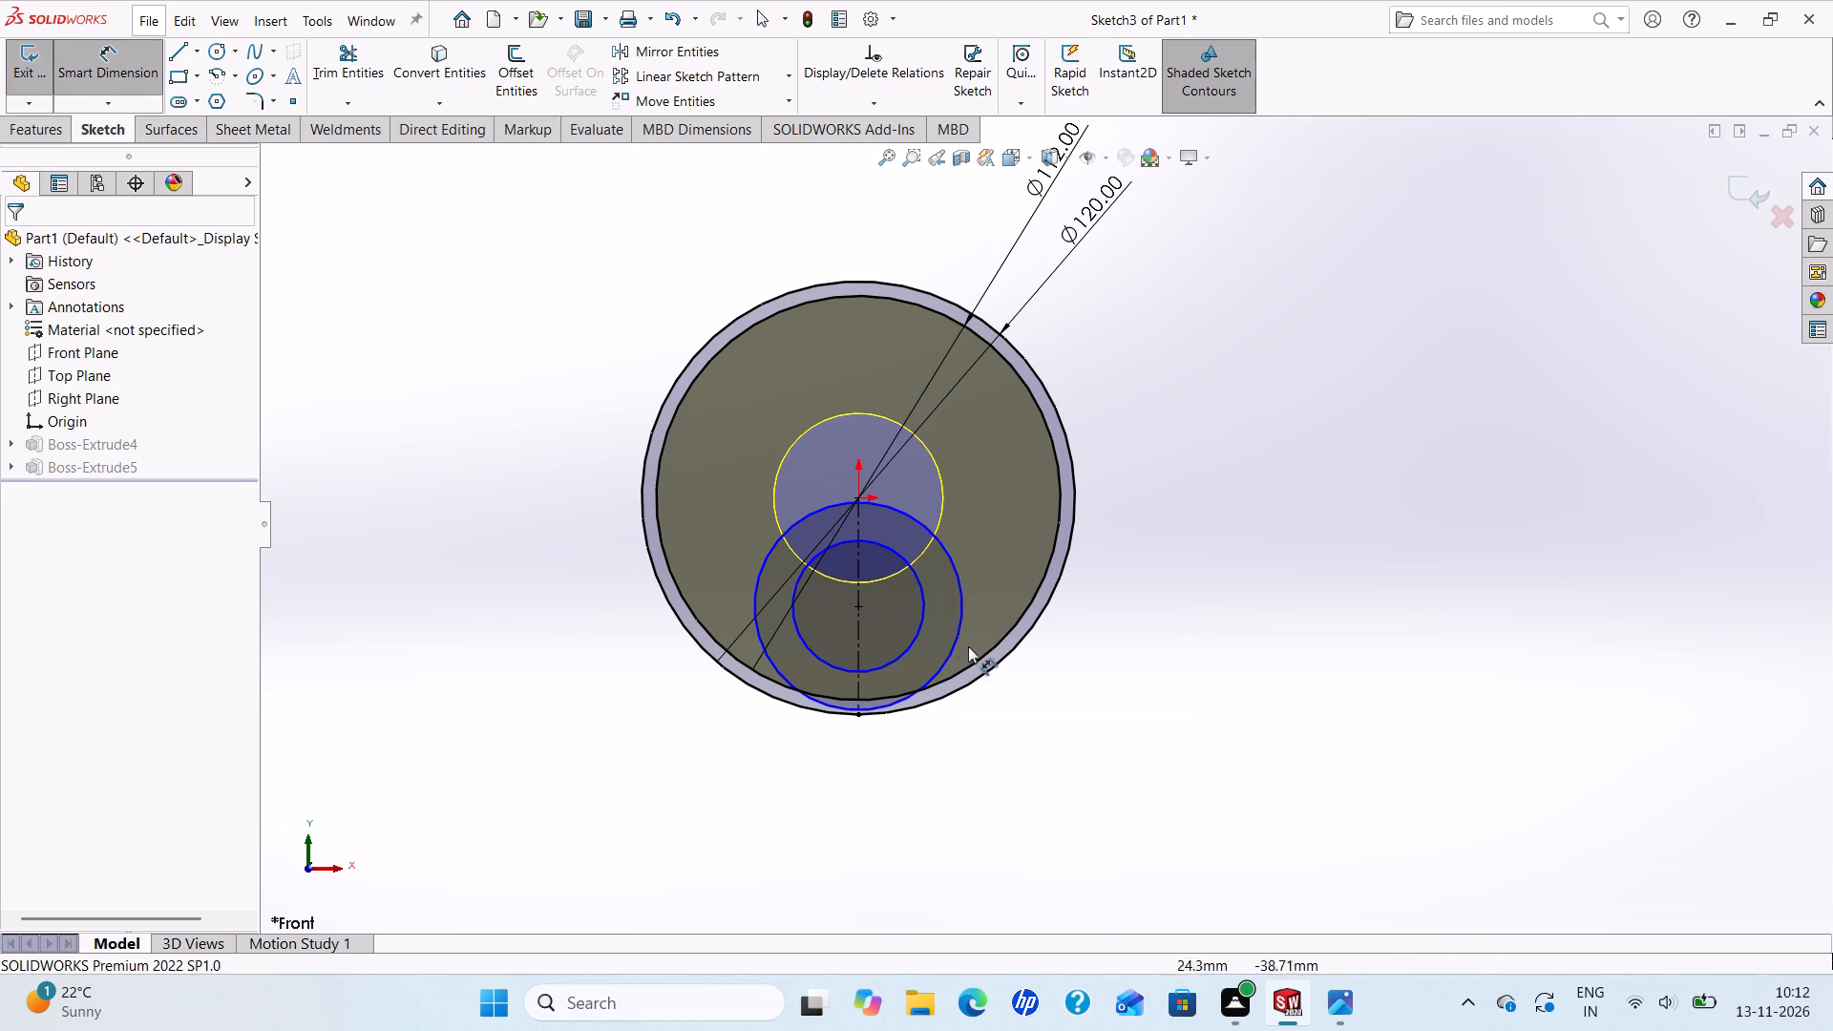
click(961, 606)
click(1170, 765)
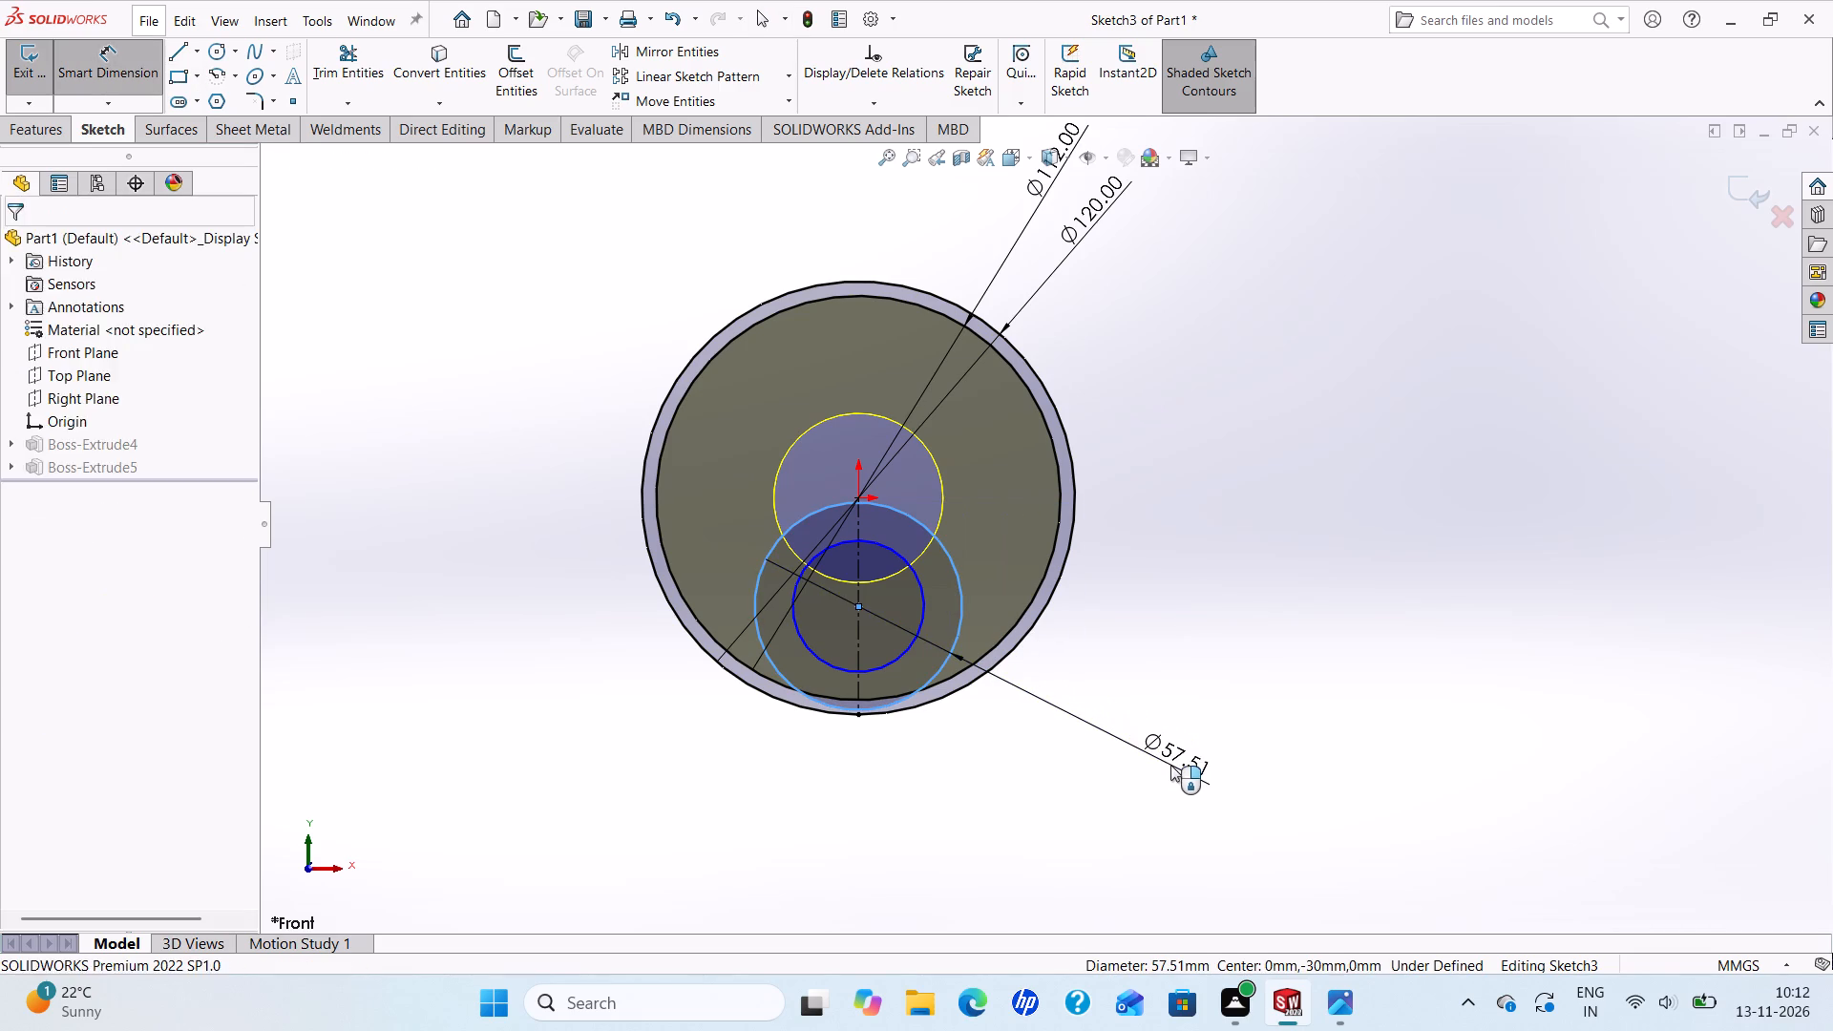
text(72)
key(Return)
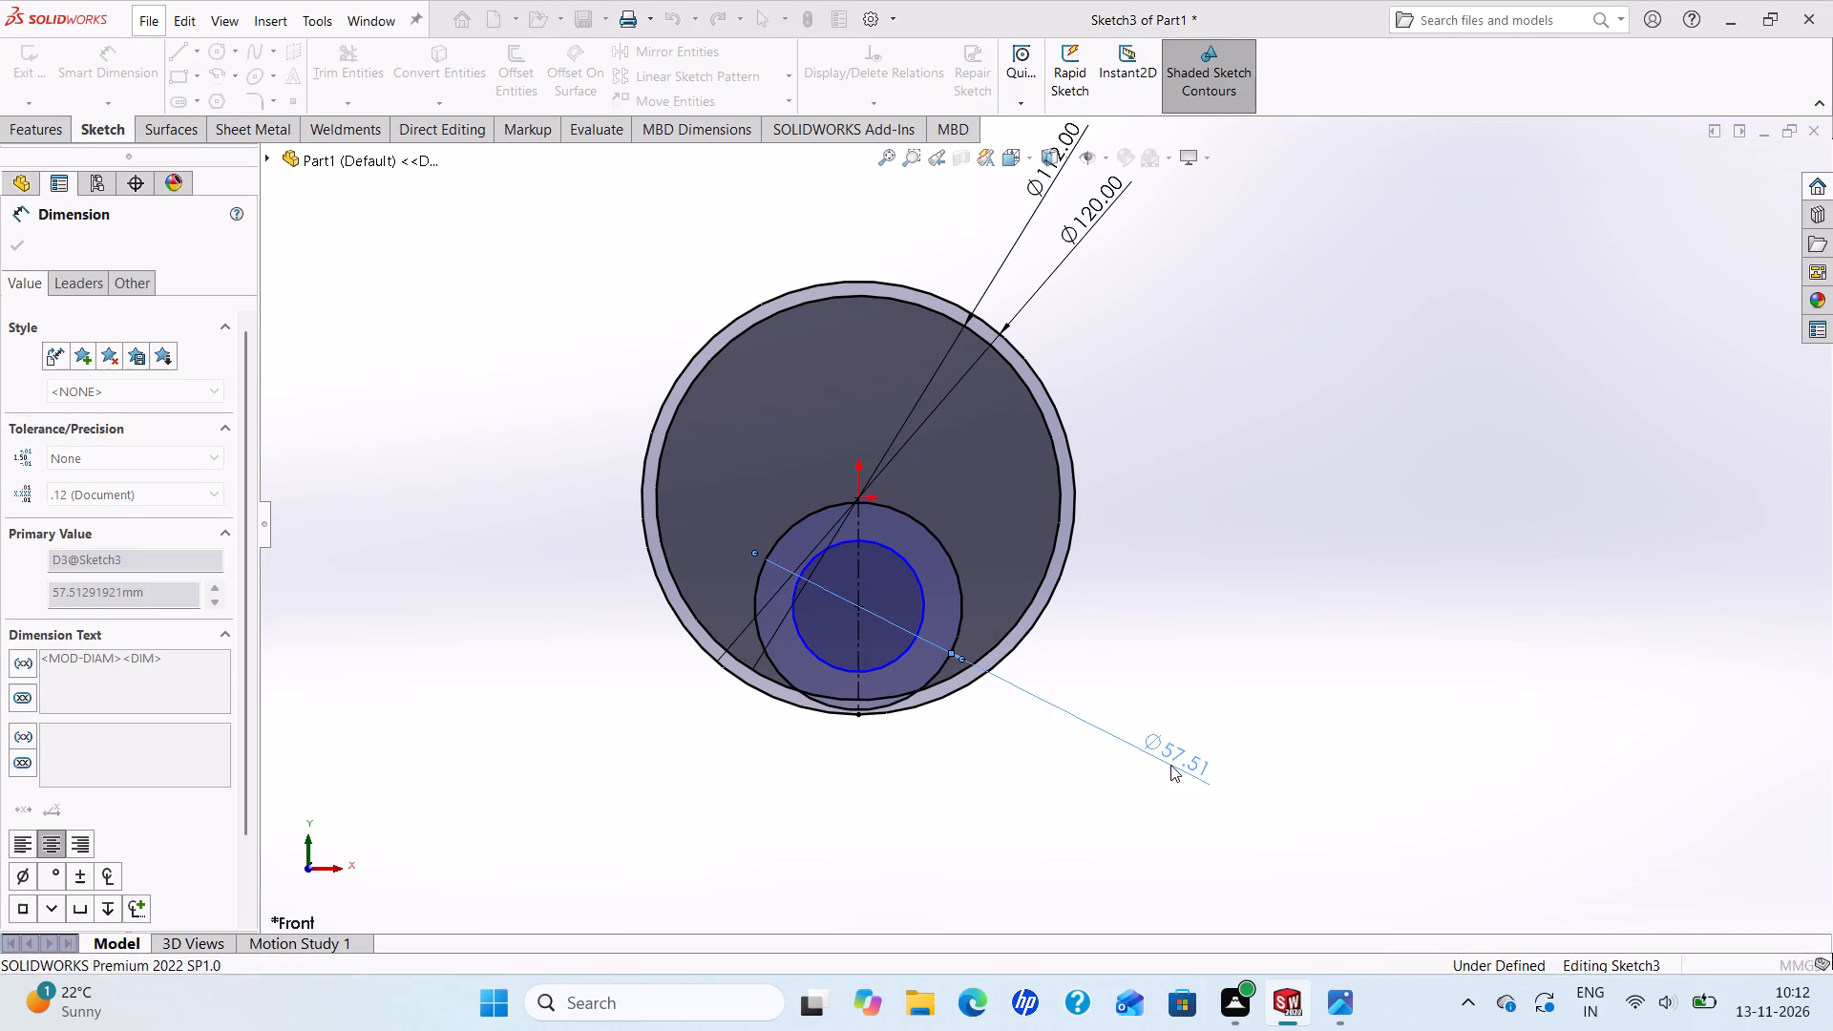
click(927, 594)
click(1129, 820)
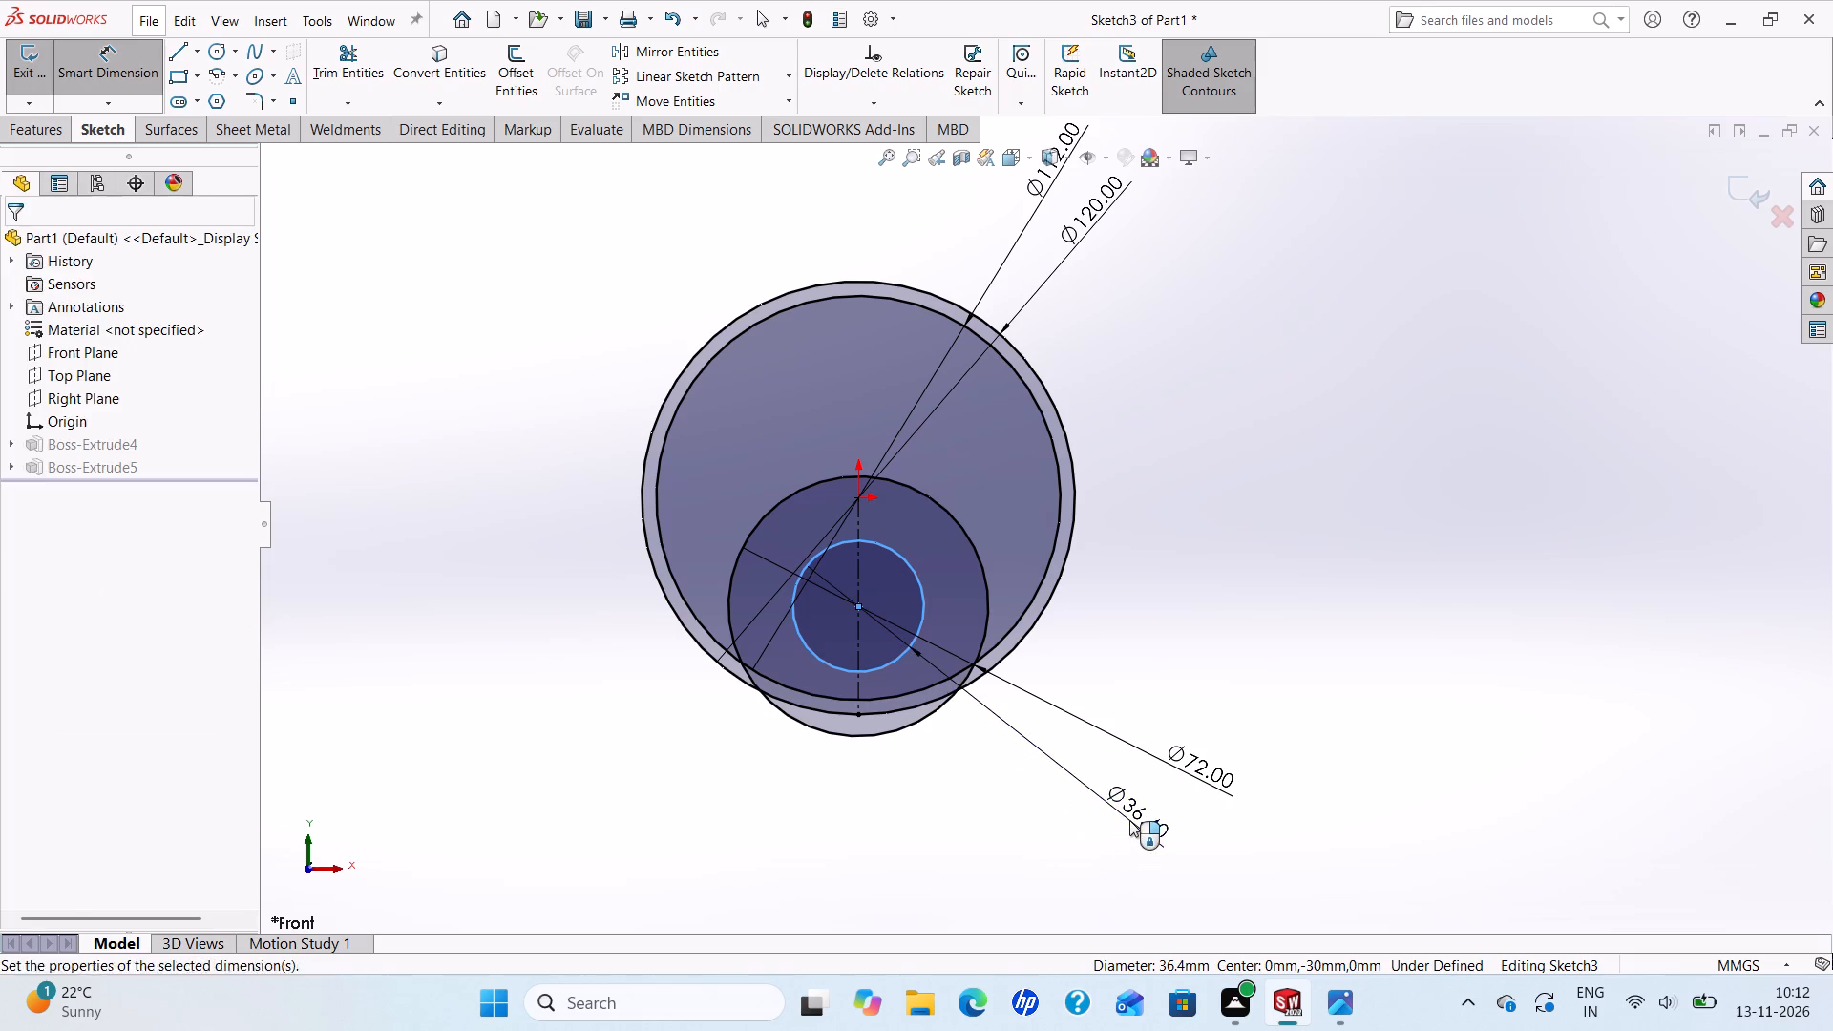
text(52)
key(Return)
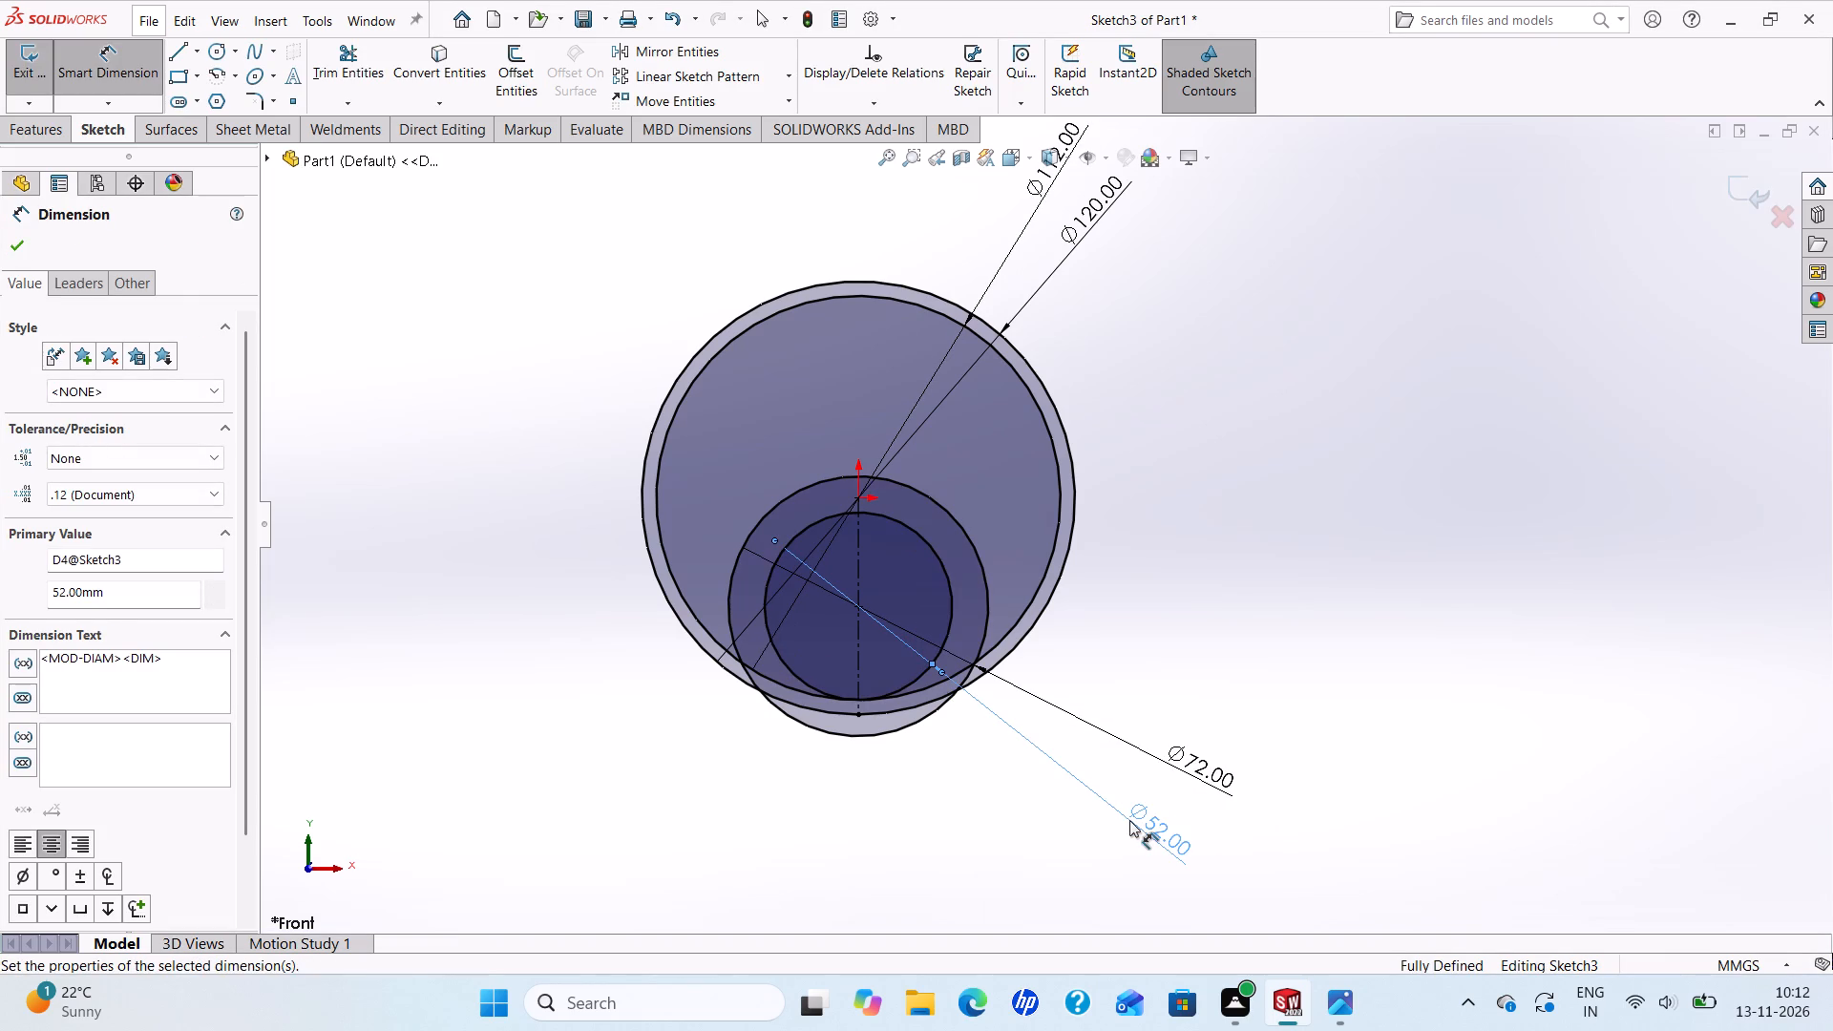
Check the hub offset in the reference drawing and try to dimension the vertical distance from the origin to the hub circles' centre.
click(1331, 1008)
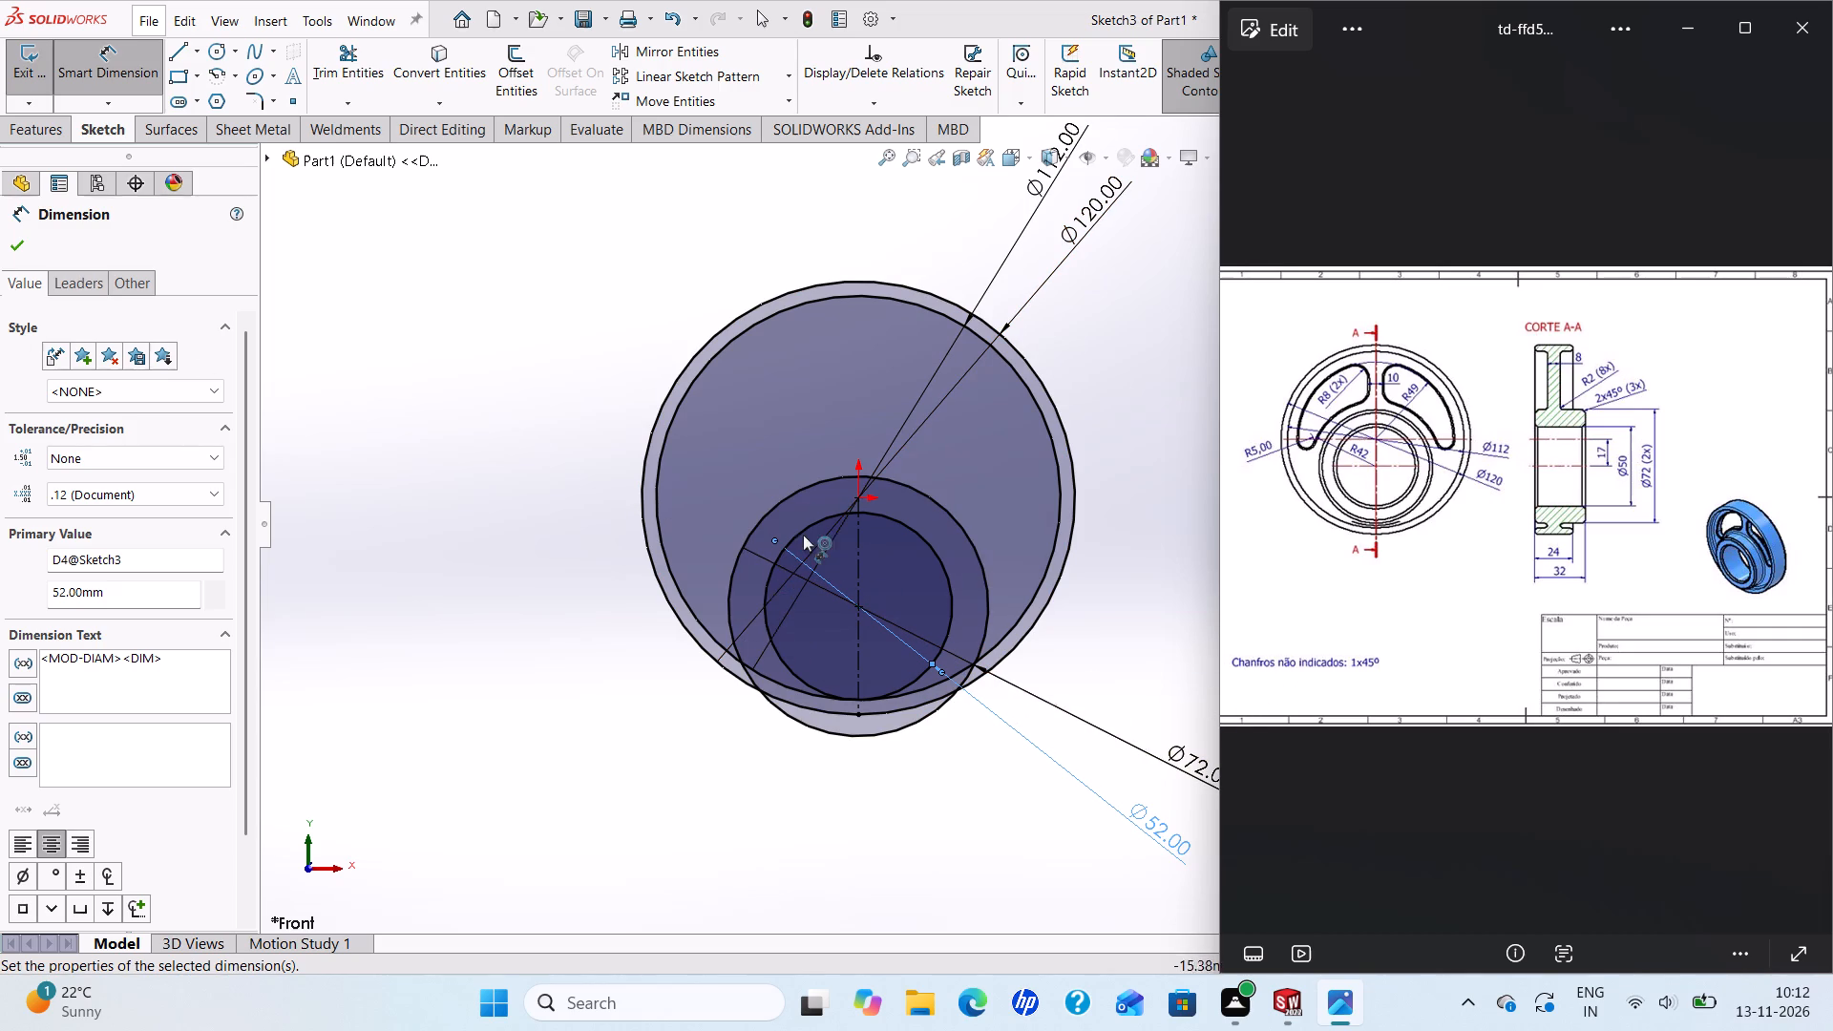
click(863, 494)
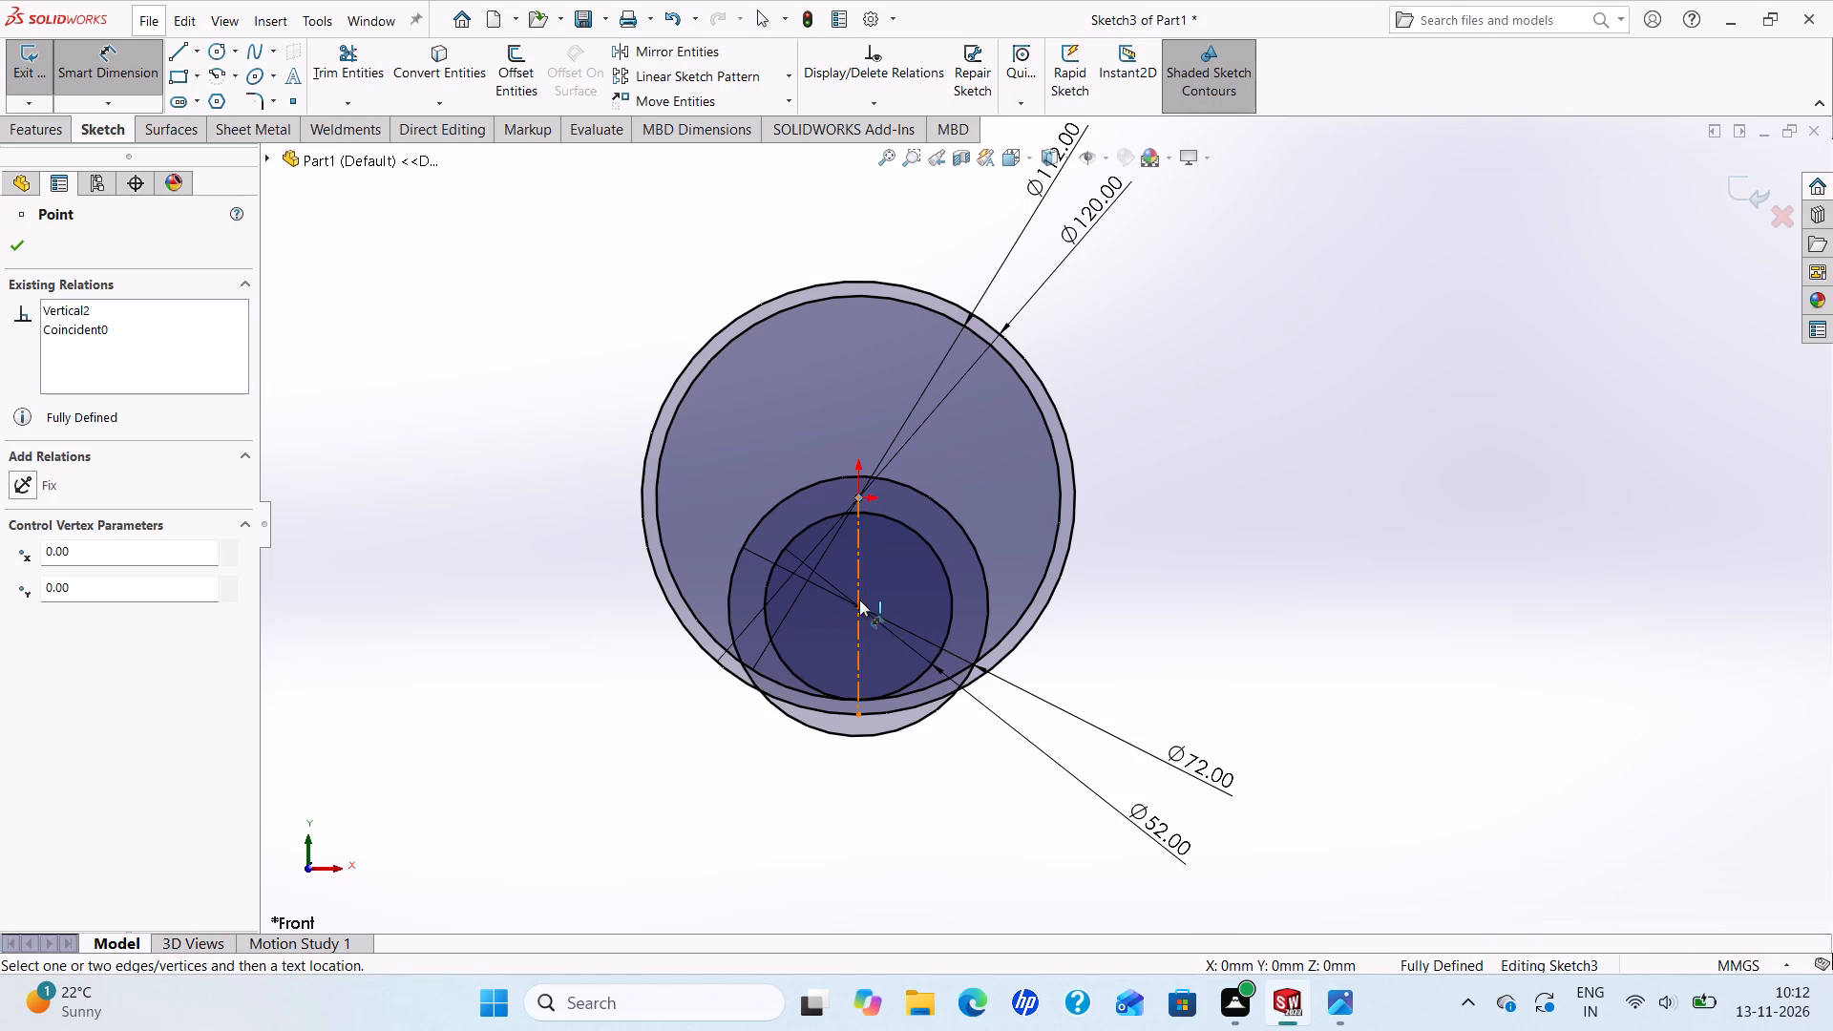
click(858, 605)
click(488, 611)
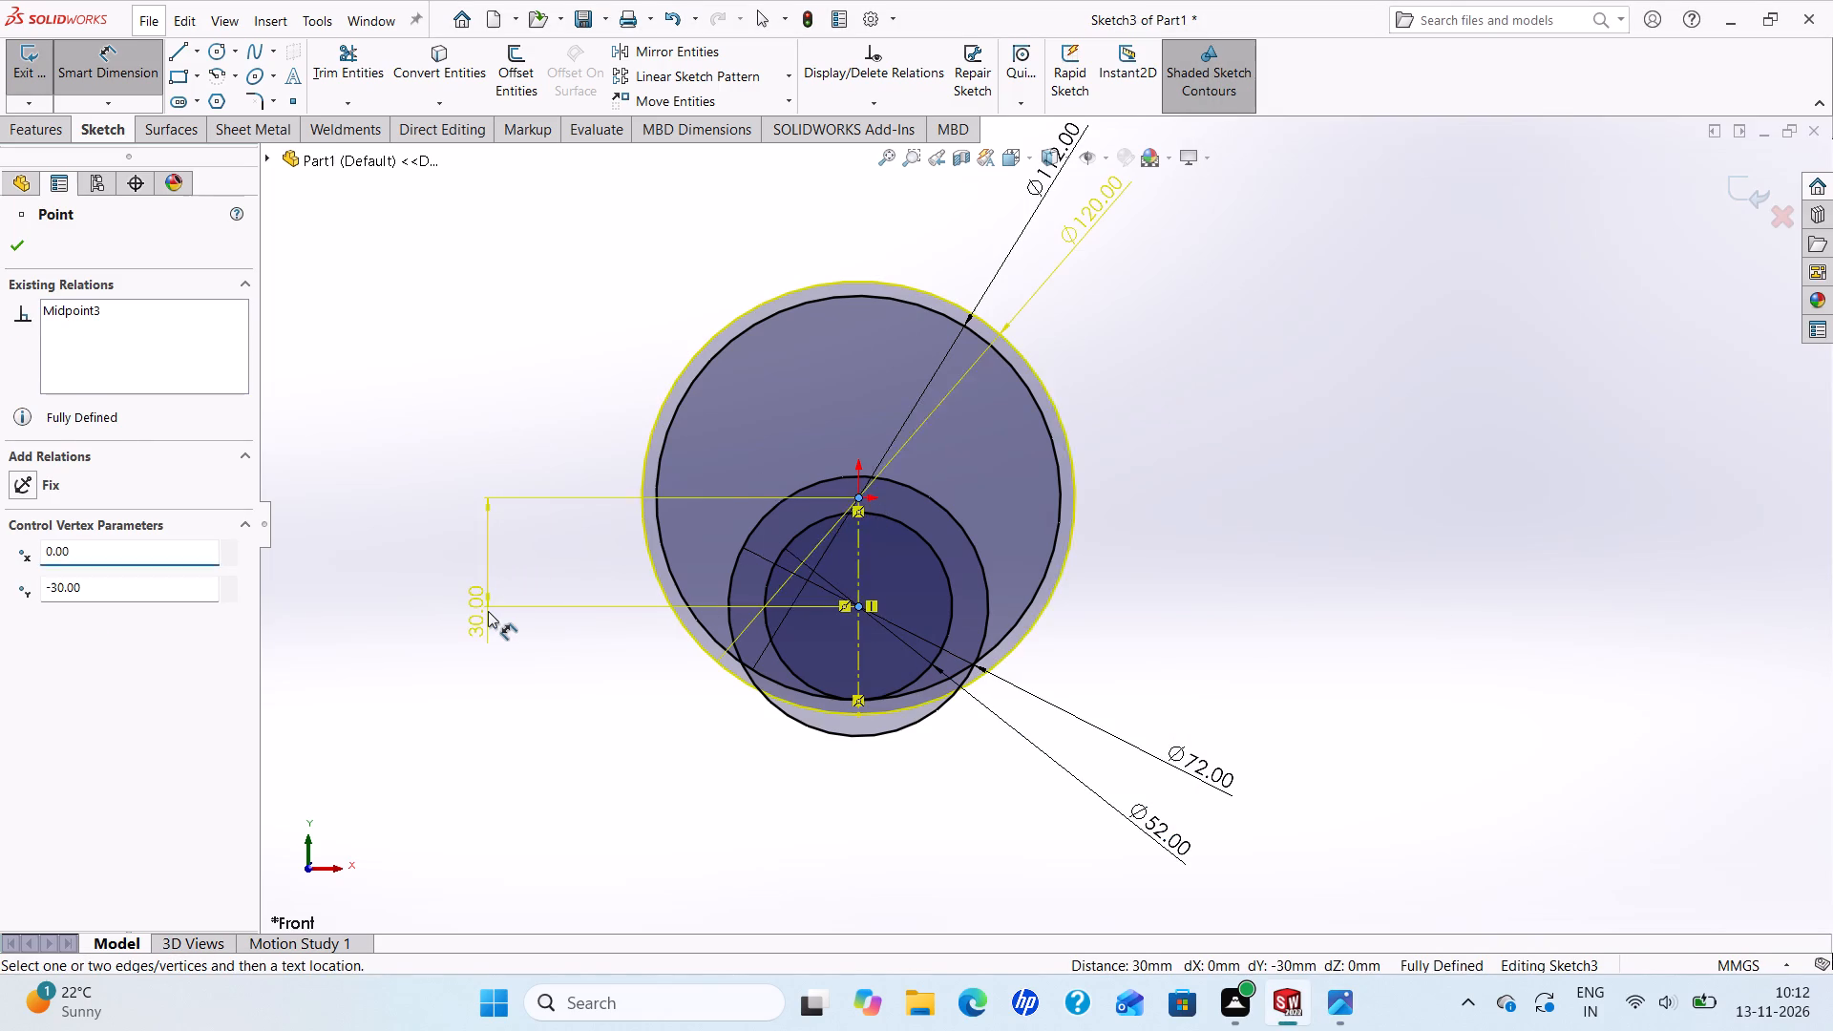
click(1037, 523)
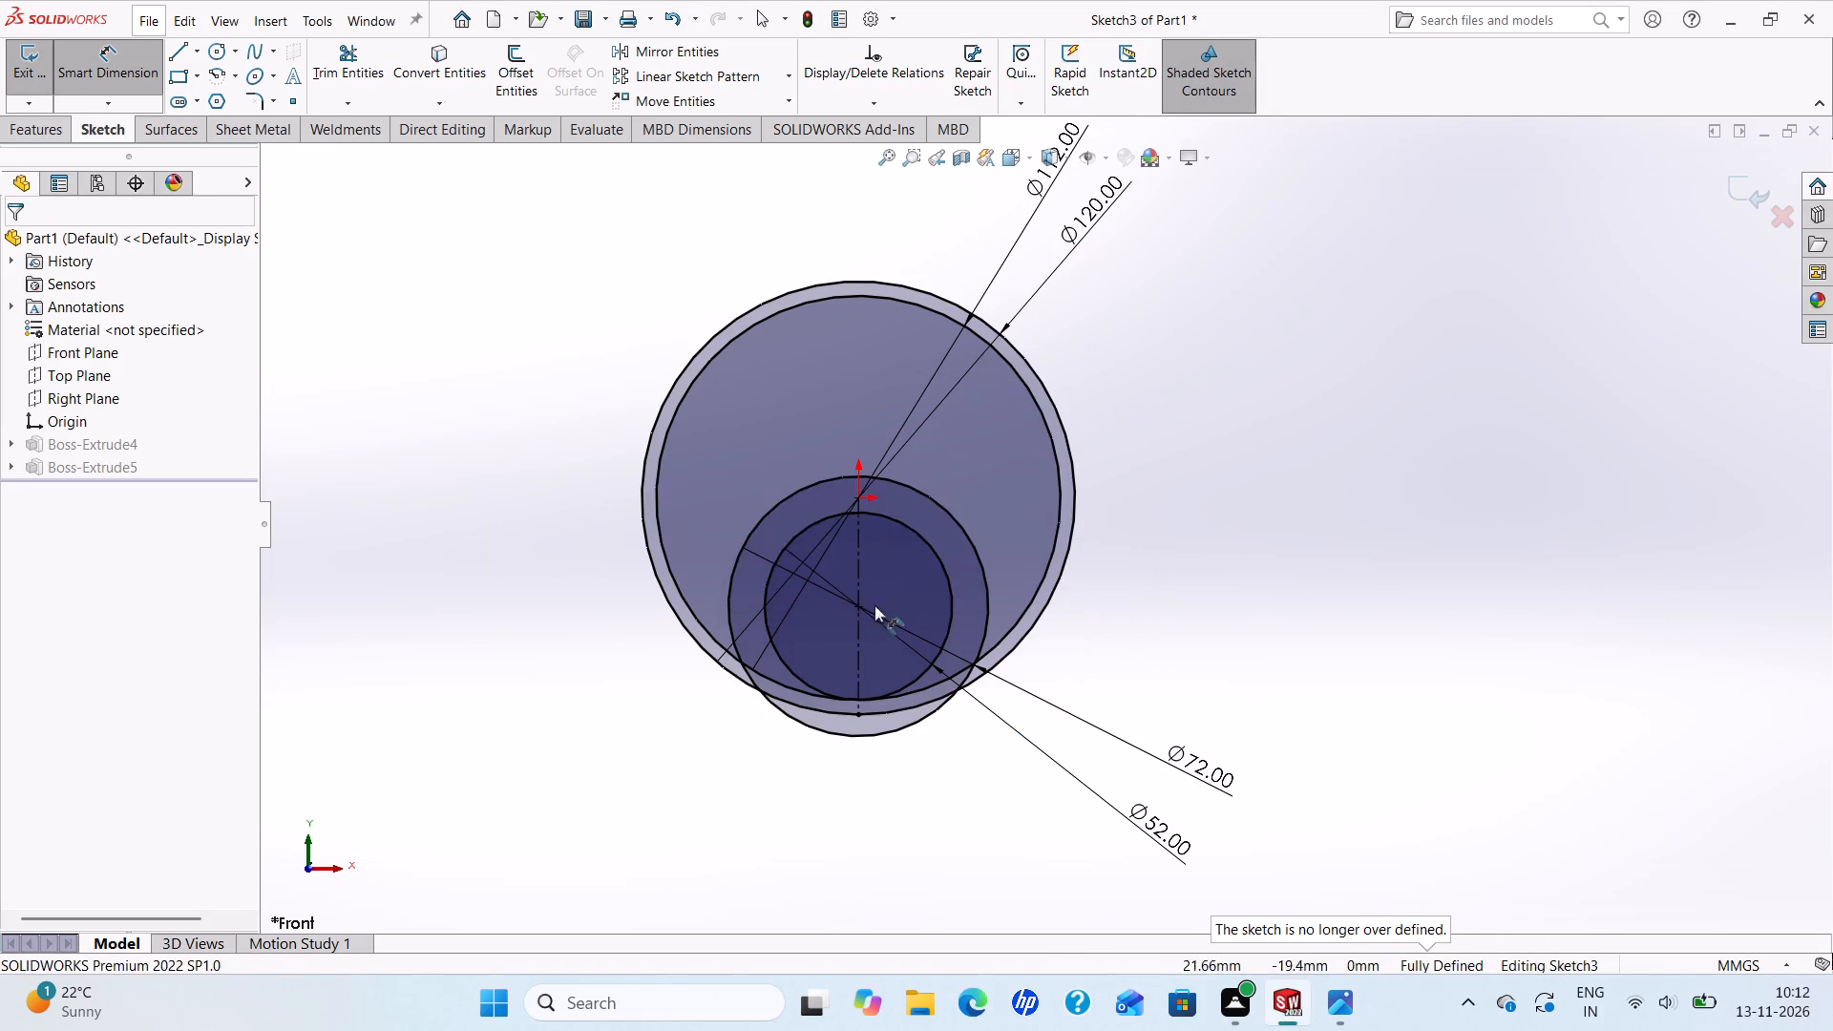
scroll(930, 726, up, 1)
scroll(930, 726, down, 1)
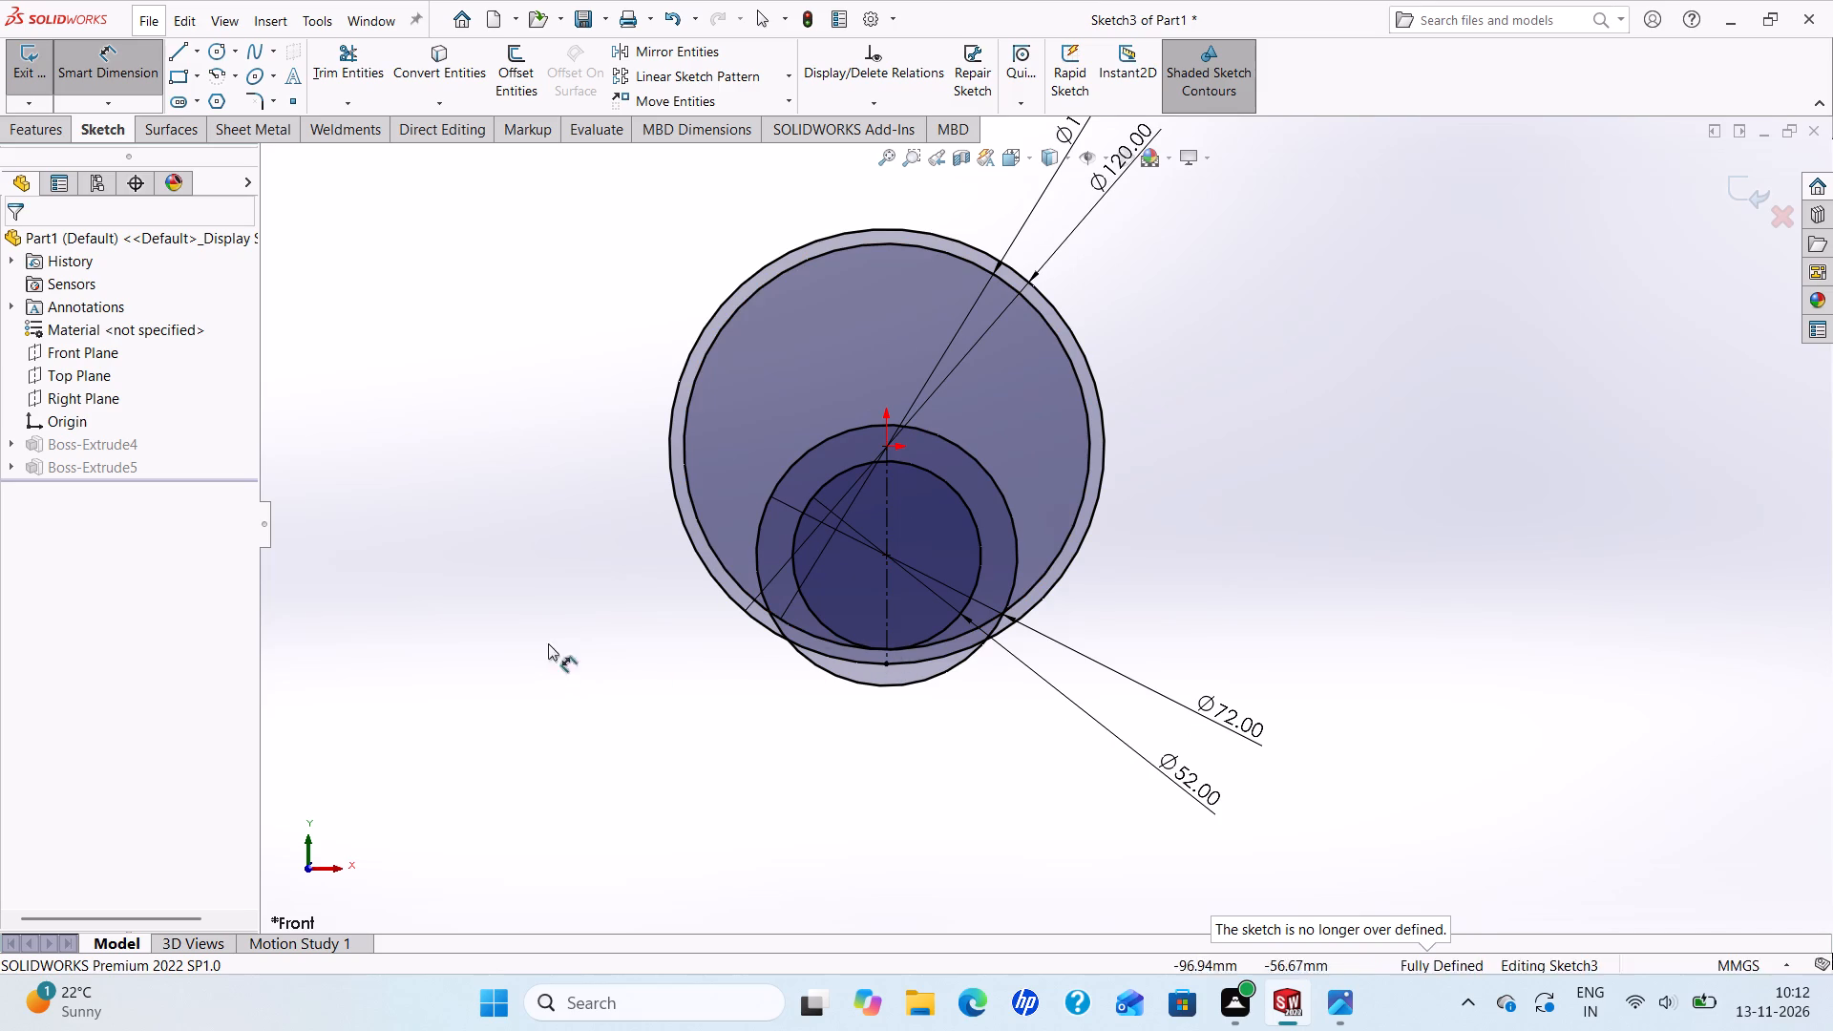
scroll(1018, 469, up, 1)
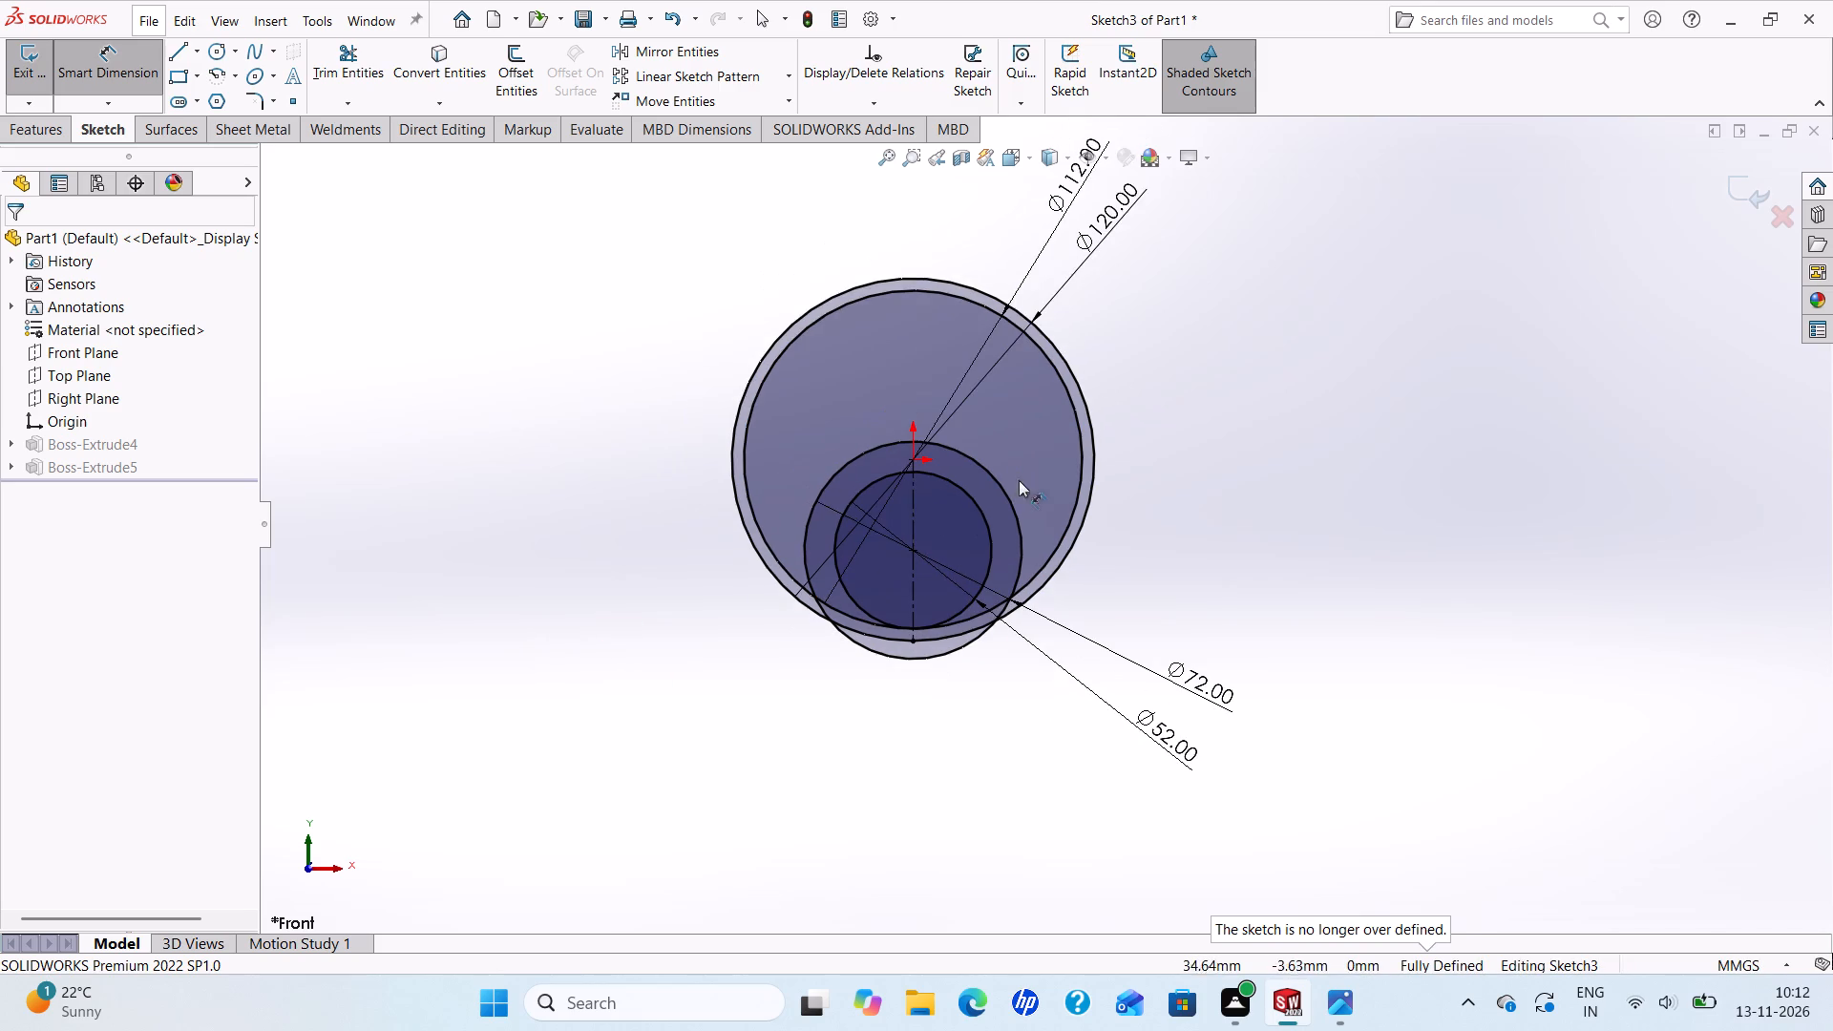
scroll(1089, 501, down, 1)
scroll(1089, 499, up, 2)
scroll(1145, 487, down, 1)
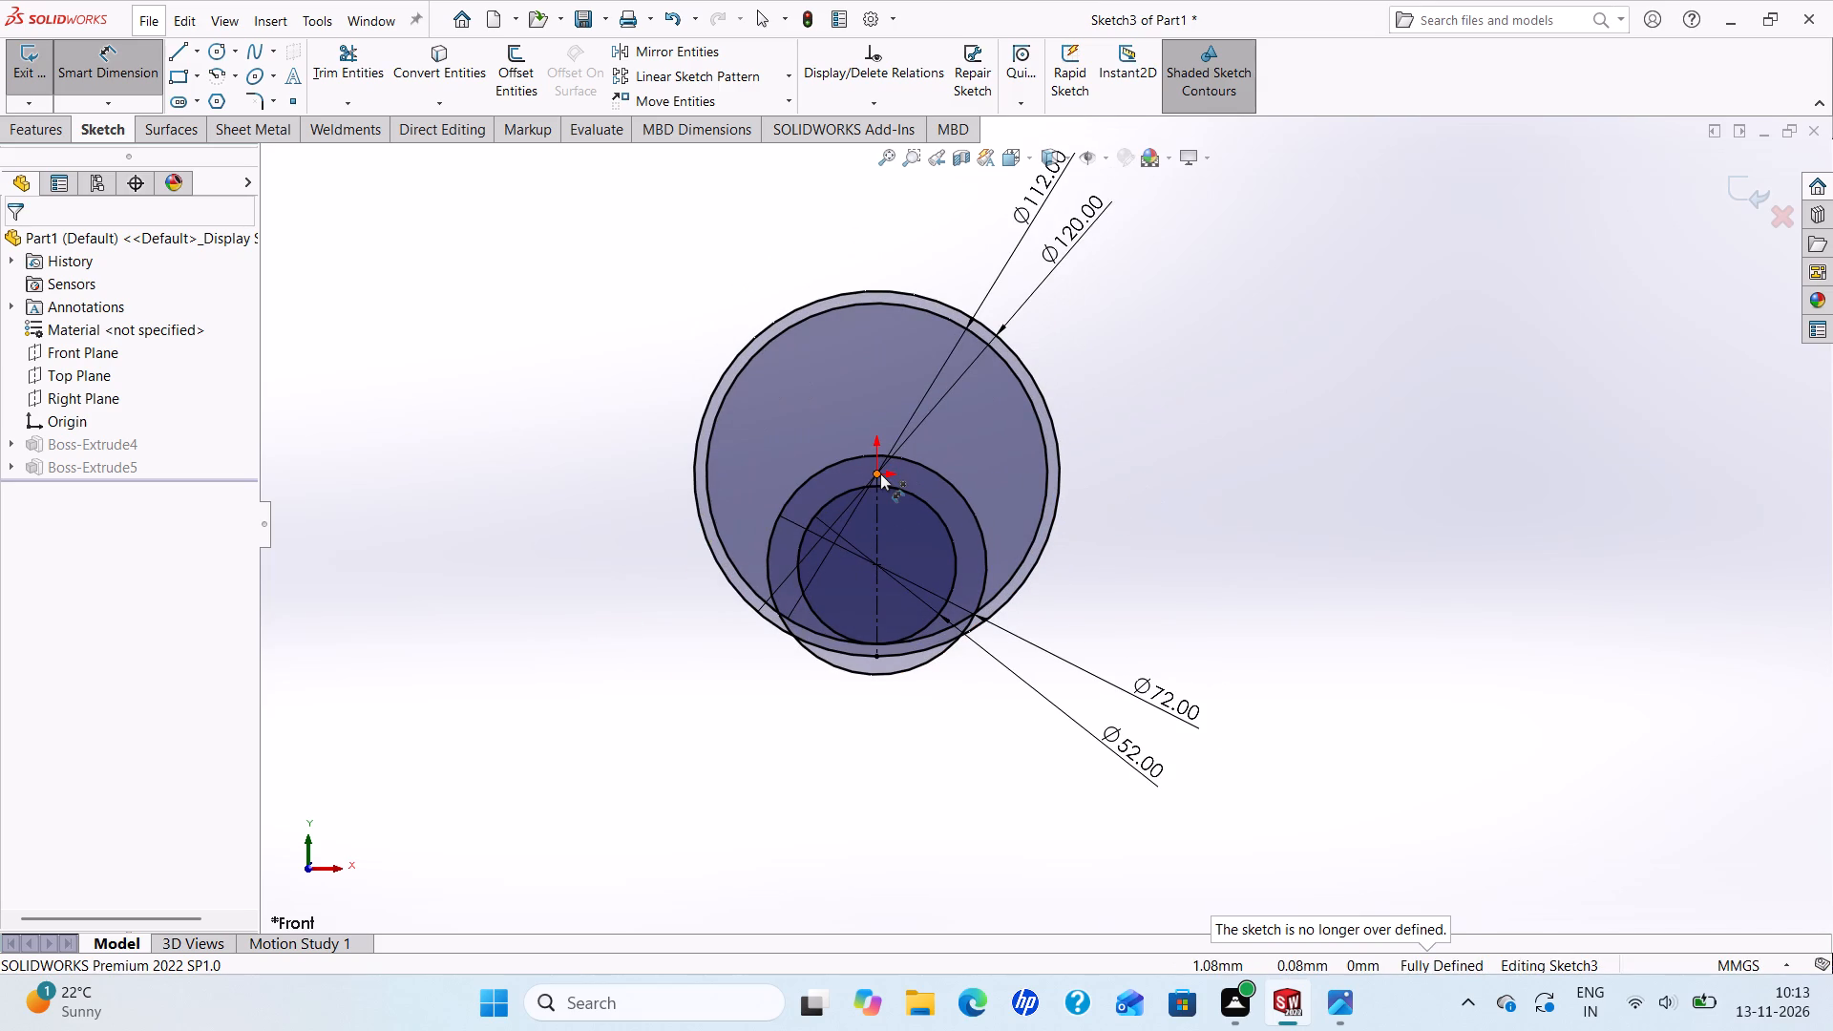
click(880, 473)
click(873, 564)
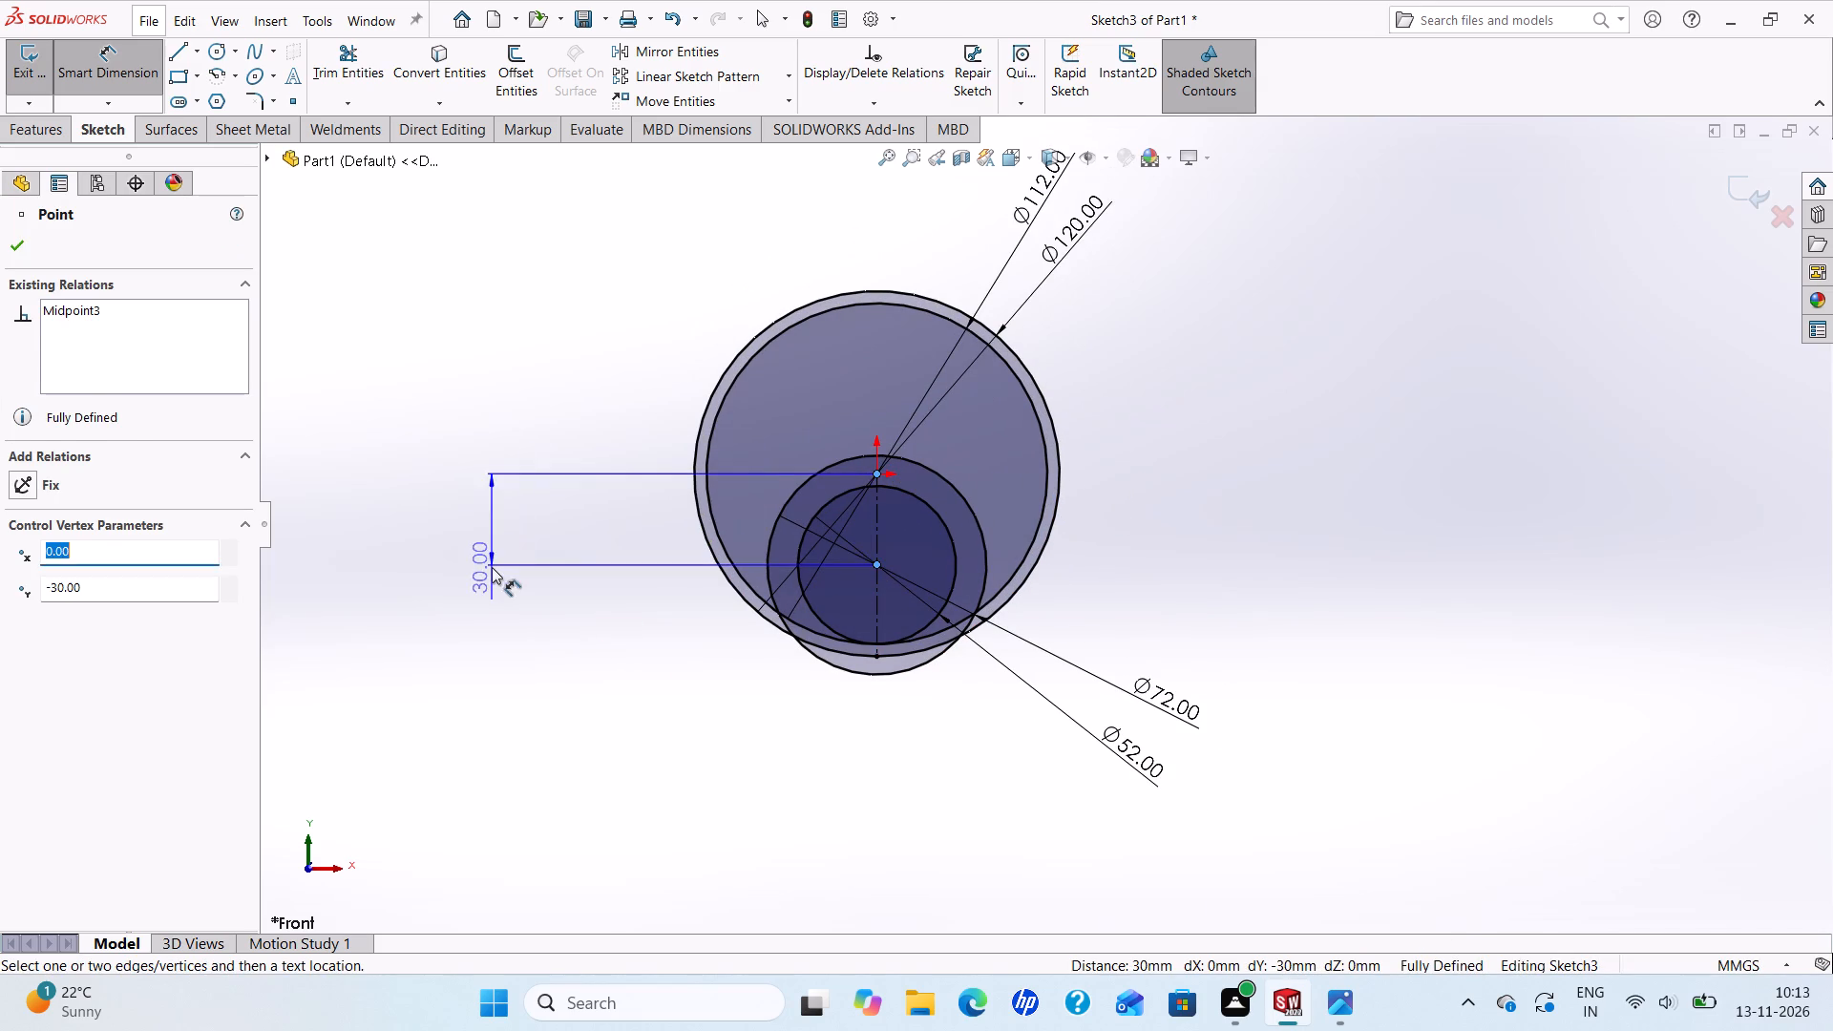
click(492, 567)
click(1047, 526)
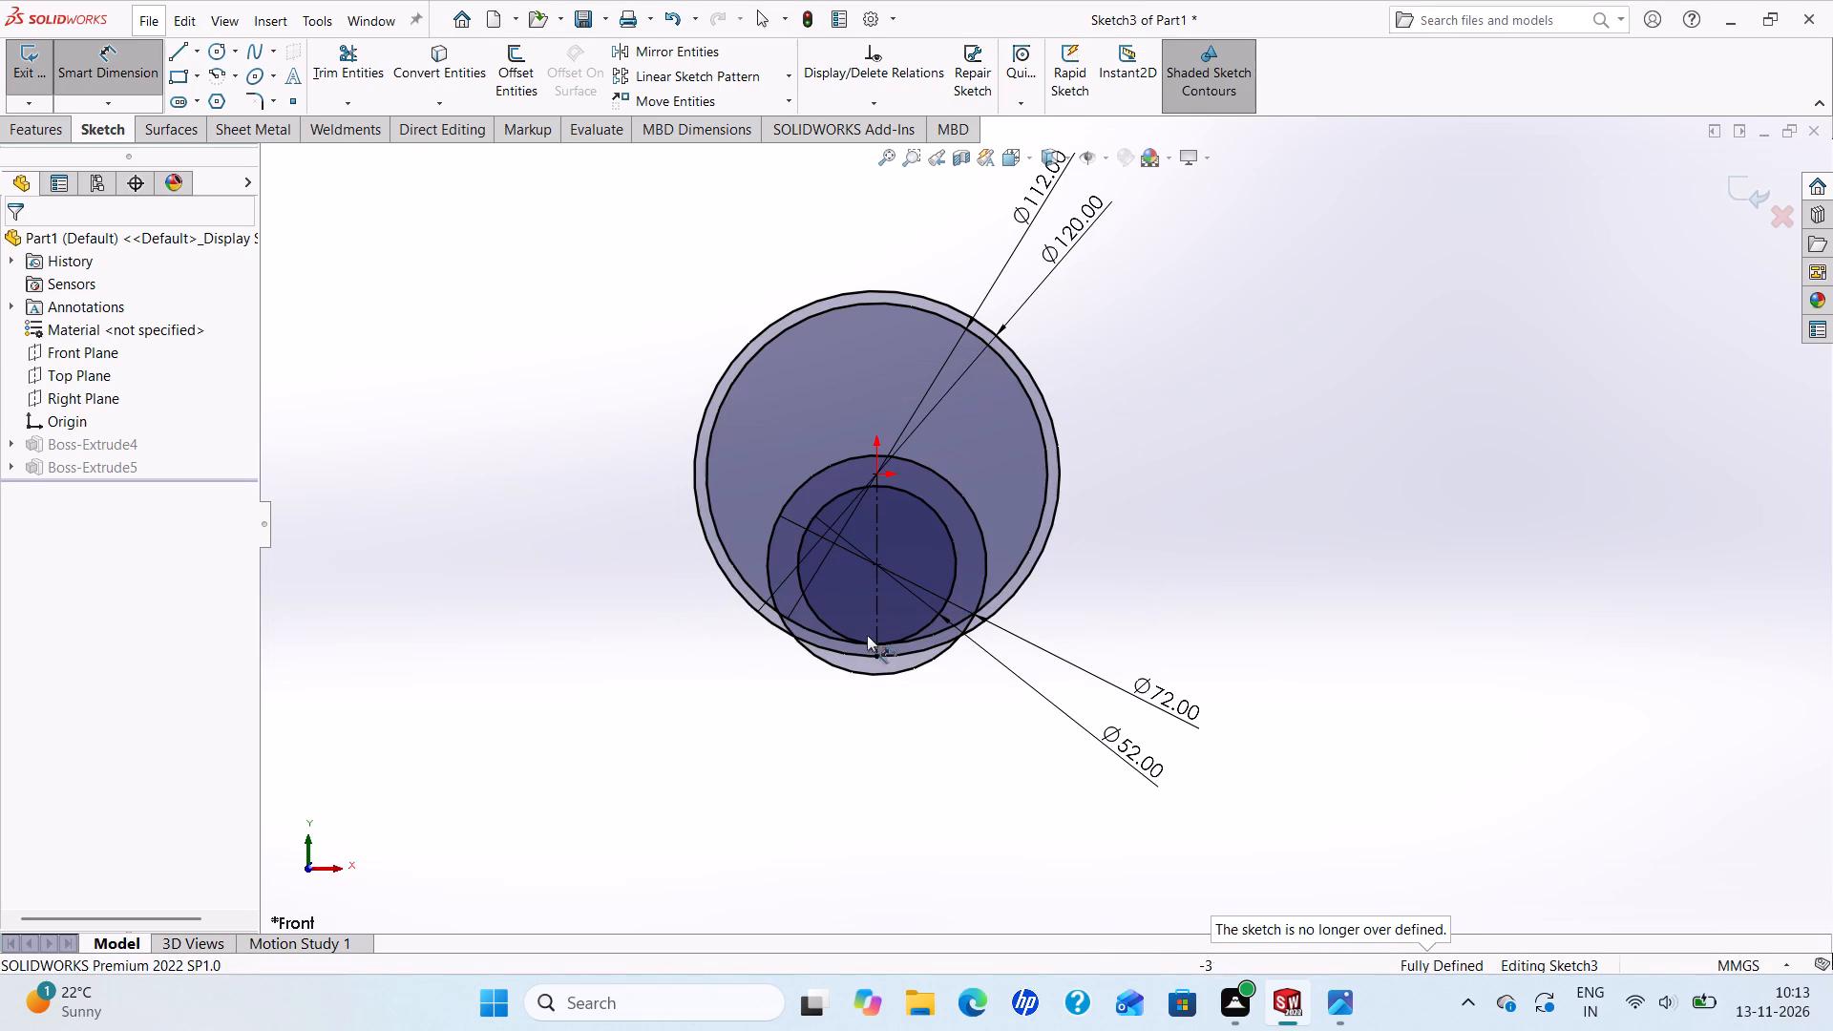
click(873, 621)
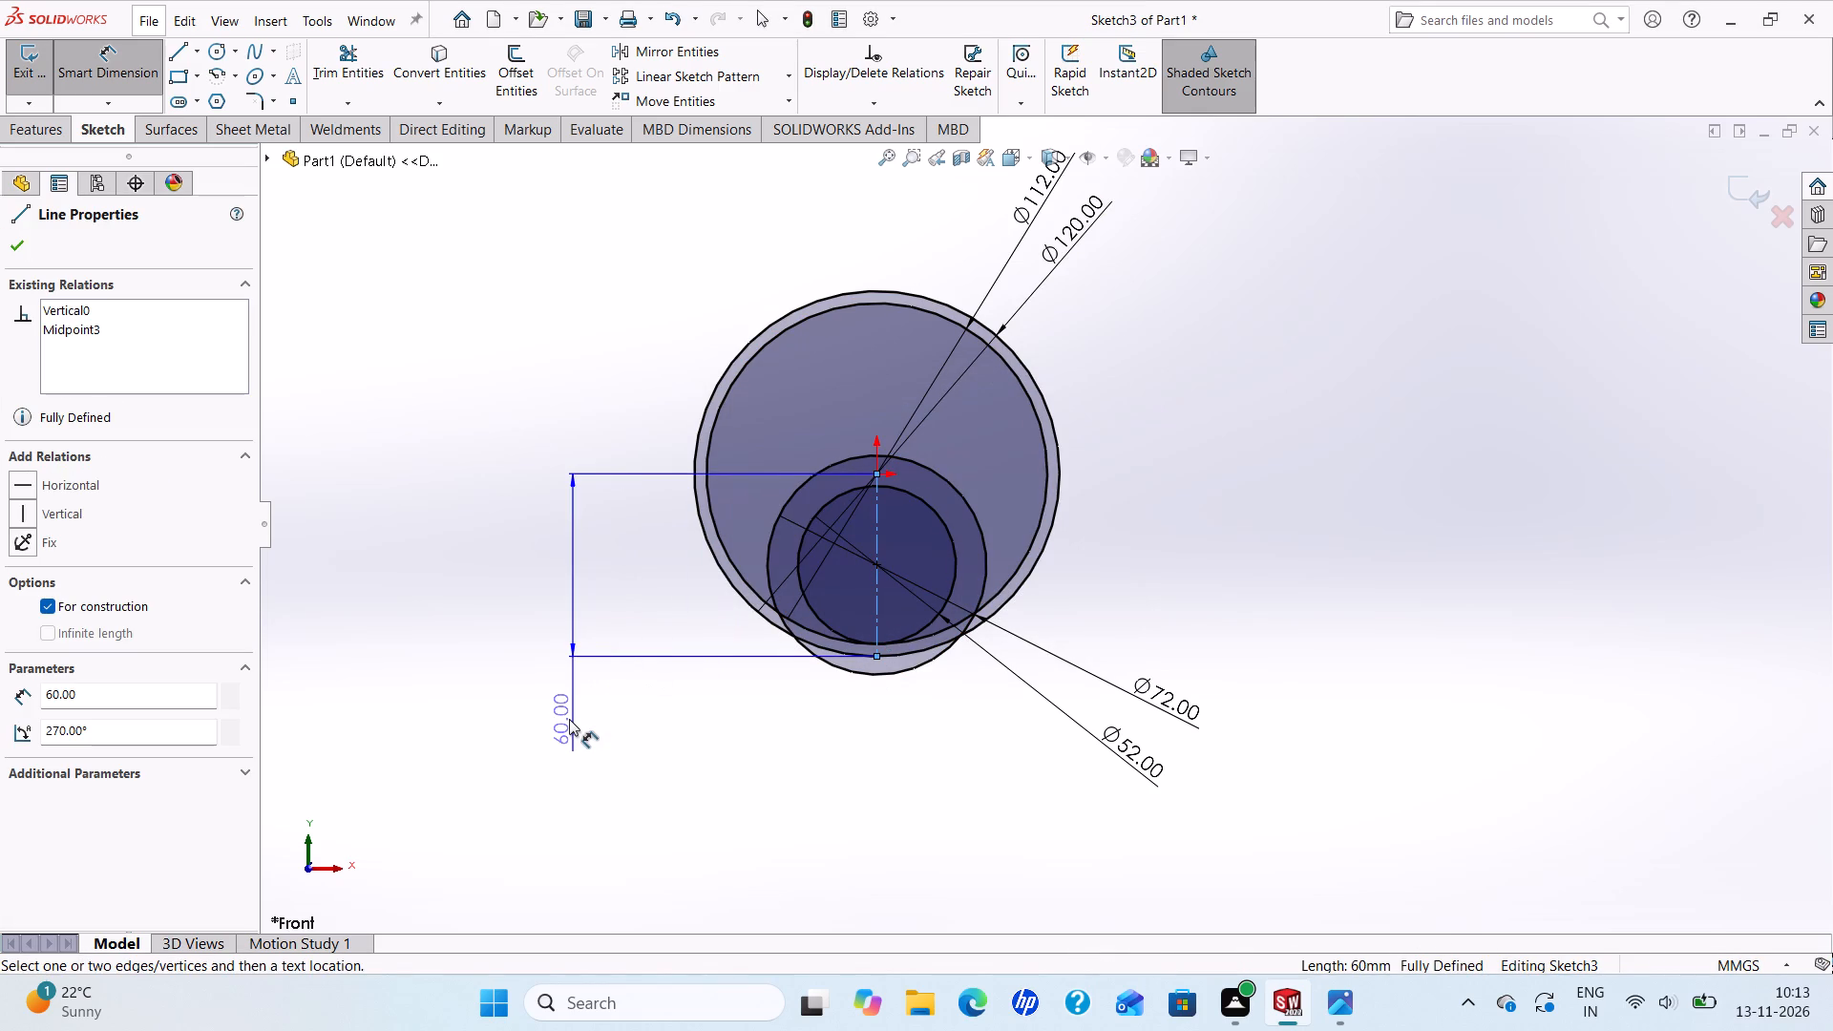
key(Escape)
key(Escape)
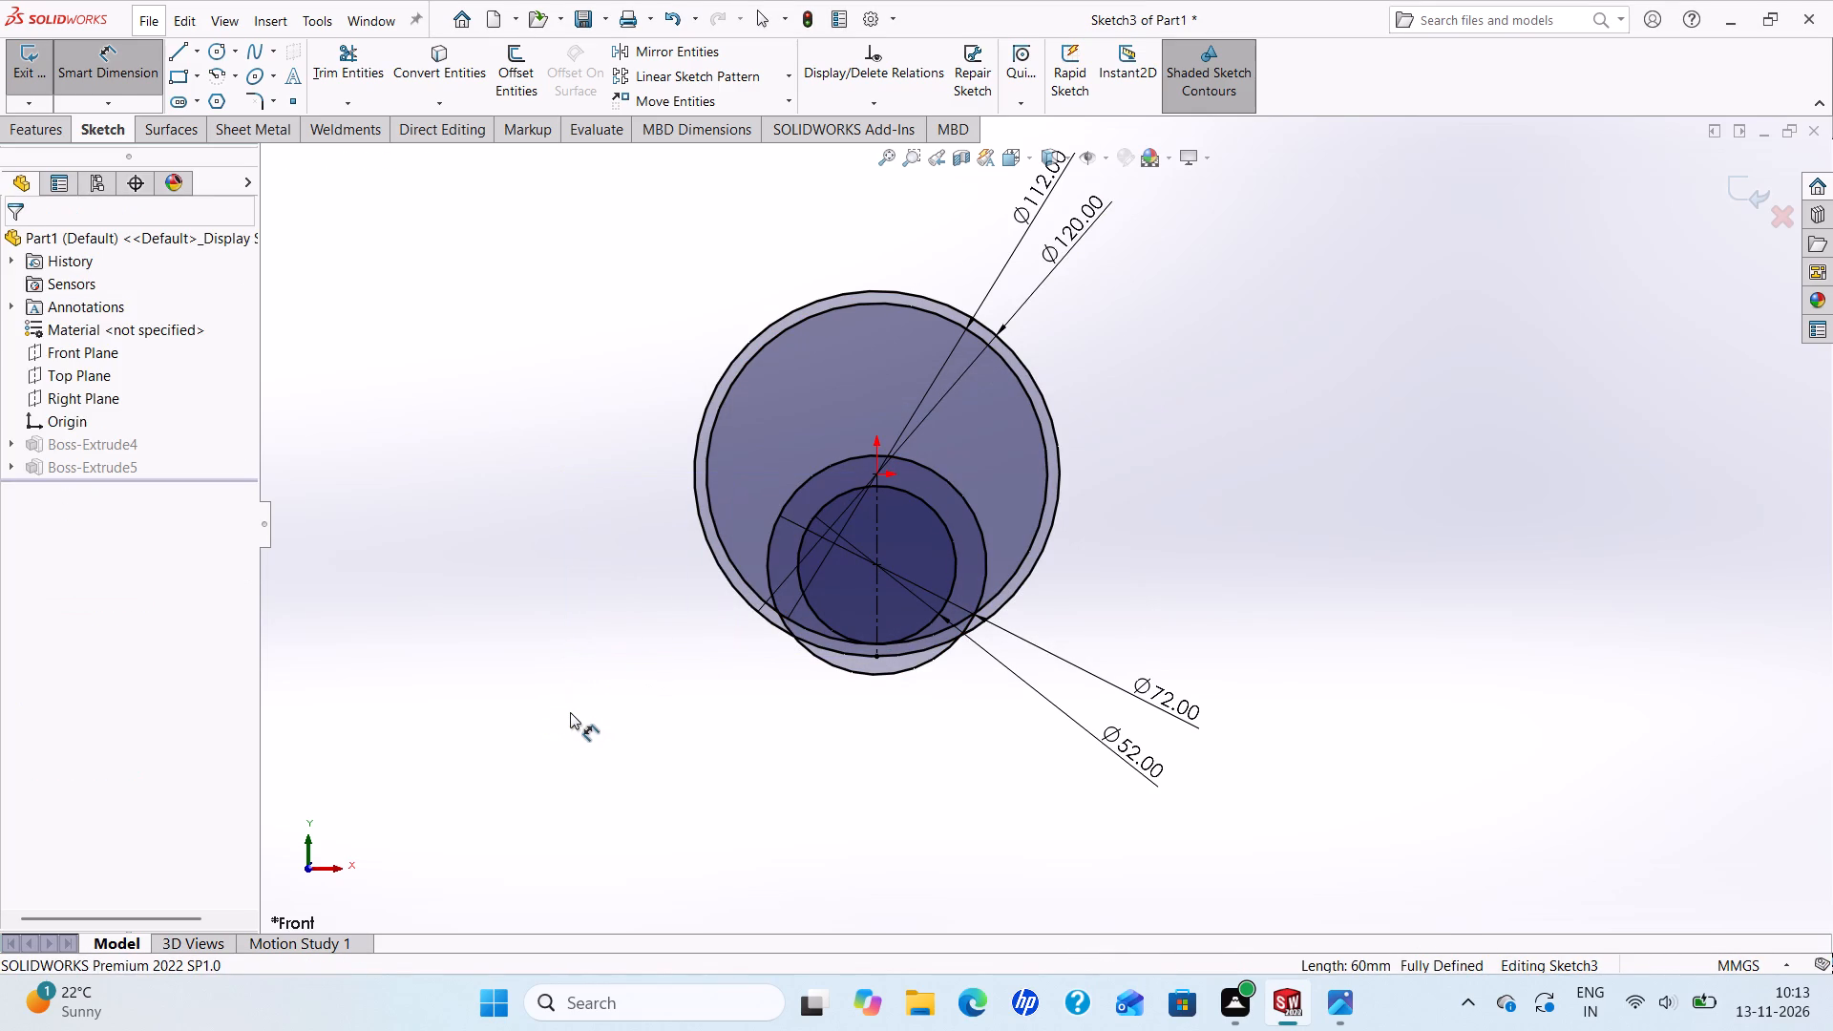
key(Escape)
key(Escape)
Delete the vertical centerline that runs down from the origin.
click(879, 608)
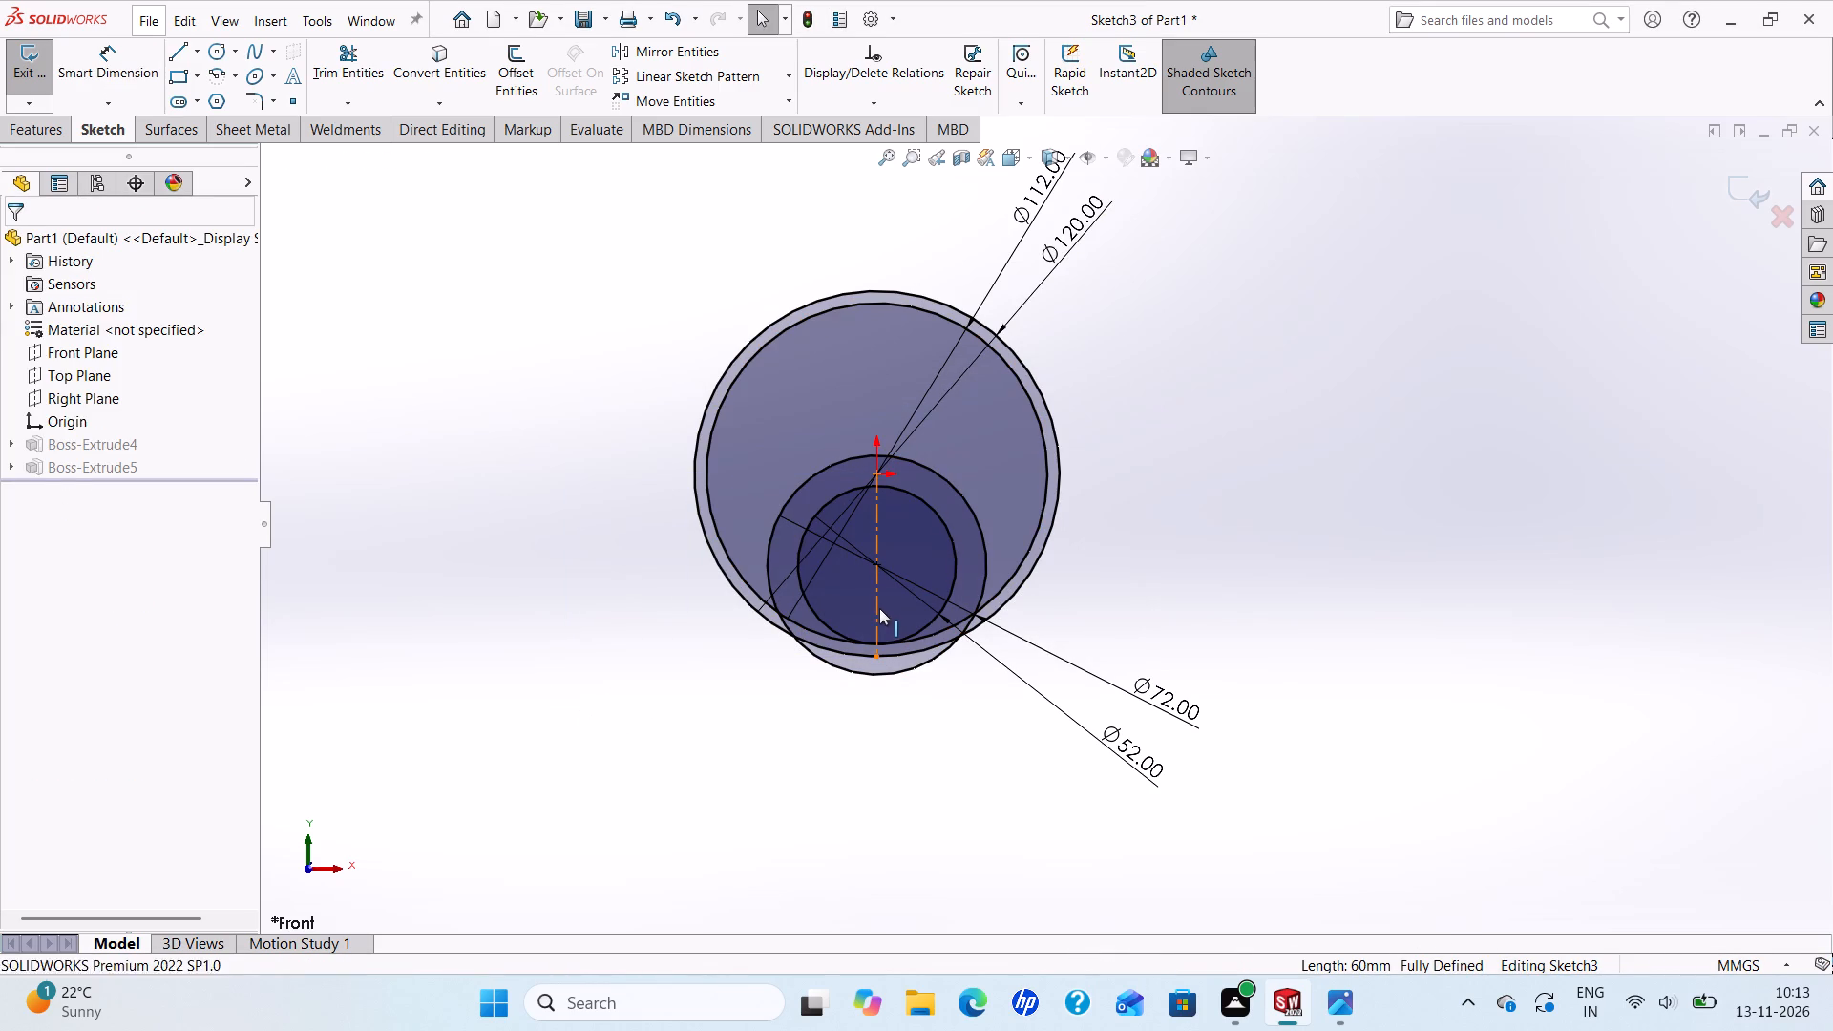
key(Delete)
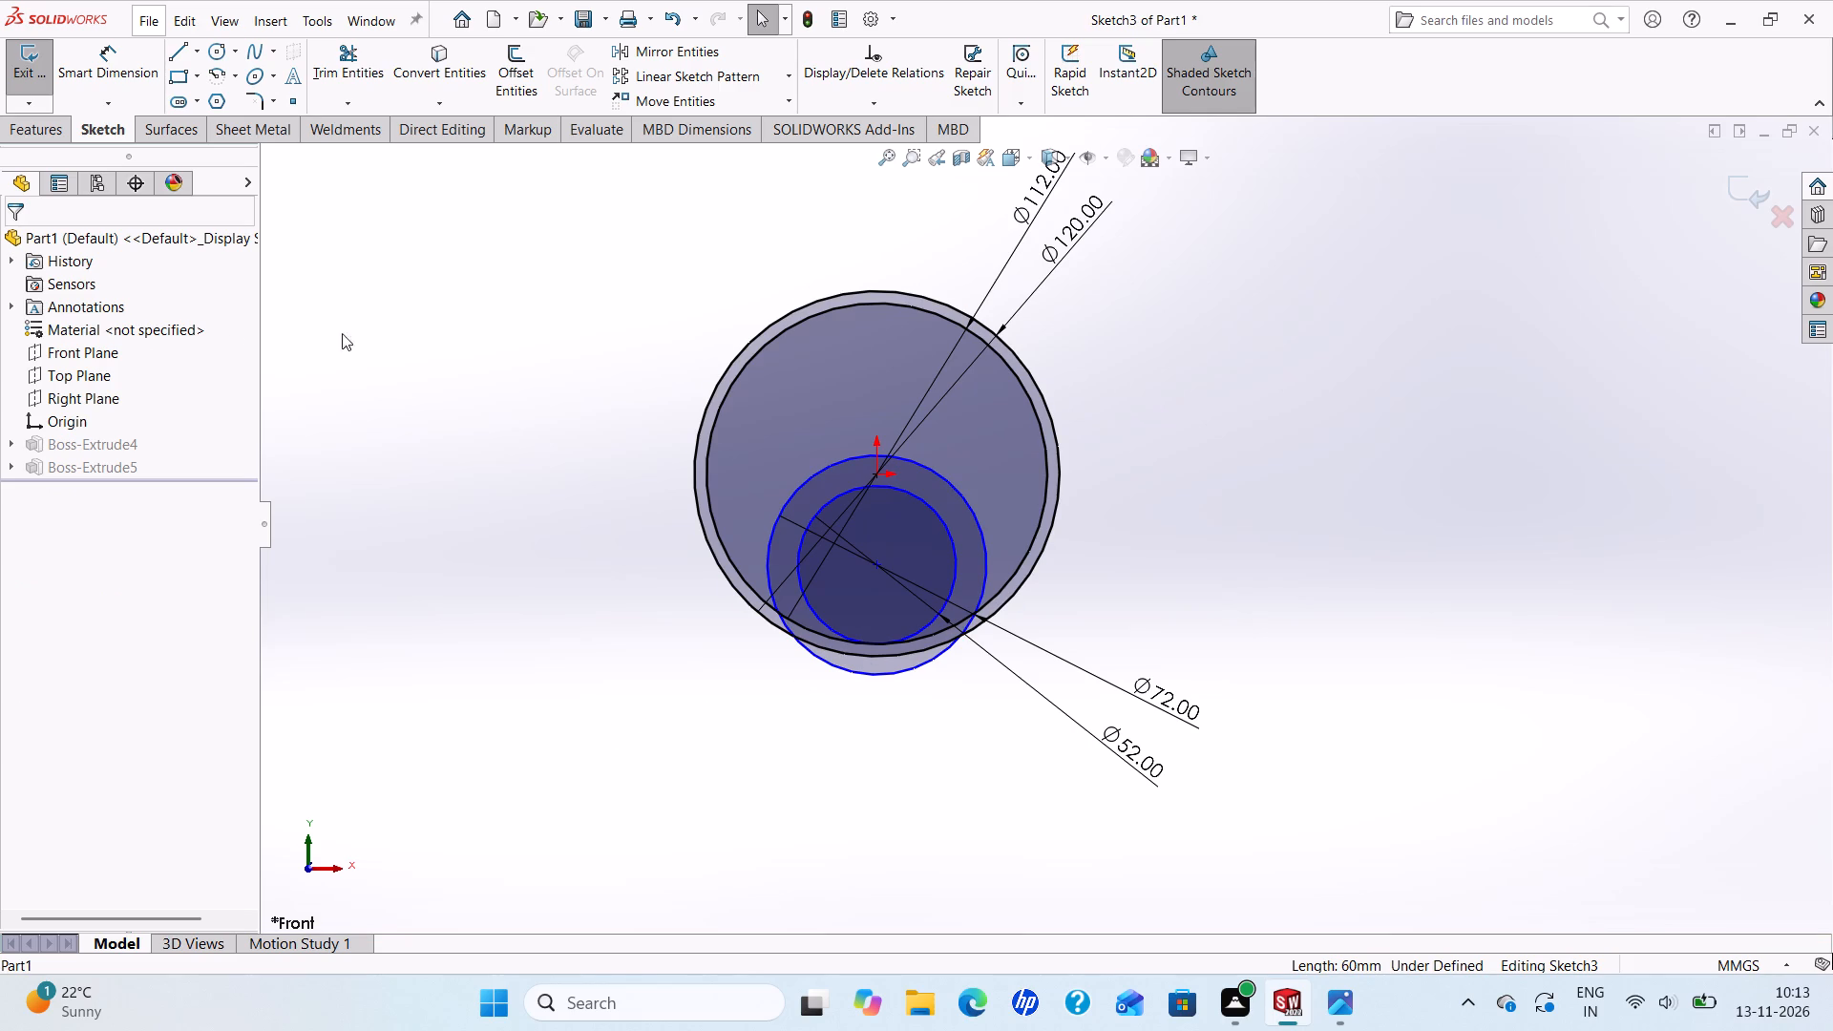
Dimension the vertical distance between the hub circles' centre and the origin as 20 mm.
click(110, 69)
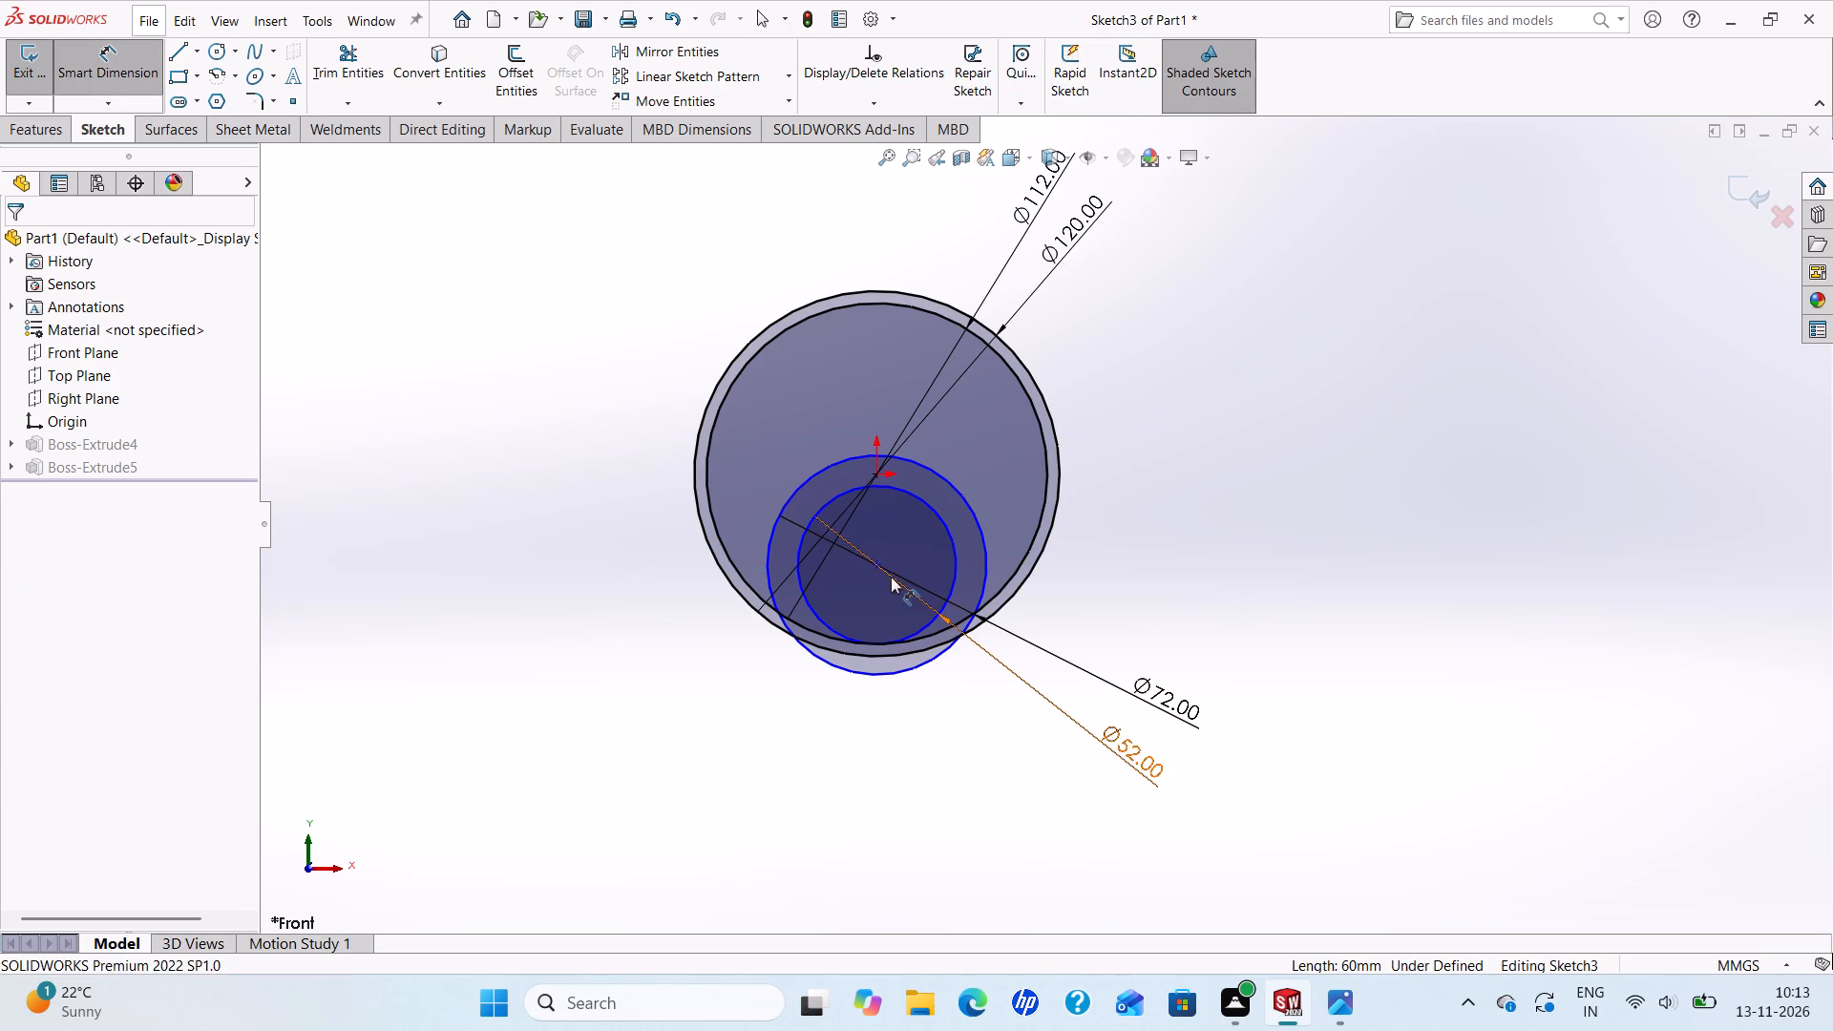
click(879, 565)
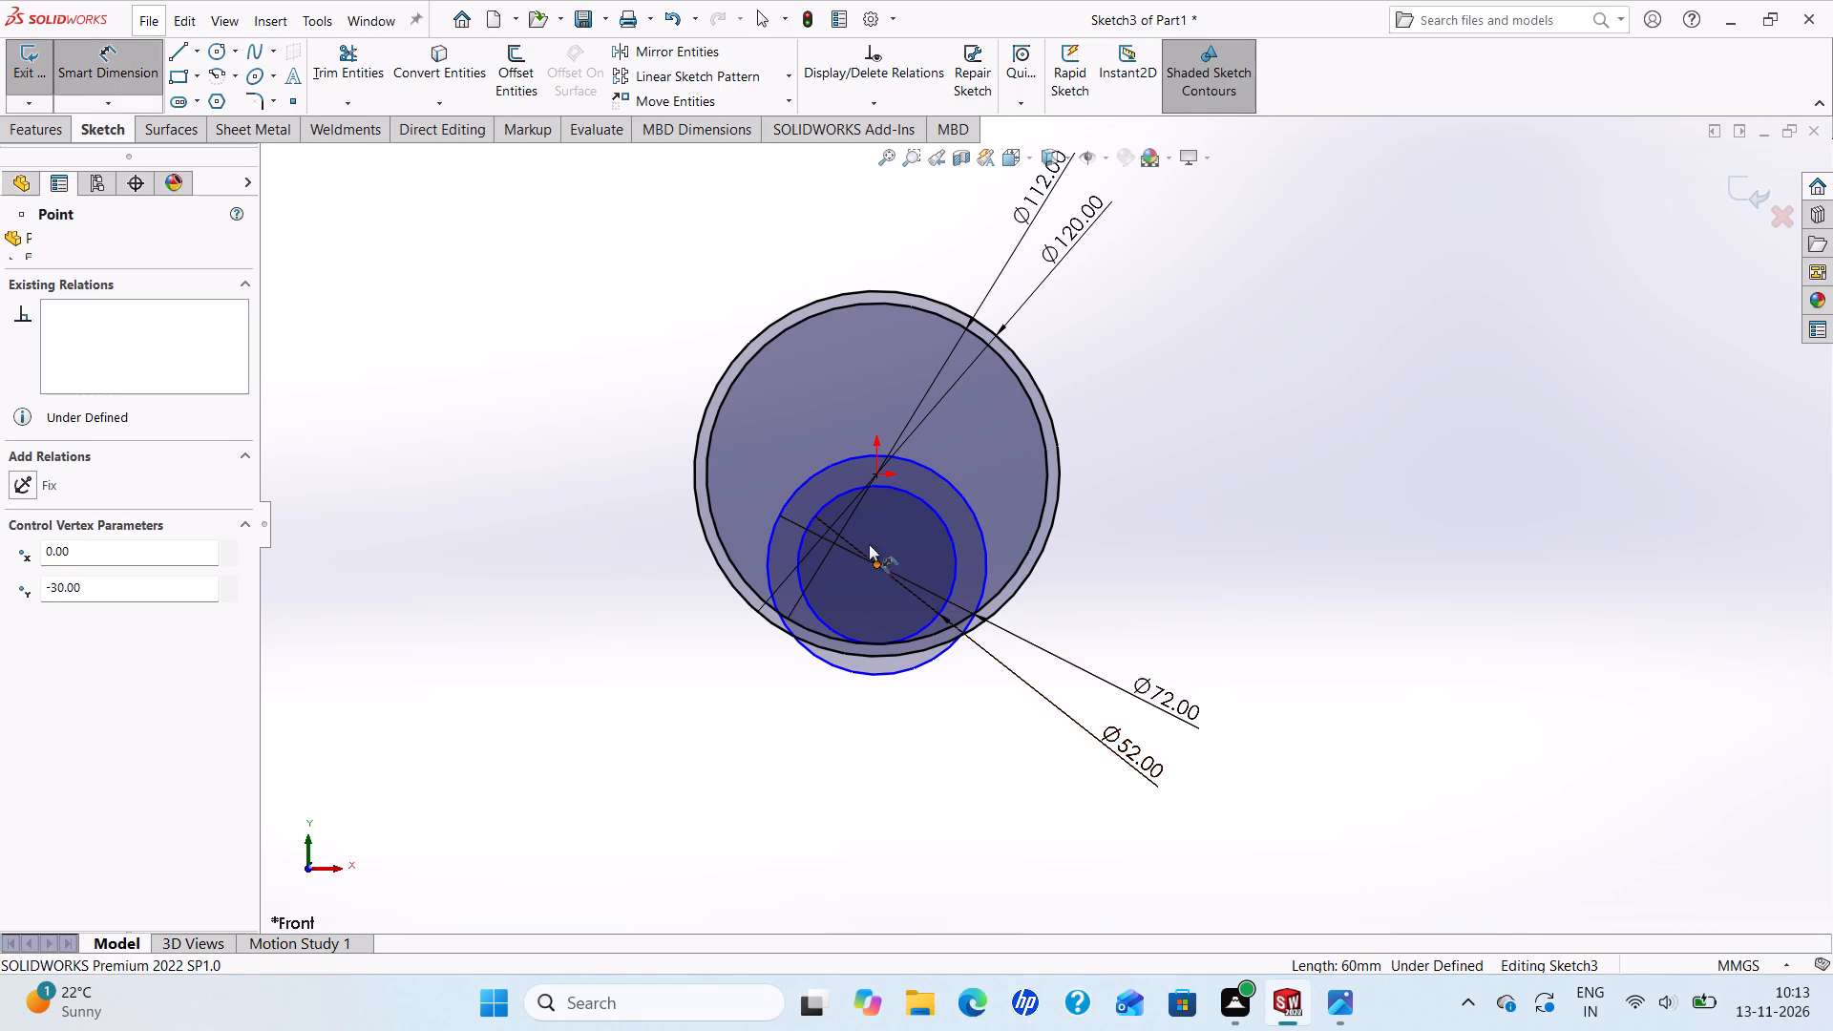
click(874, 474)
click(537, 462)
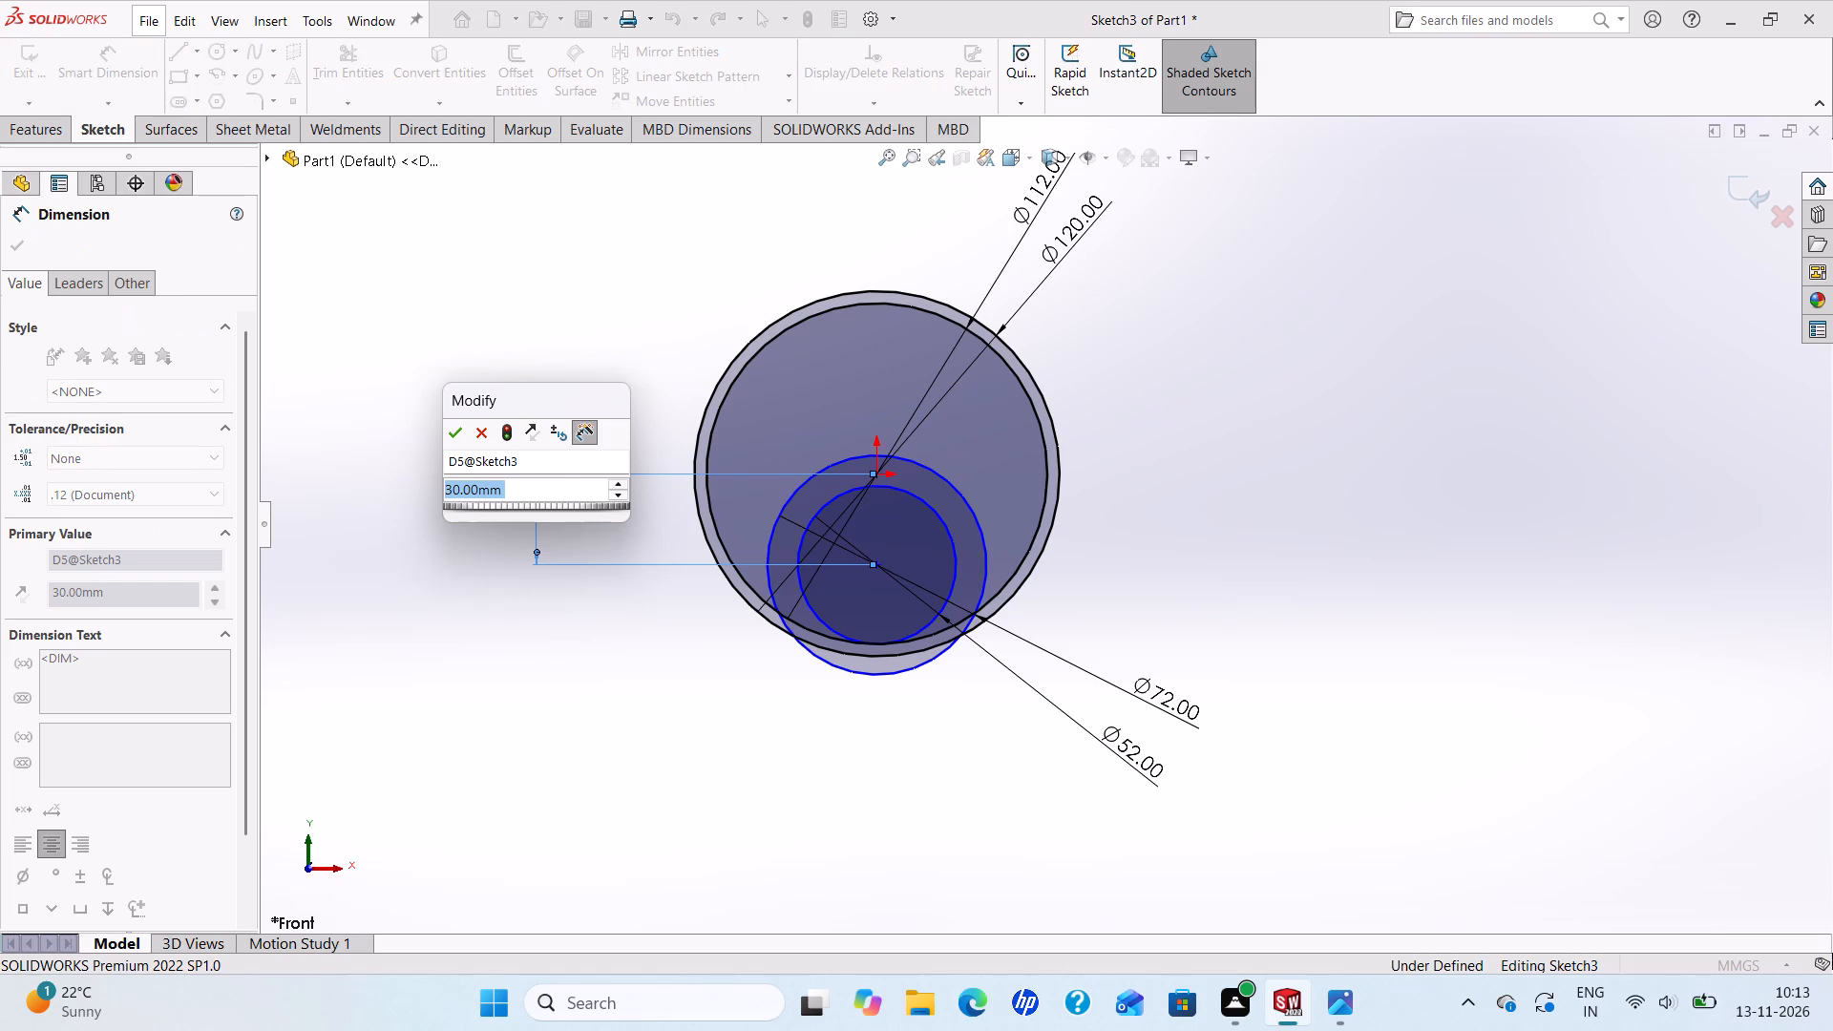
text(20)
key(Return)
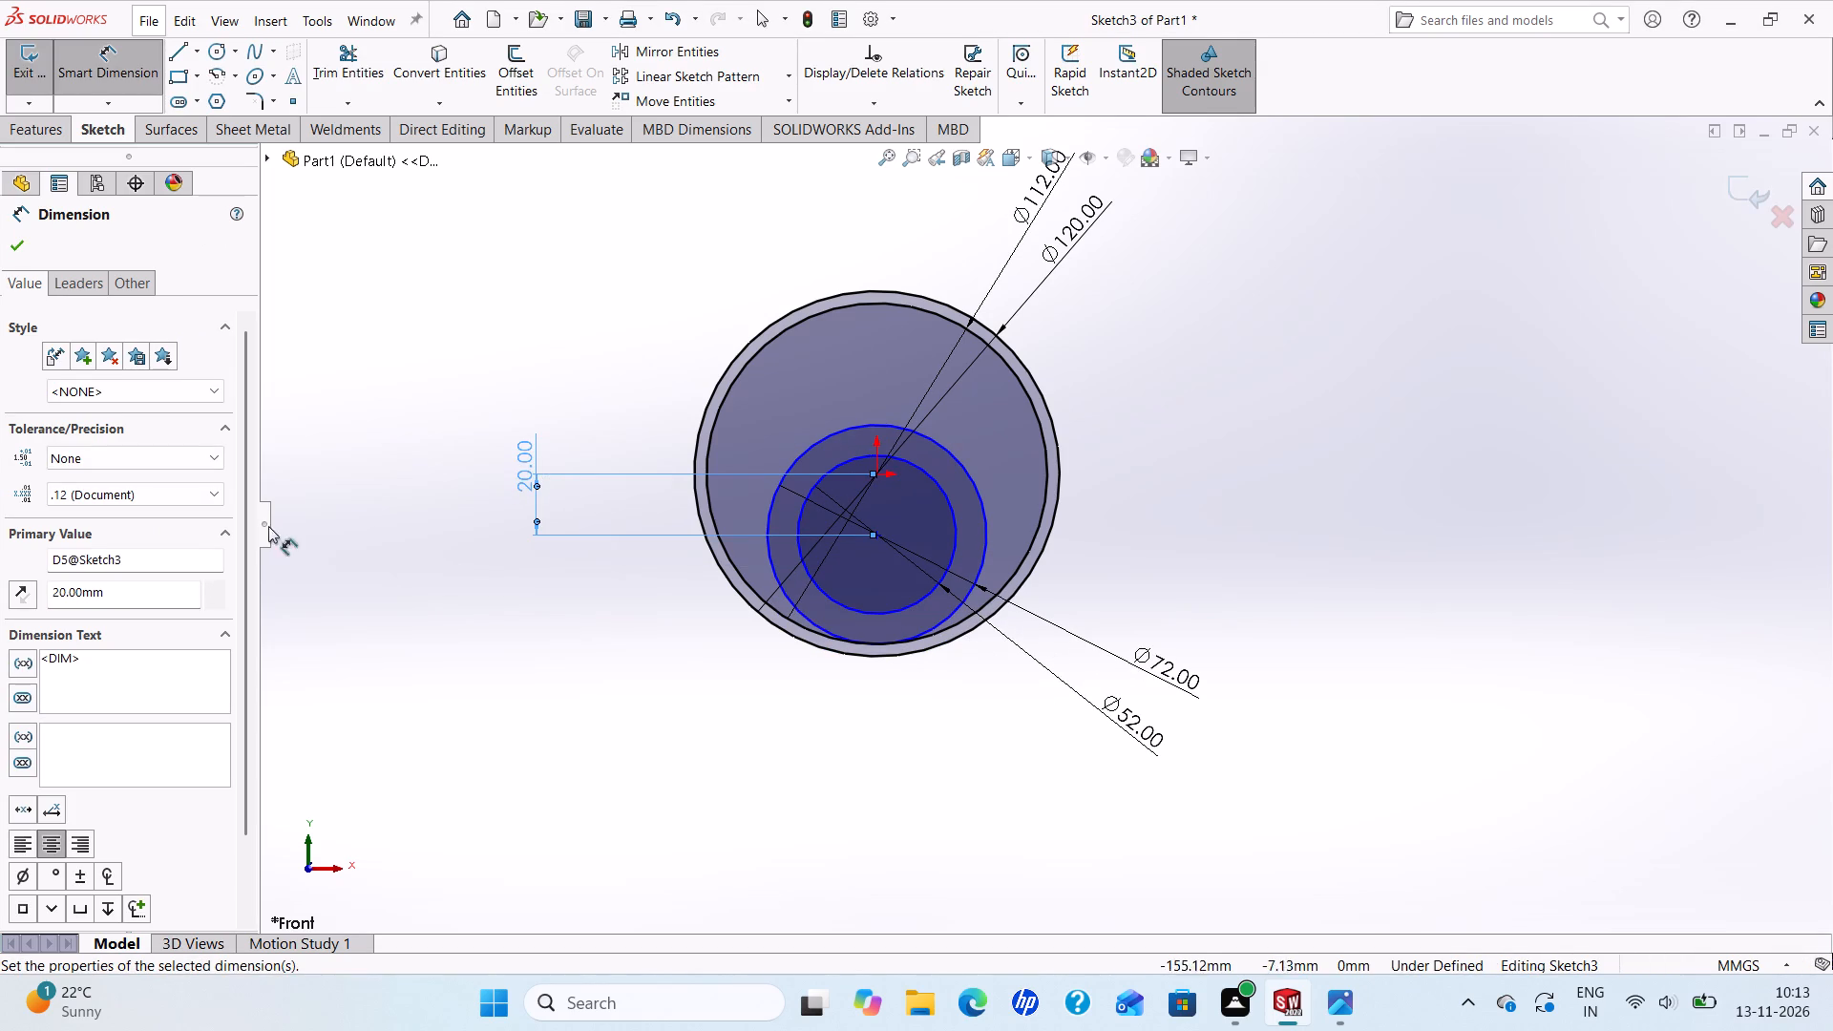
Set the hub centre's vertical offset from the origin to 15 mm and check it against the reference drawing.
drag(115, 598, 0, 587)
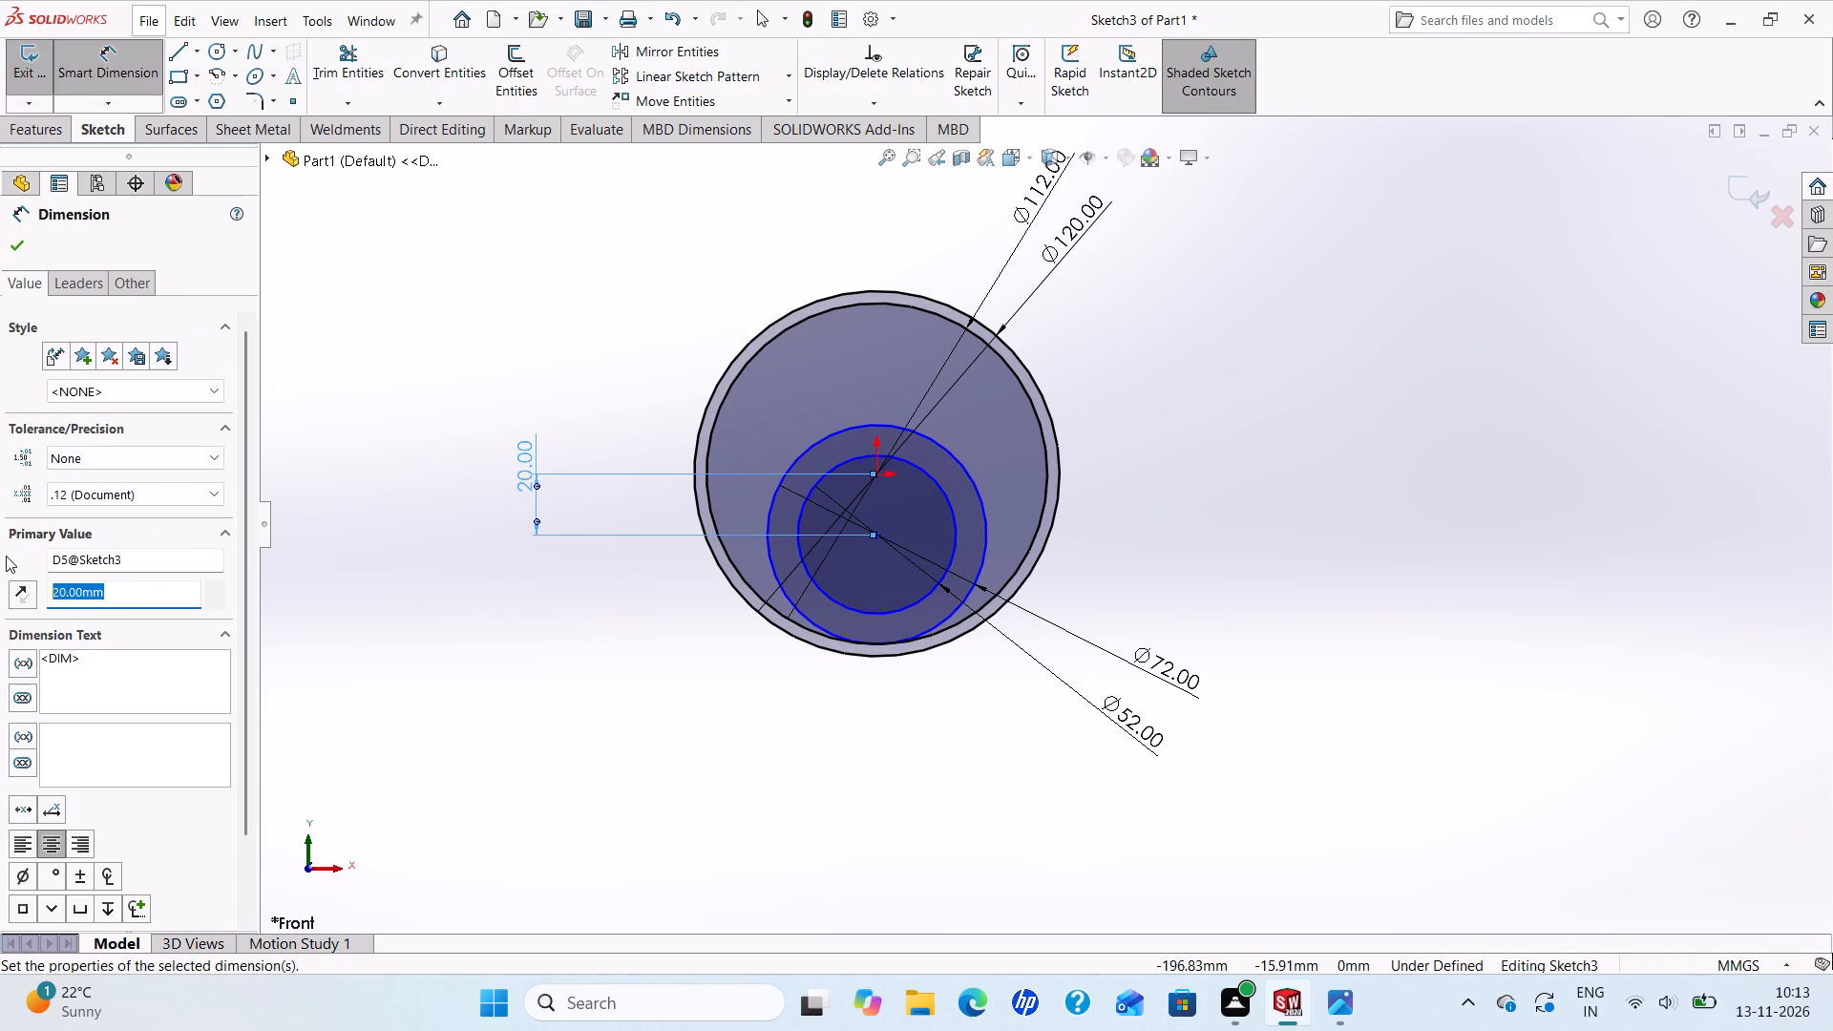
text(15)
key(Return)
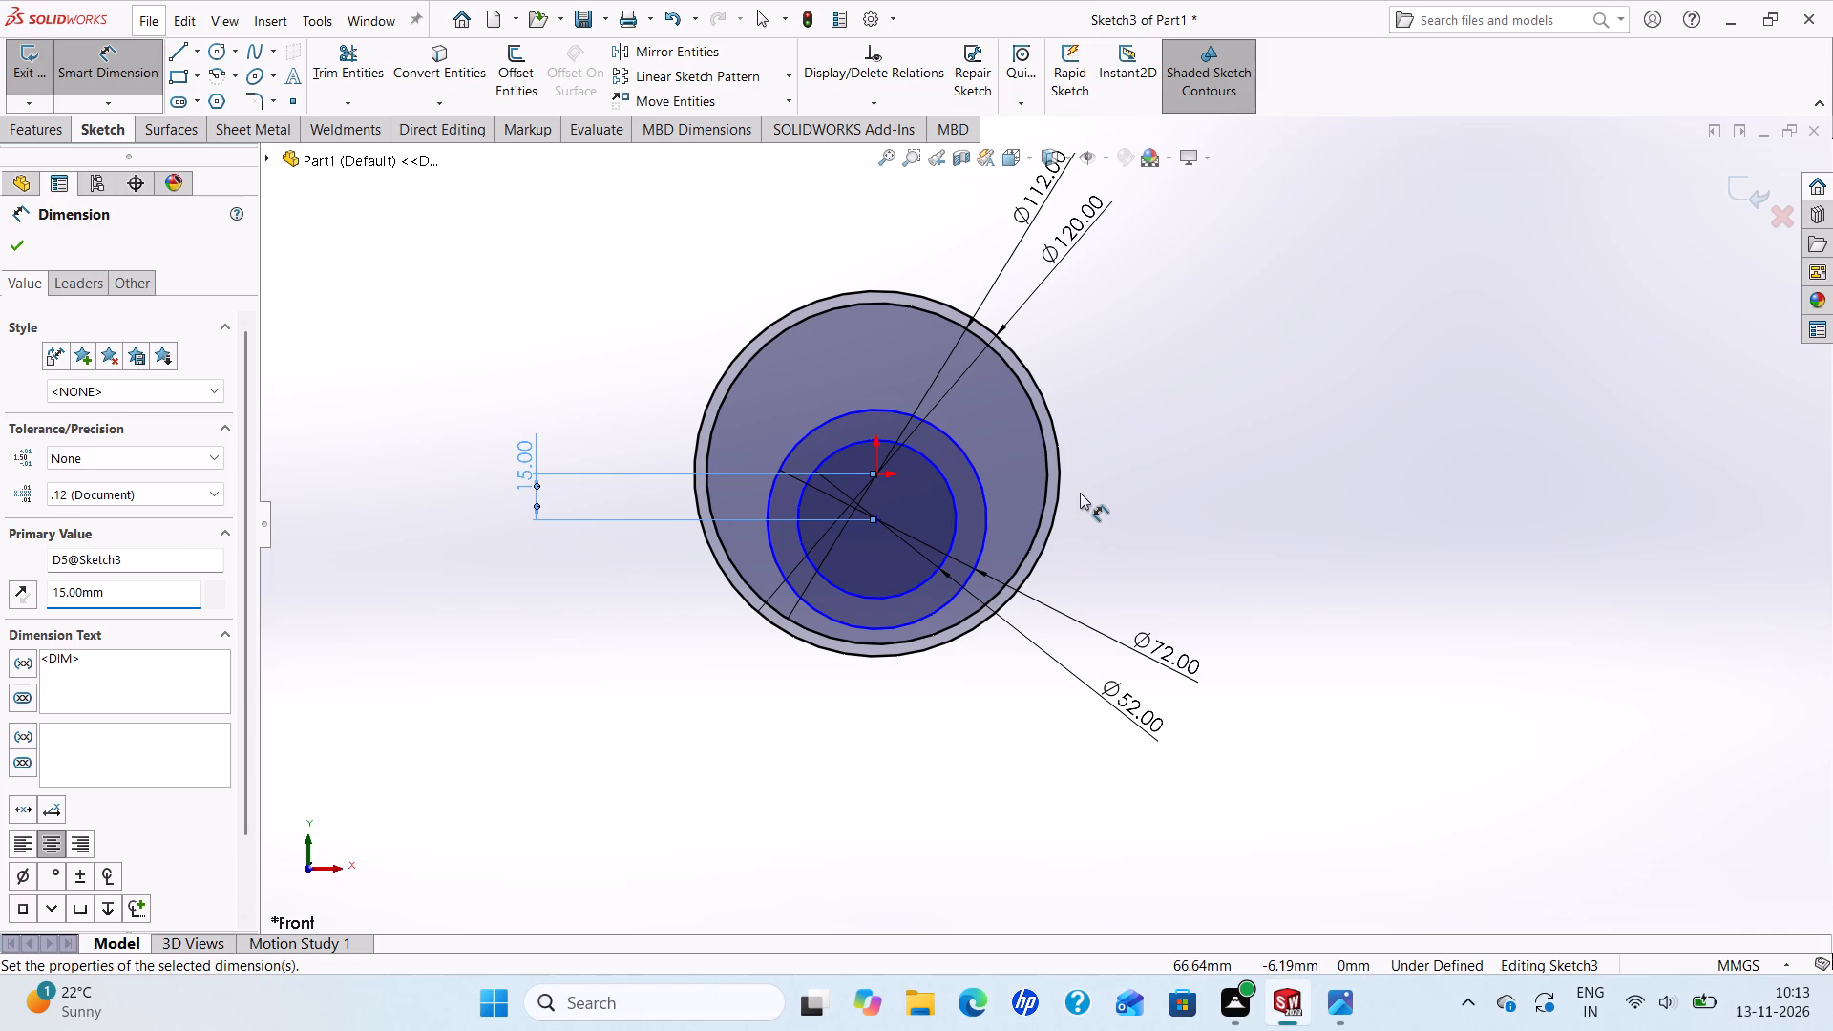
scroll(1080, 493, up, 1)
scroll(1089, 482, down, 1)
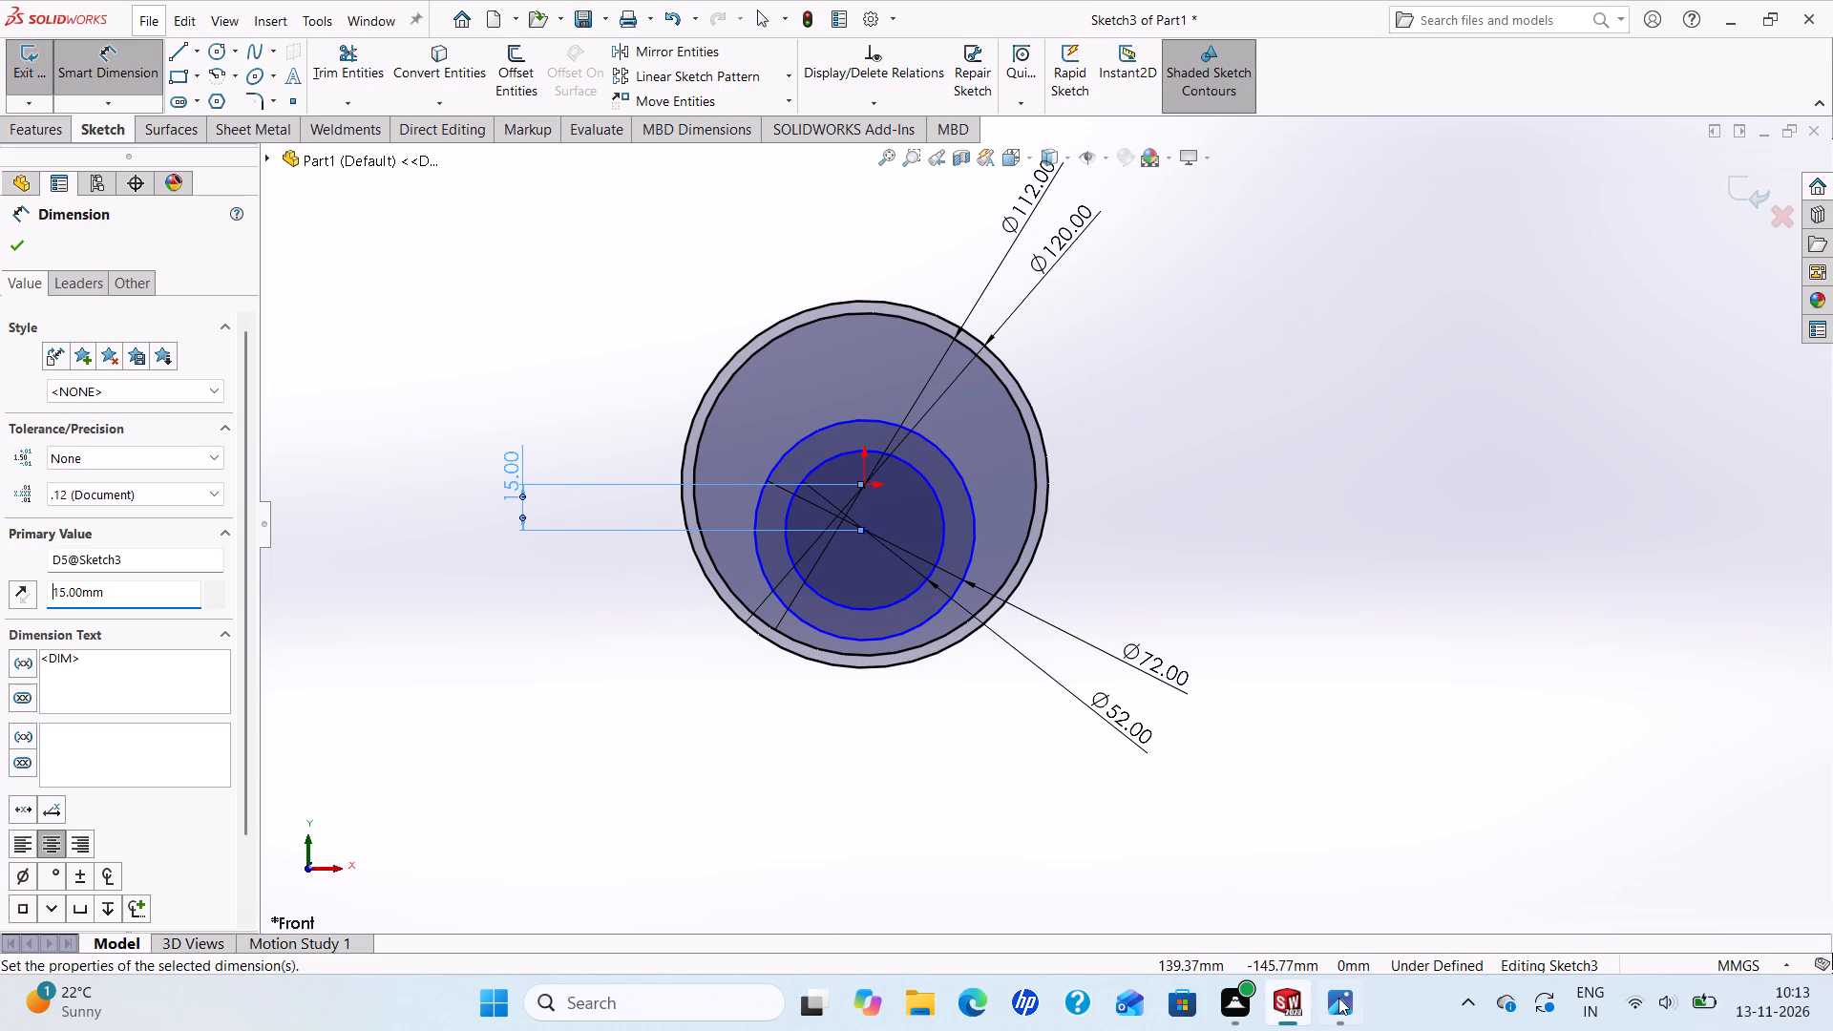
click(1339, 998)
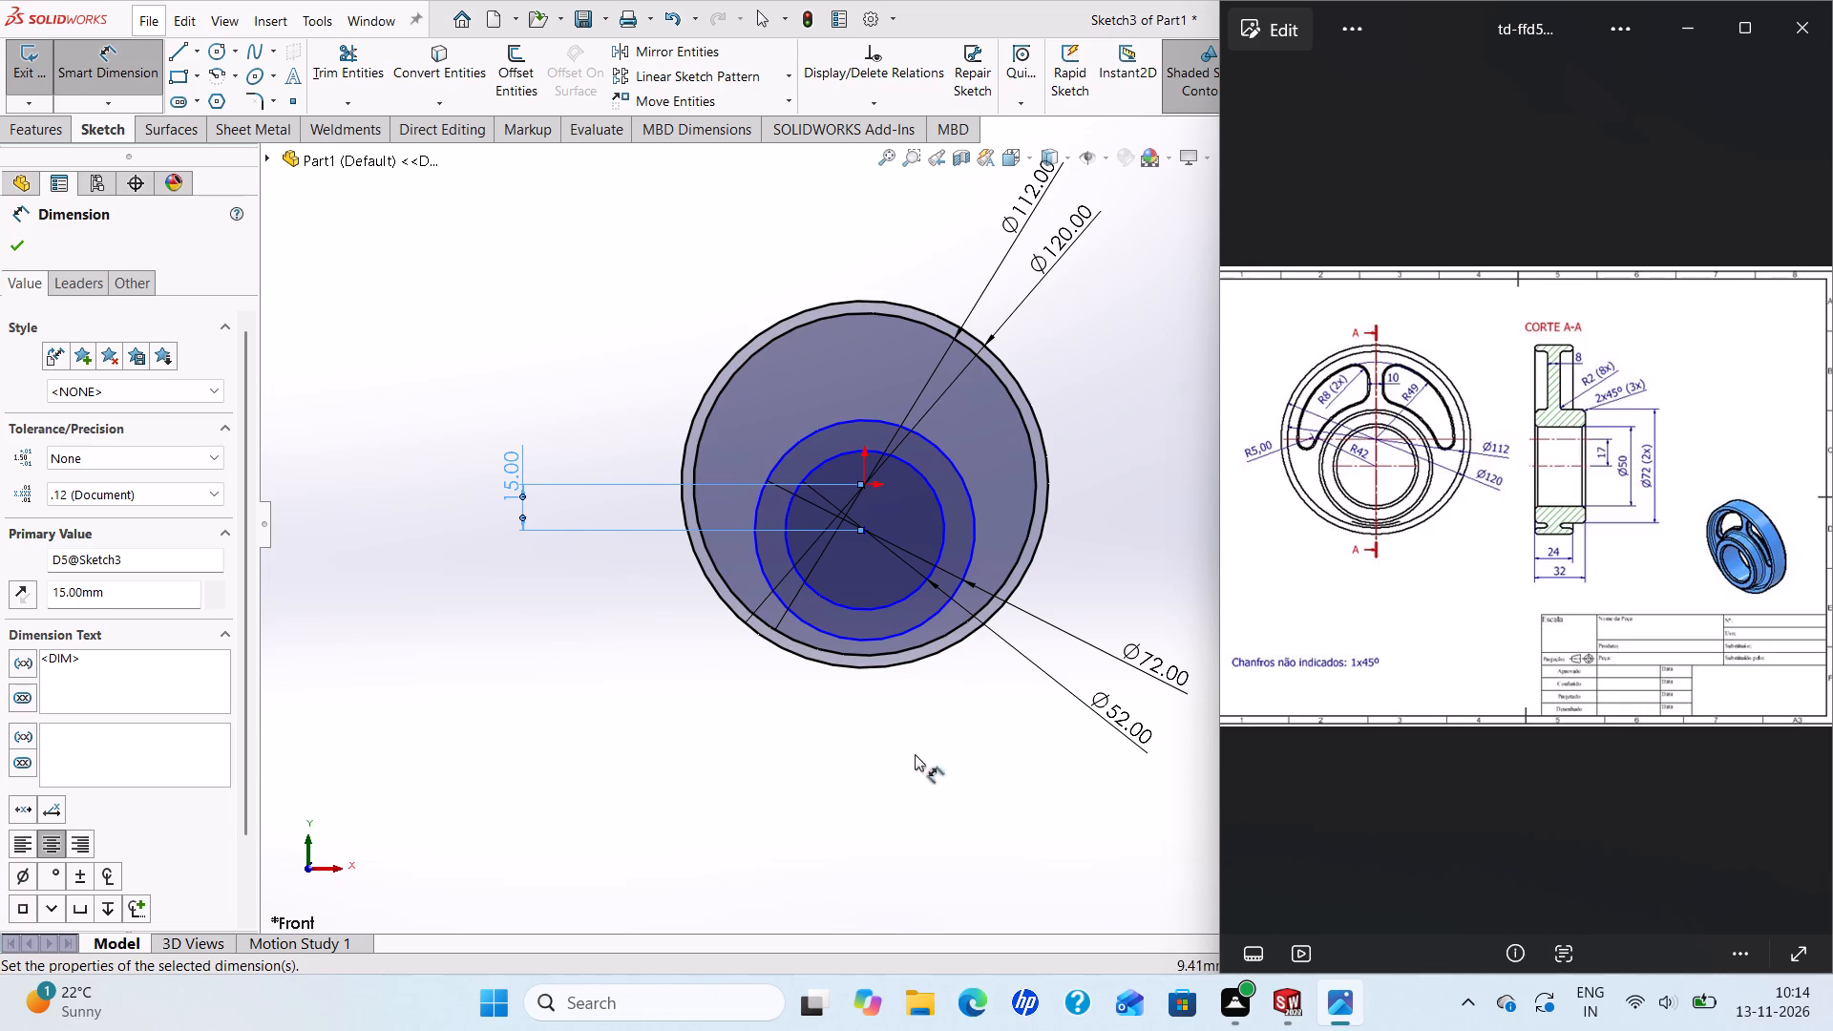
click(12, 244)
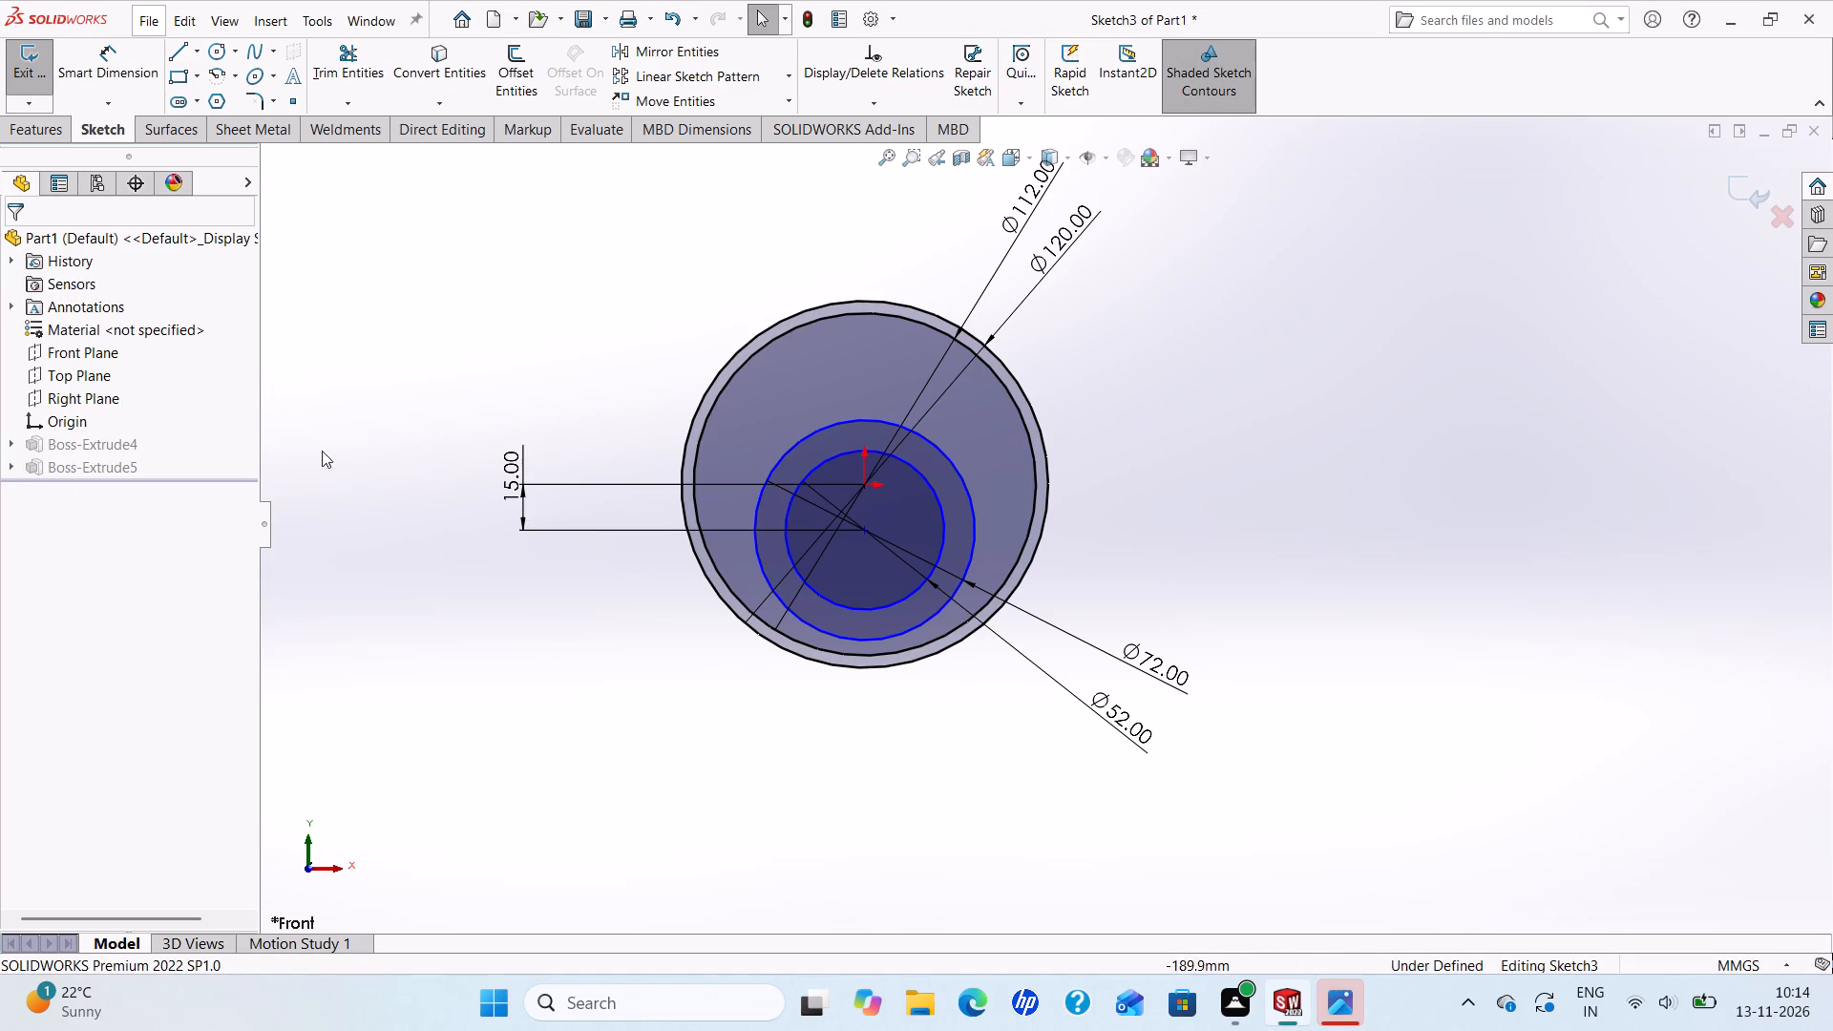
Add a Vertical relation between the hub circles' centre and the origin.
ctrl+click(861, 528)
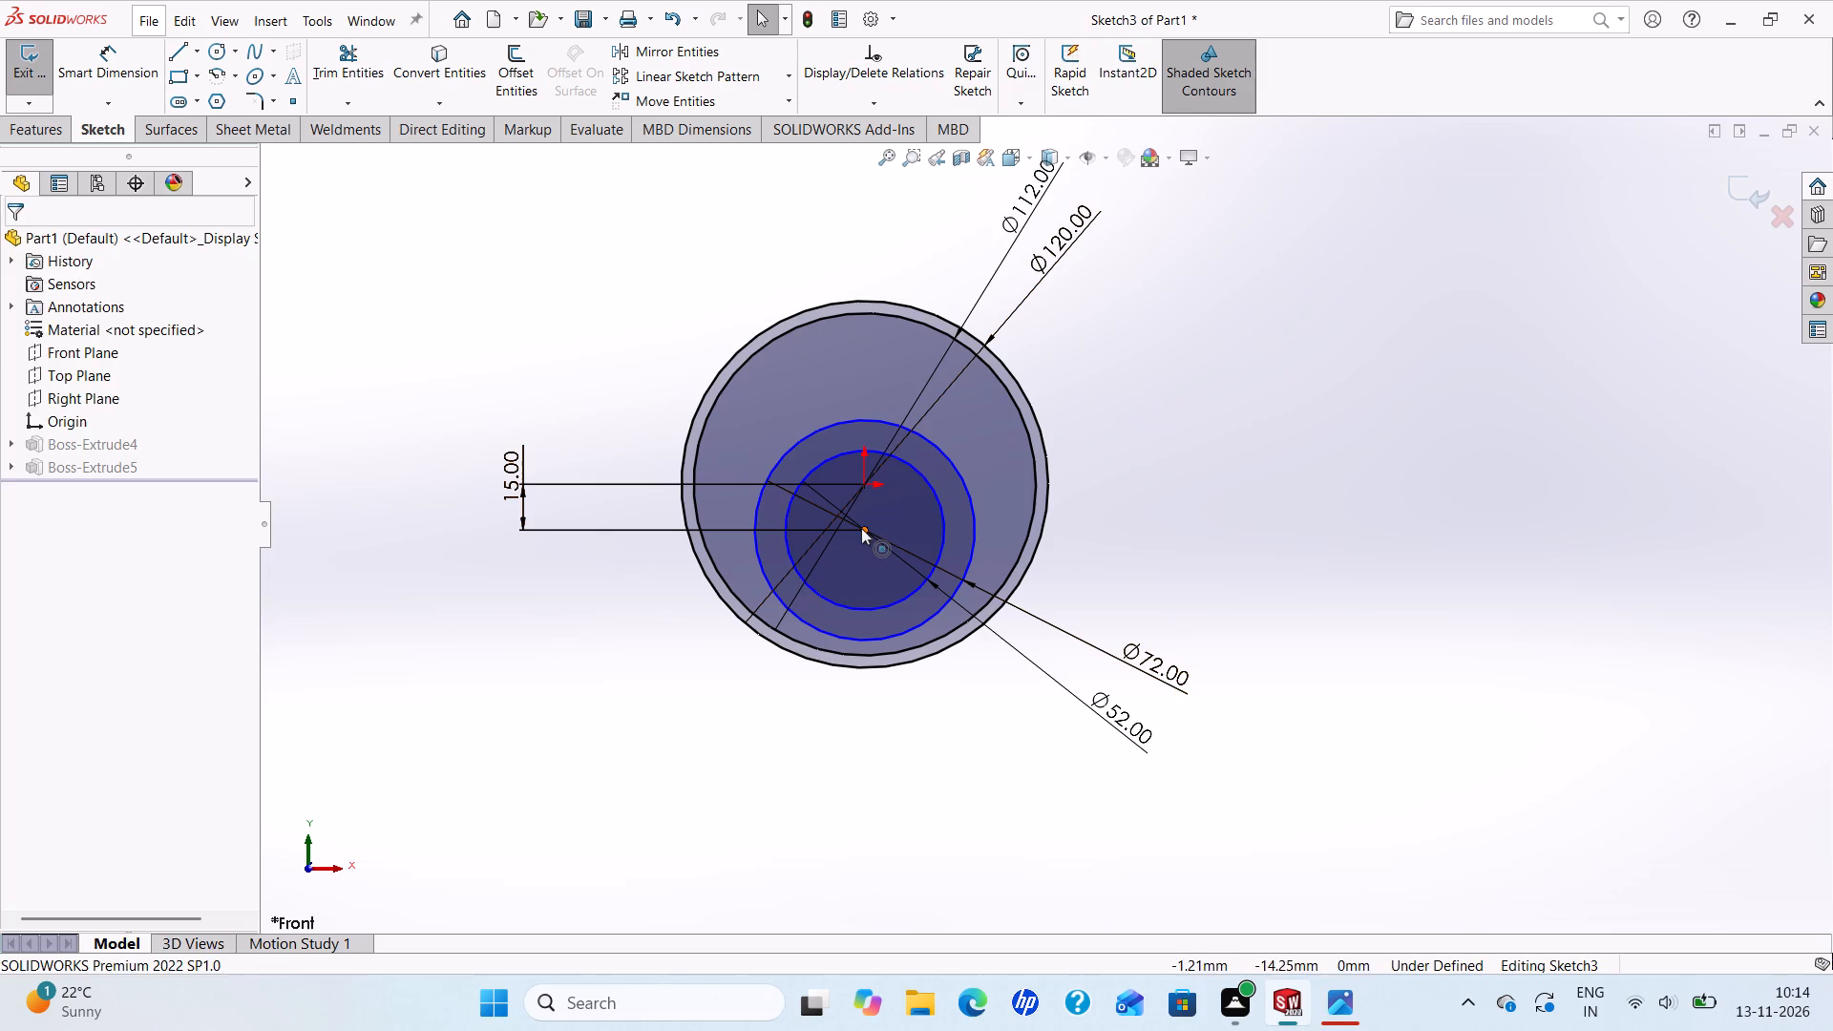
ctrl+click(860, 484)
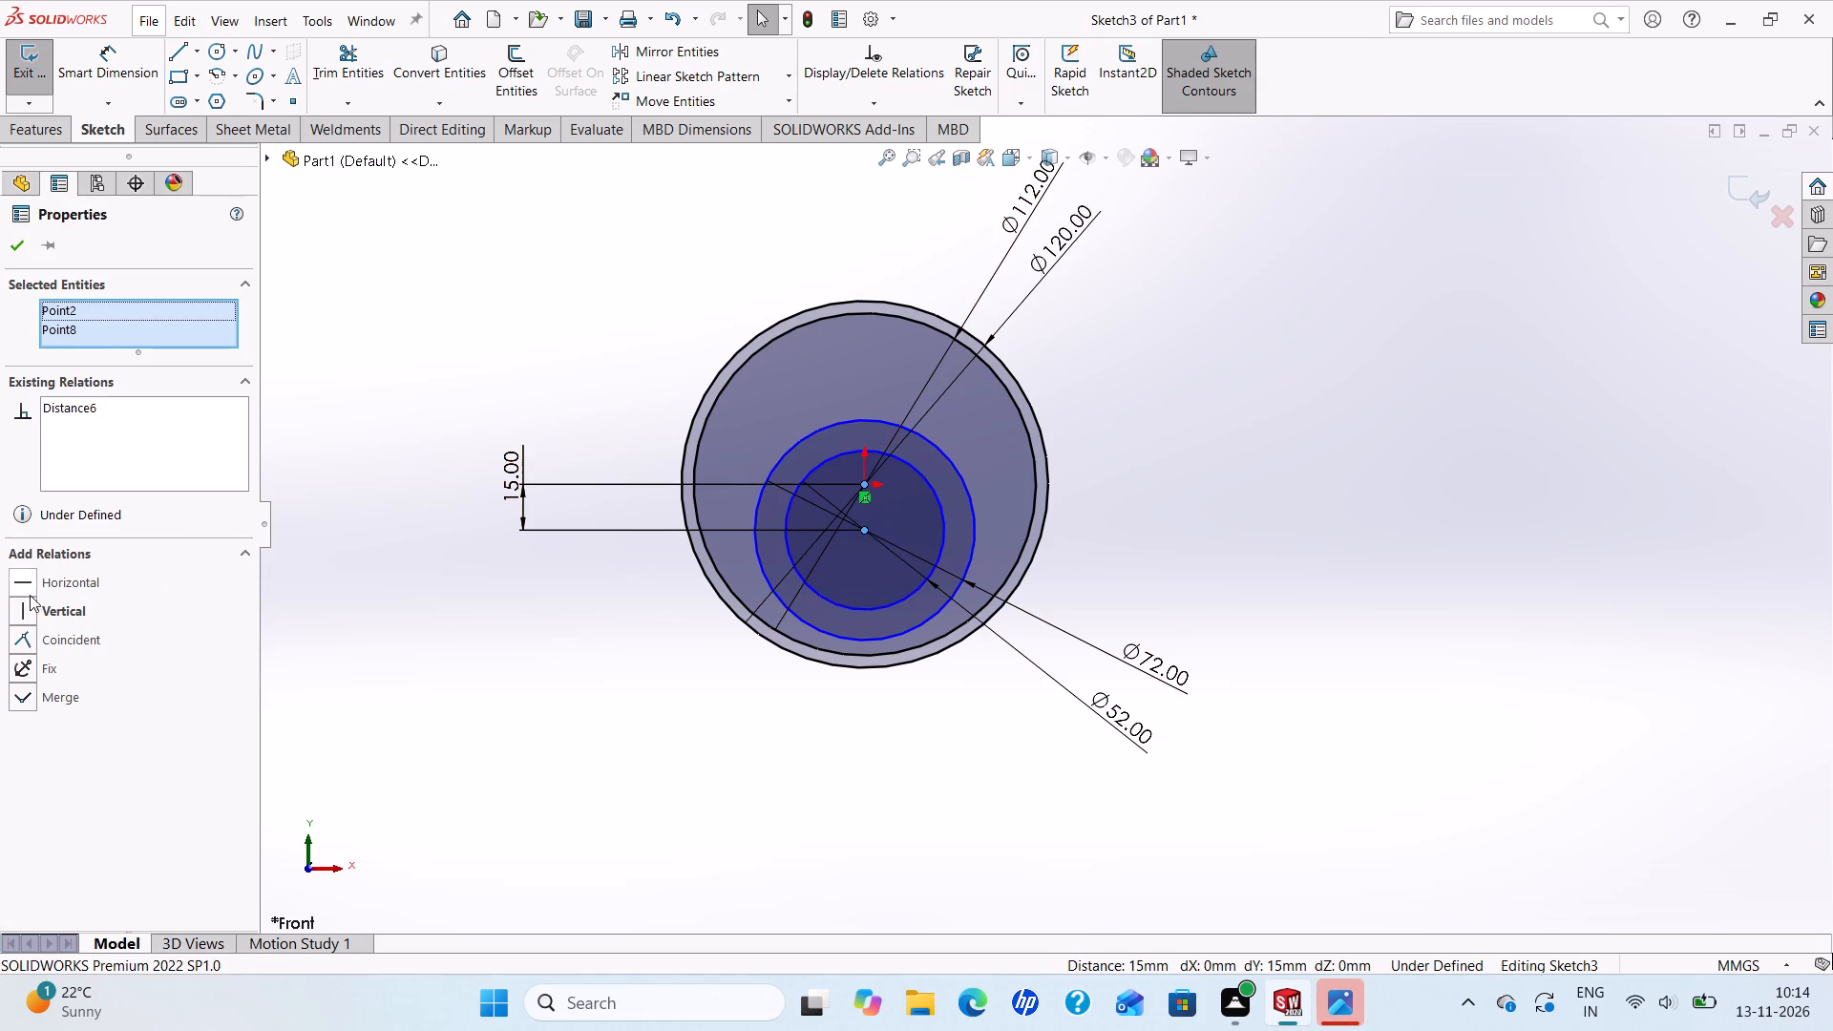
click(22, 611)
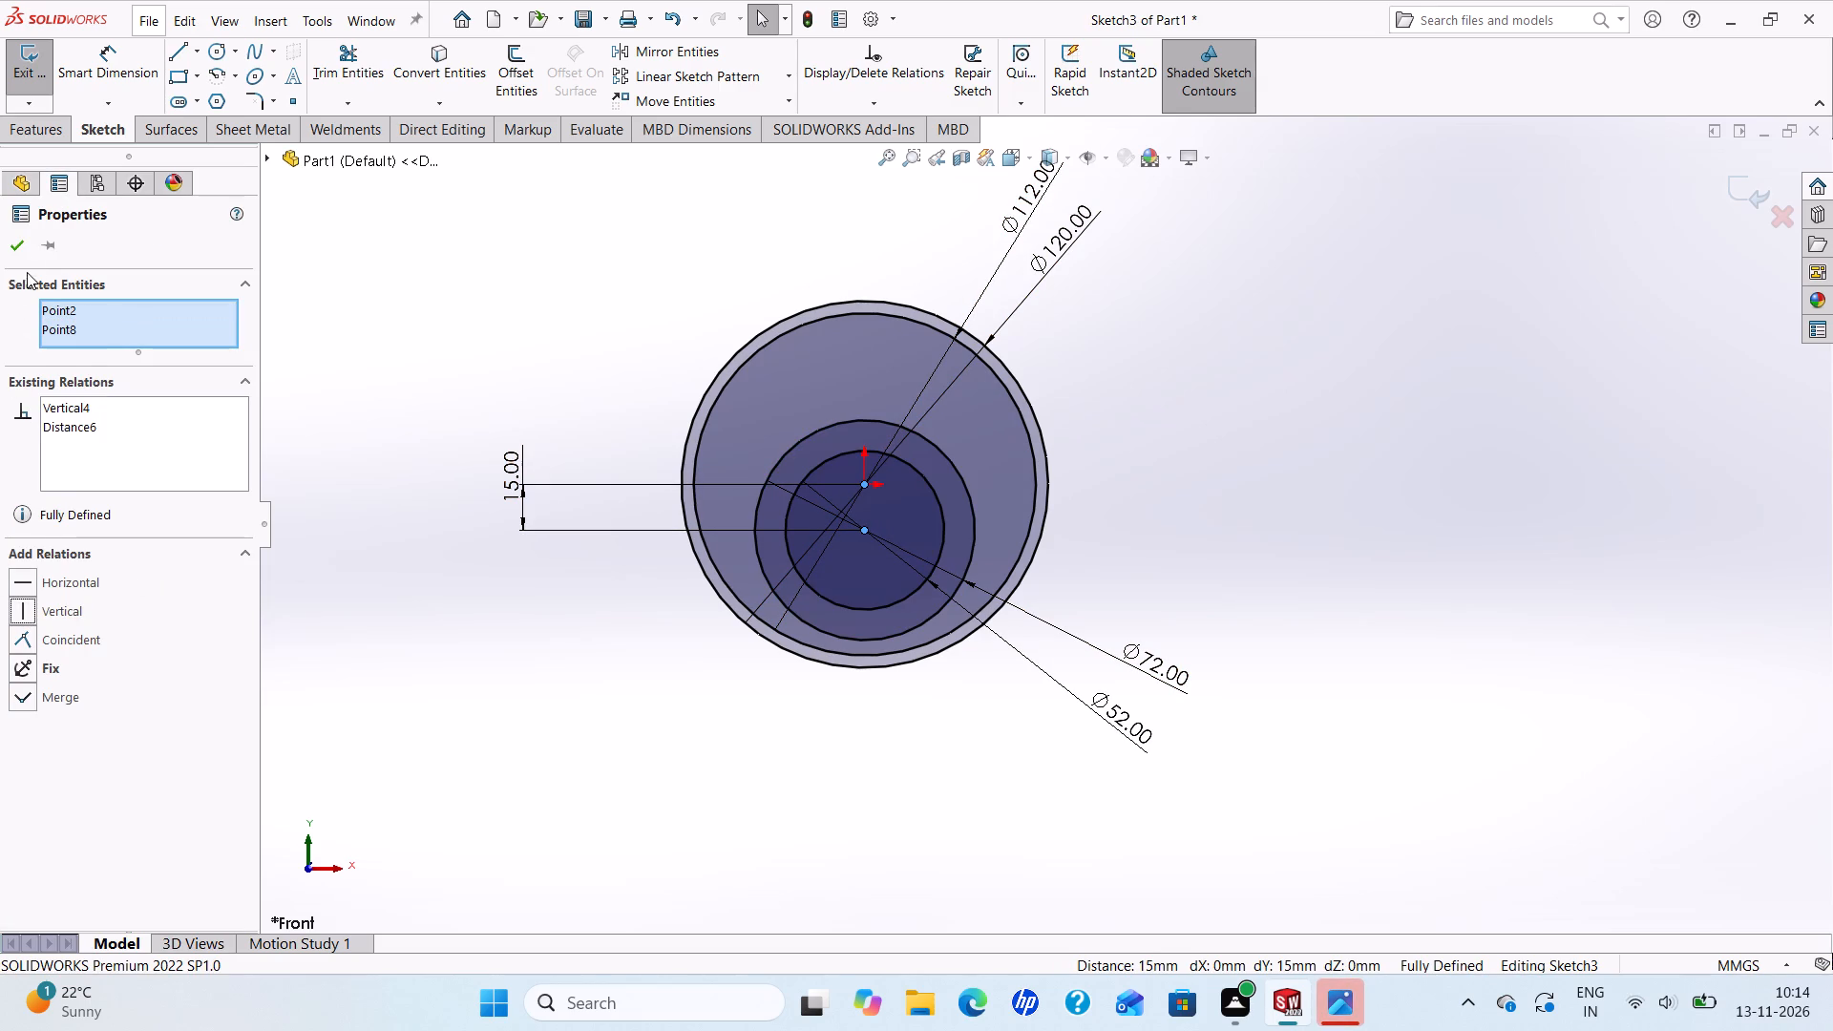
Finish editing the disc and hub circle sketch and exit it to rebuild the part.
click(22, 247)
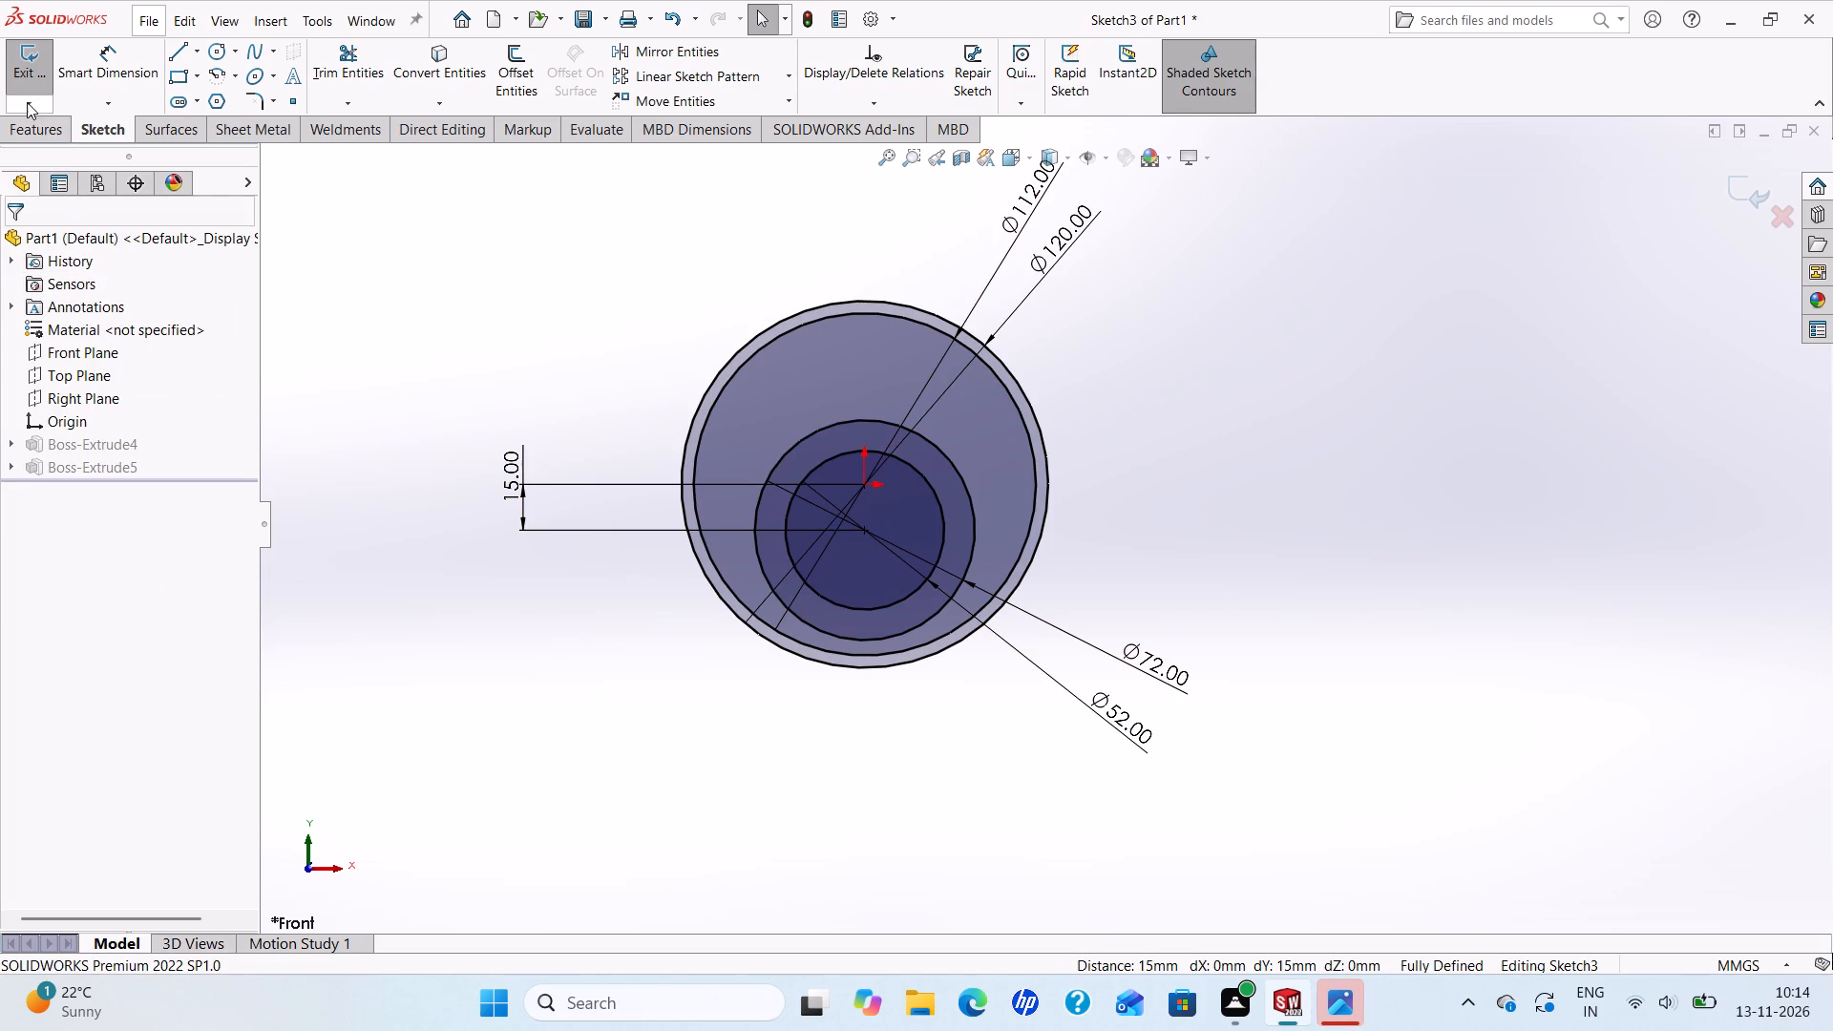
click(35, 58)
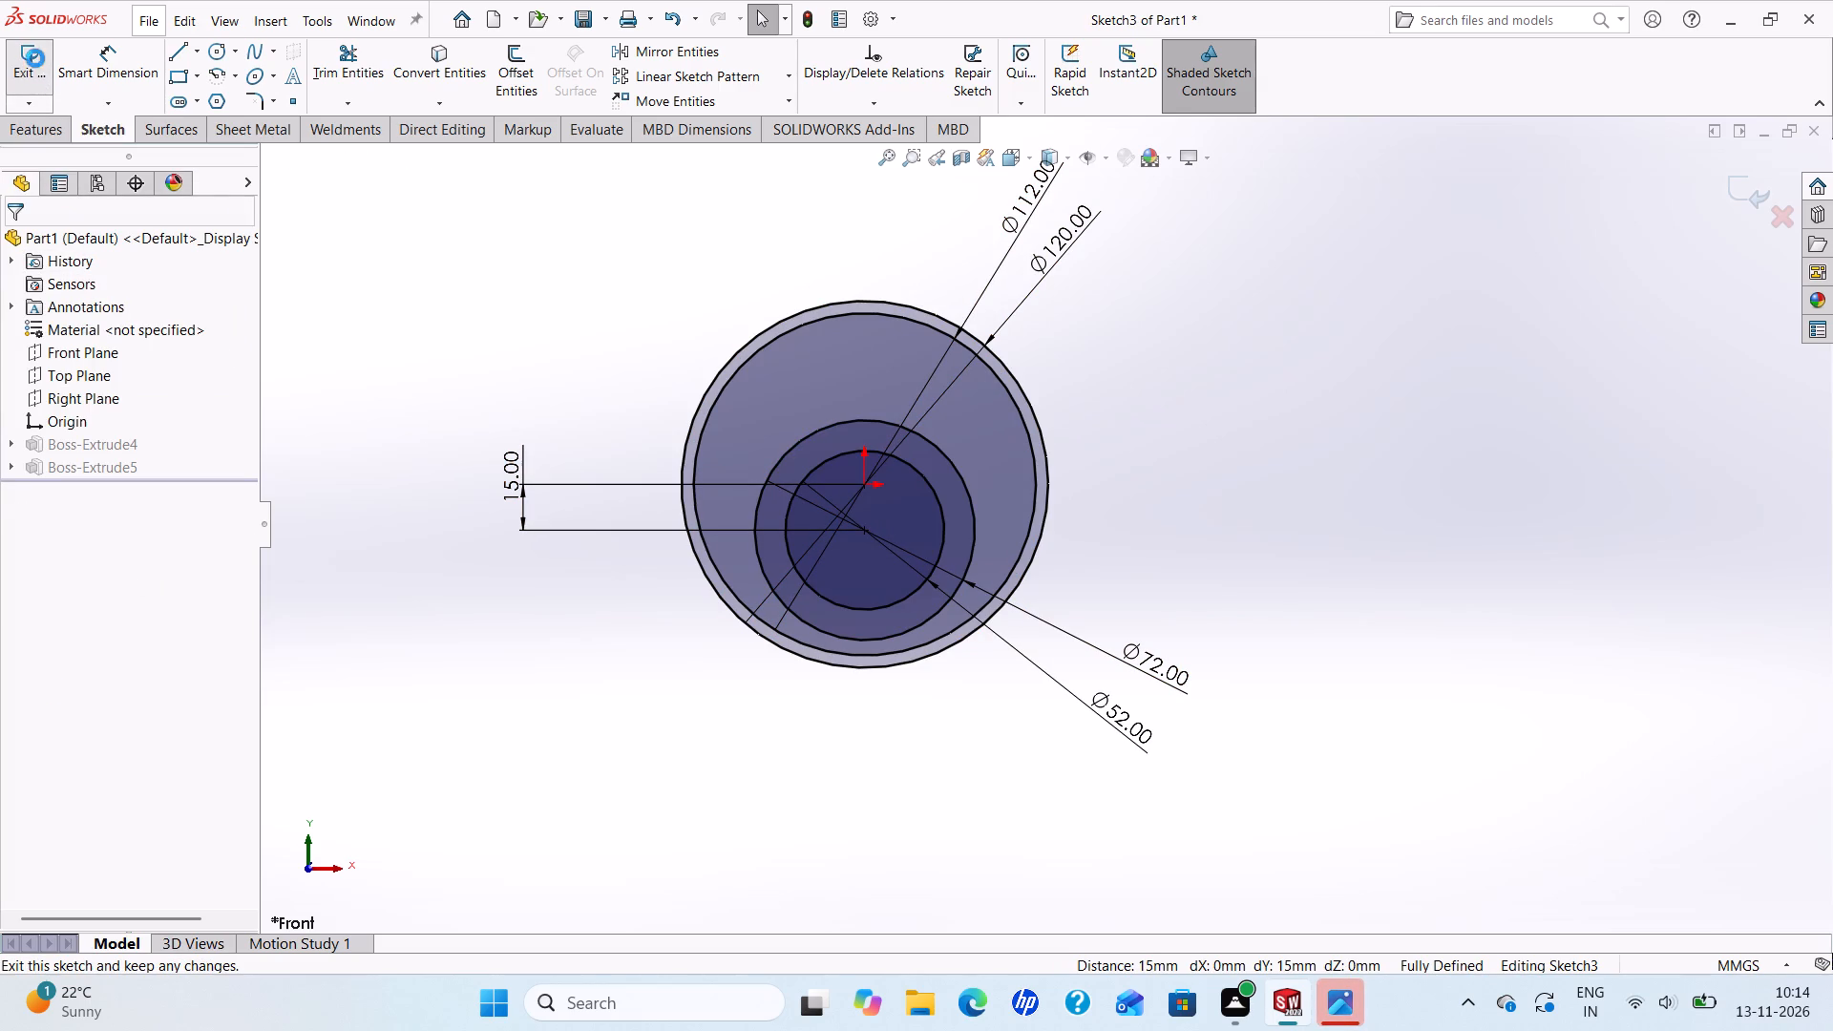
middle_drag(544, 469, 806, 561)
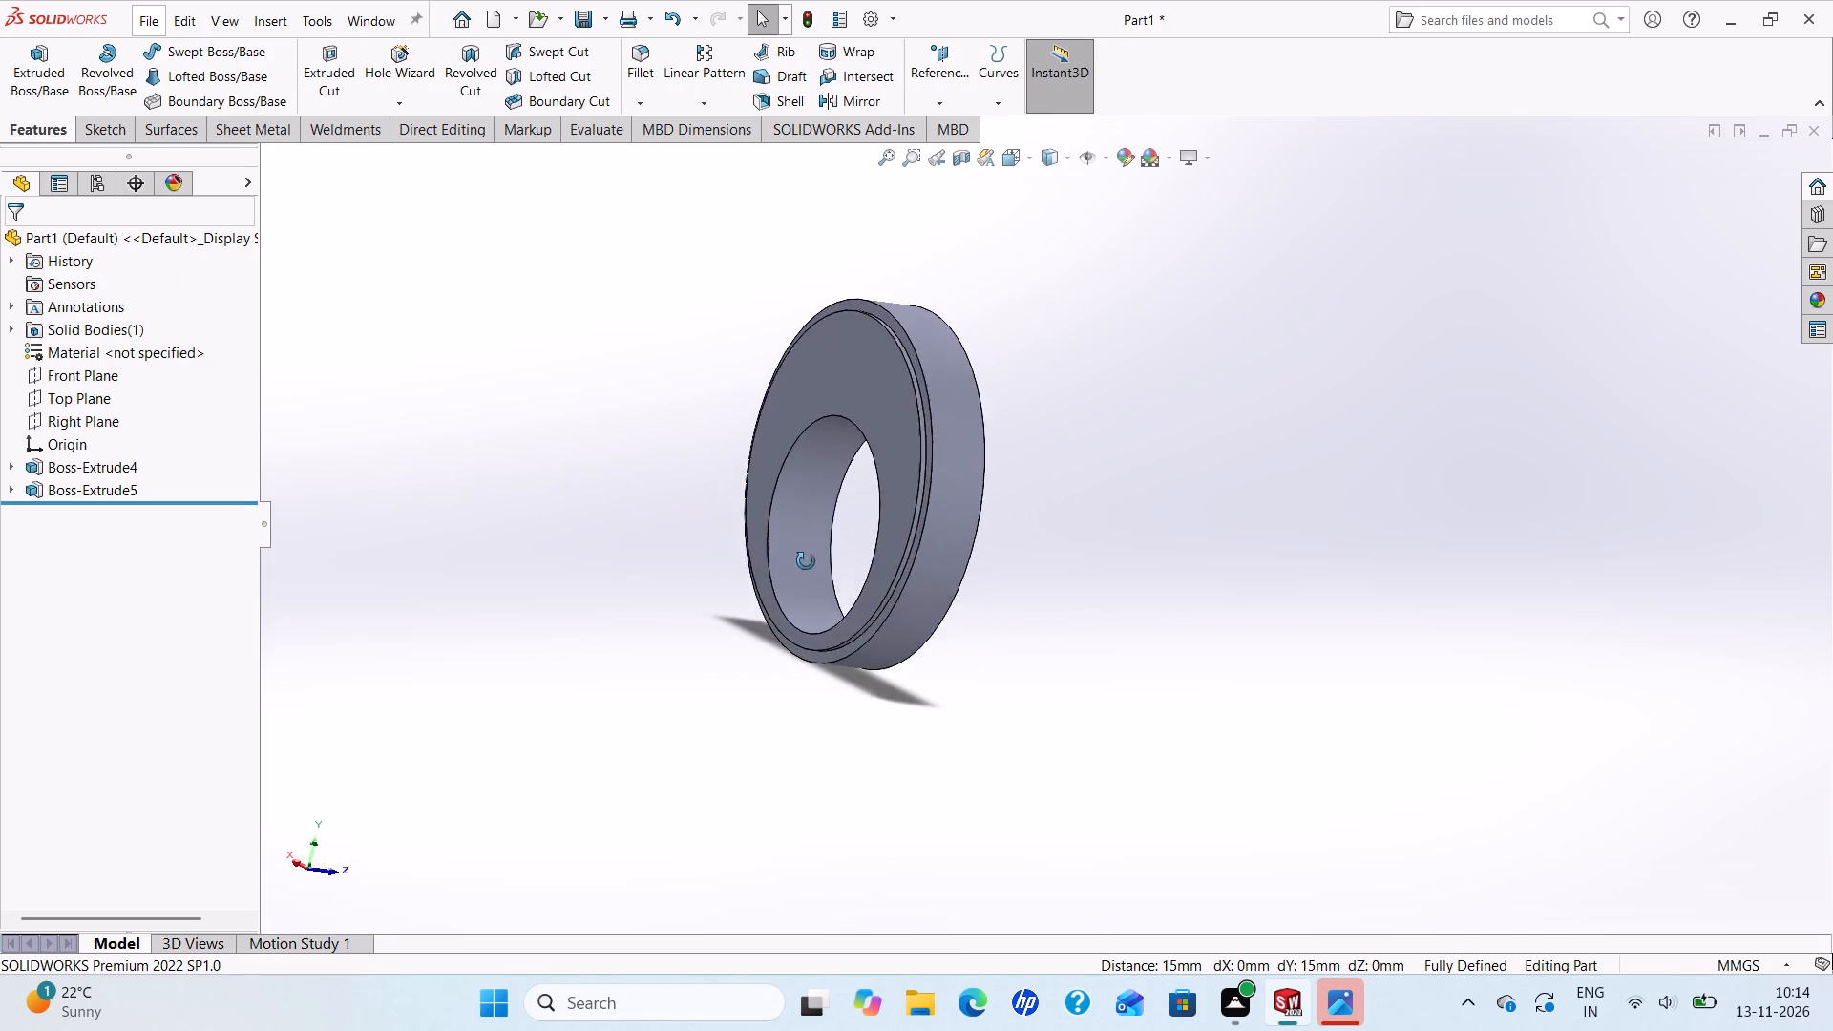
middle_drag(806, 561, 904, 560)
scroll(904, 560, up, 2)
scroll(1032, 415, down, 1)
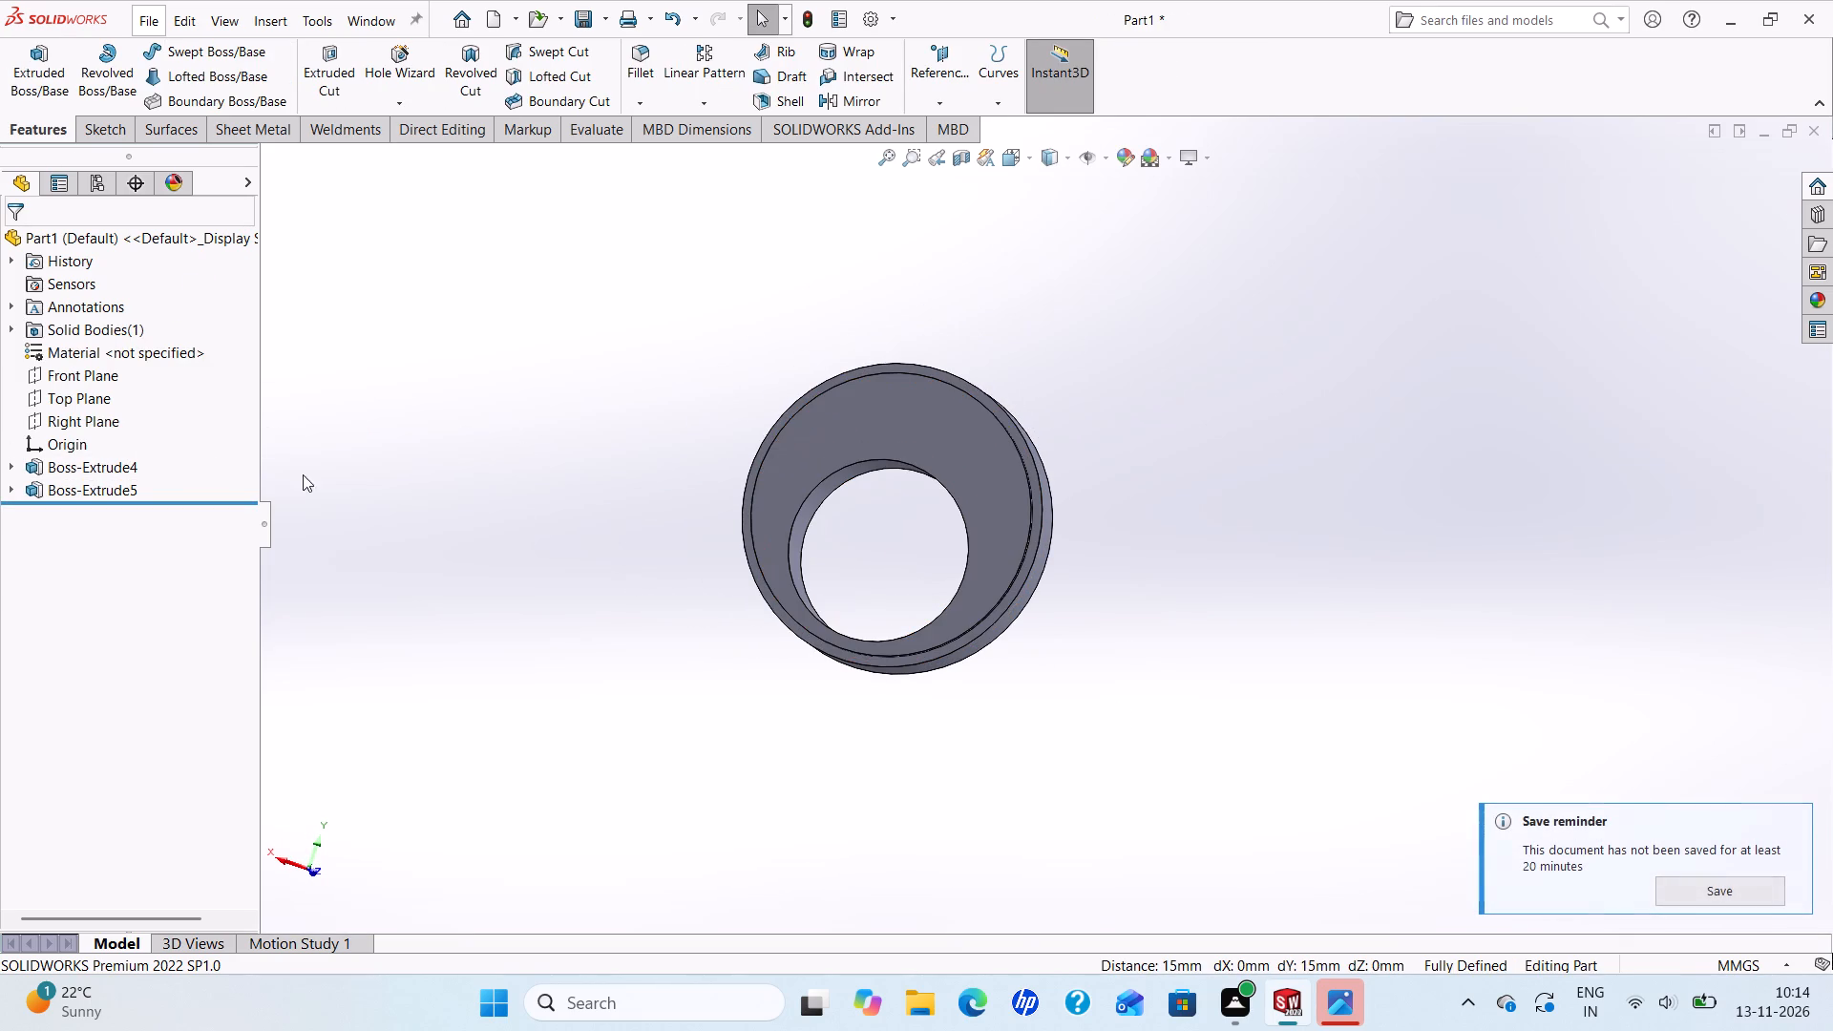
Edit the 24 mm mid-plane disc extrusion, replacing its contour with the 112 mm disc area, hub ring and 52 mm bore regions.
right_click(101, 466)
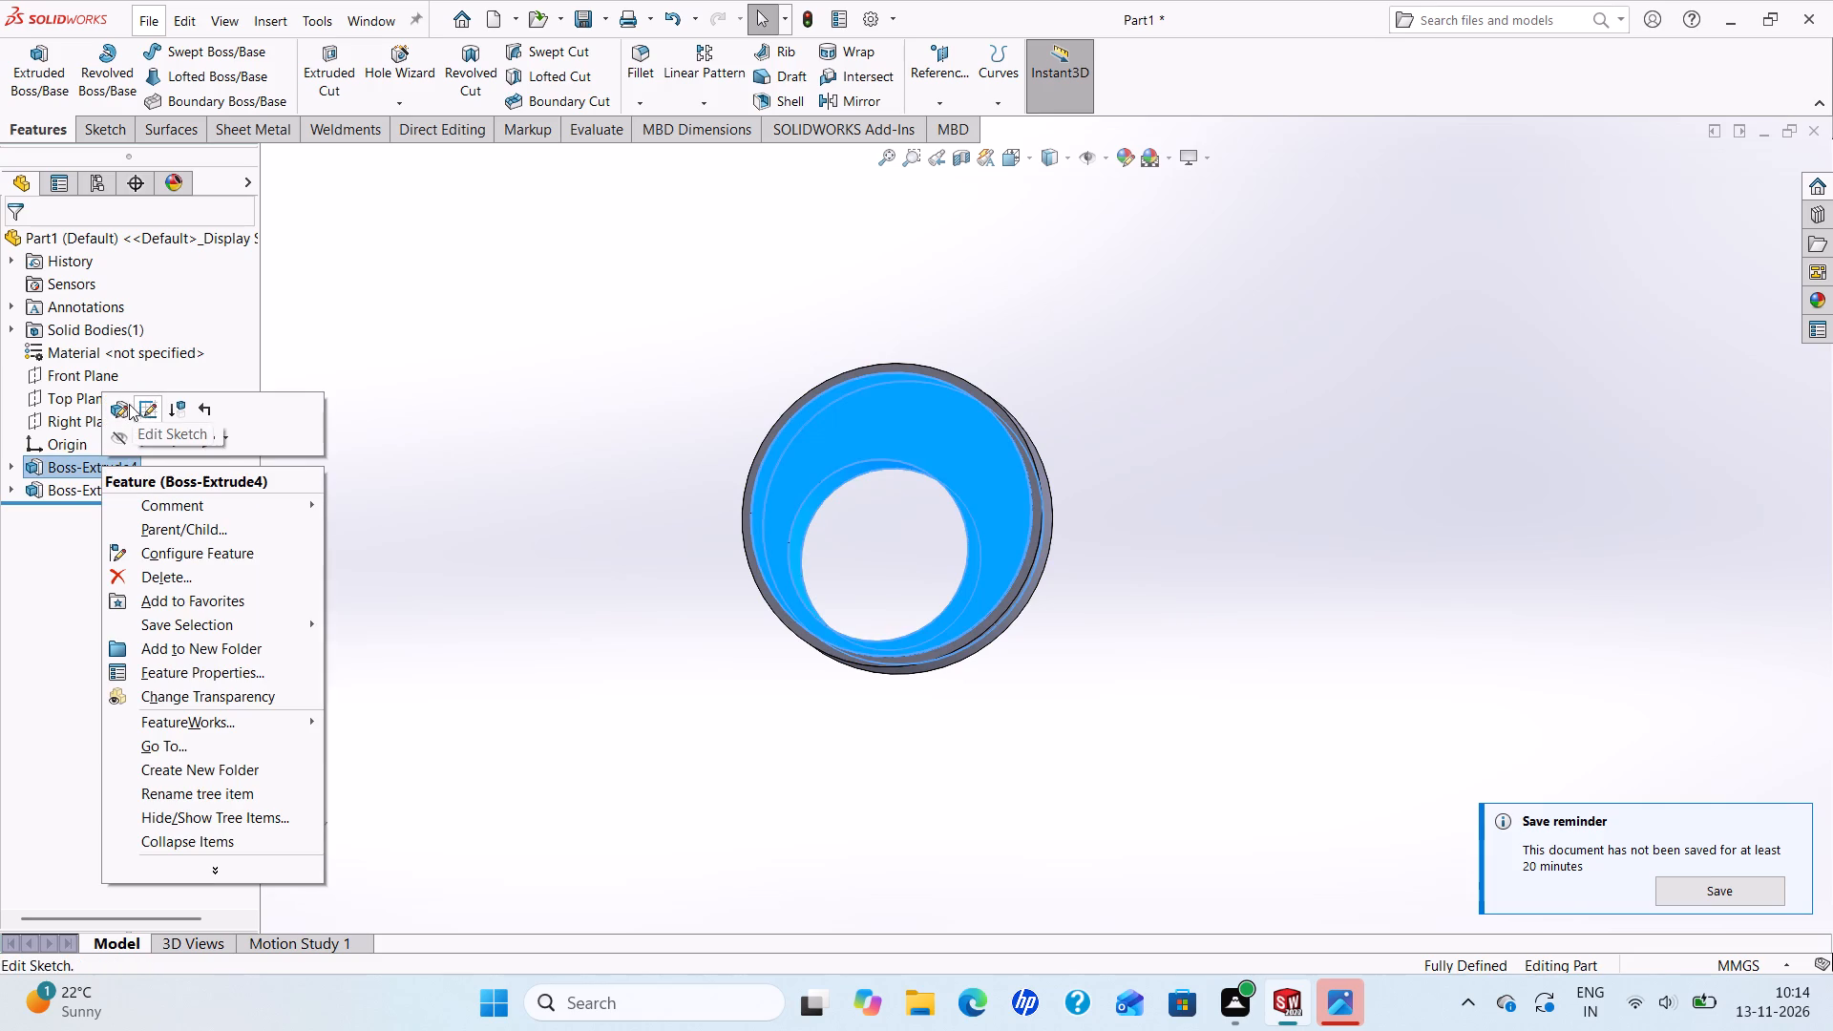
click(120, 402)
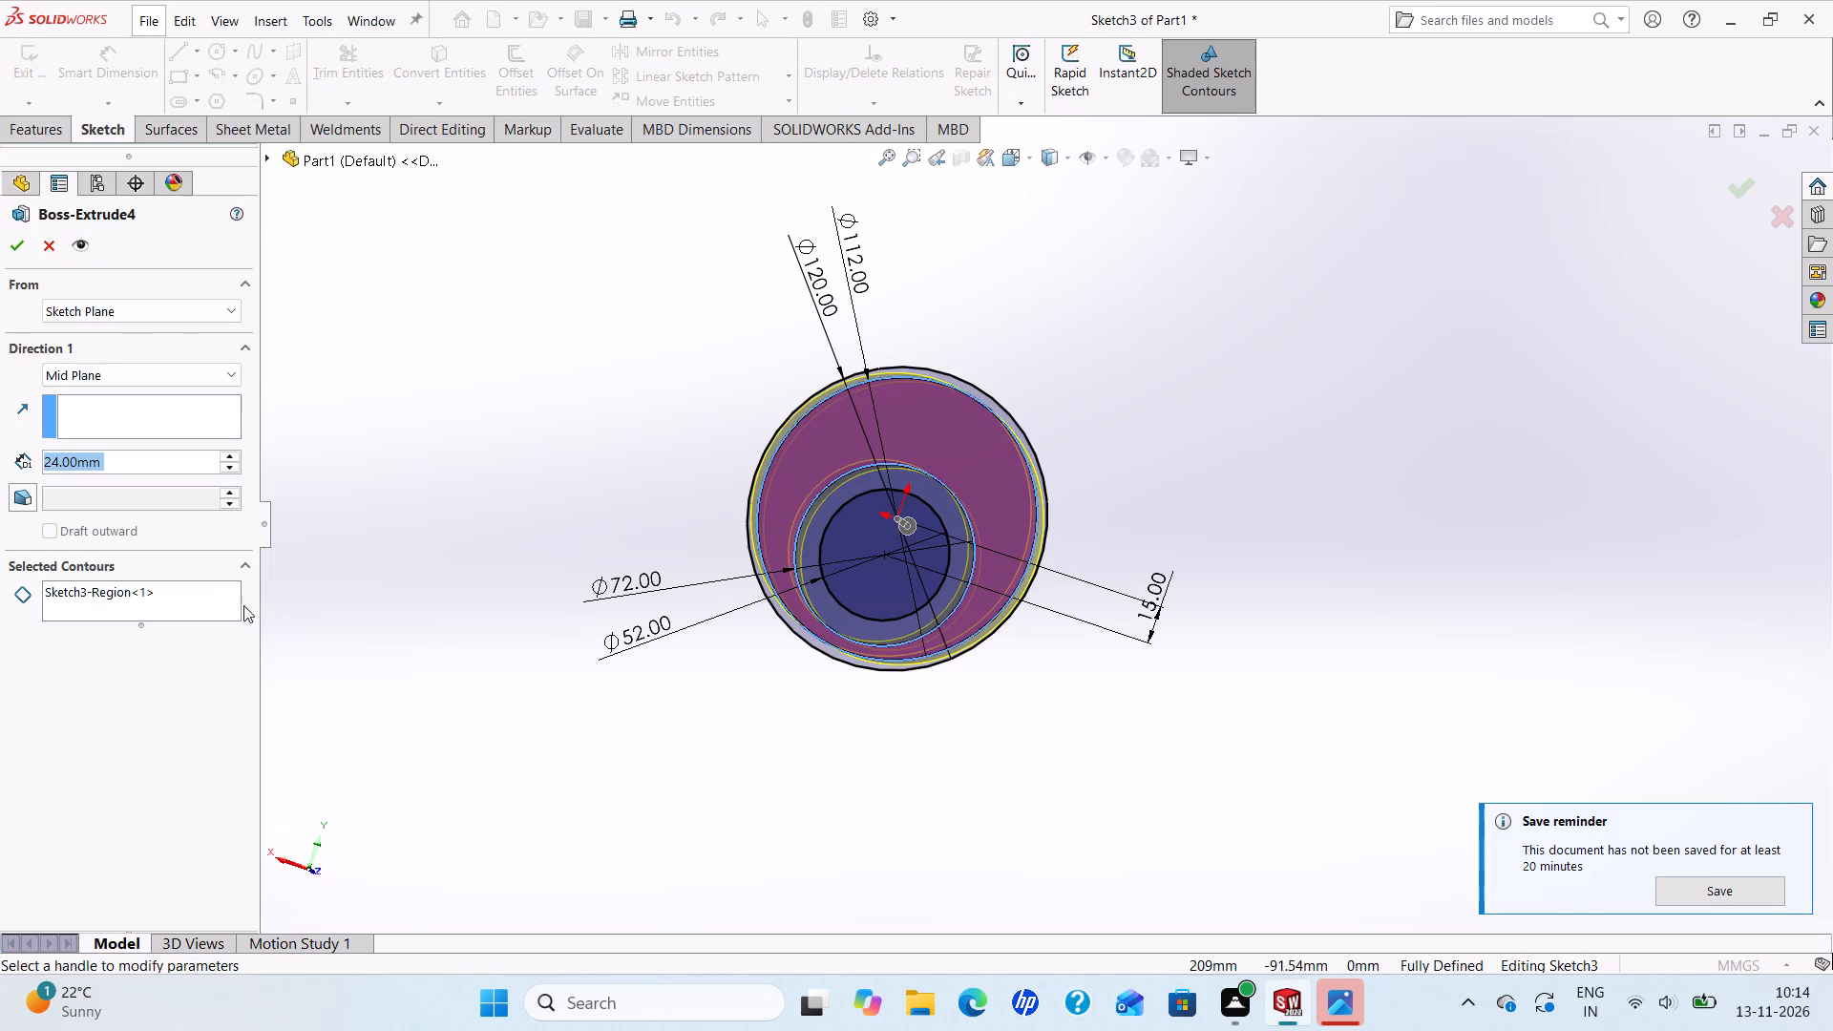
right_click(108, 591)
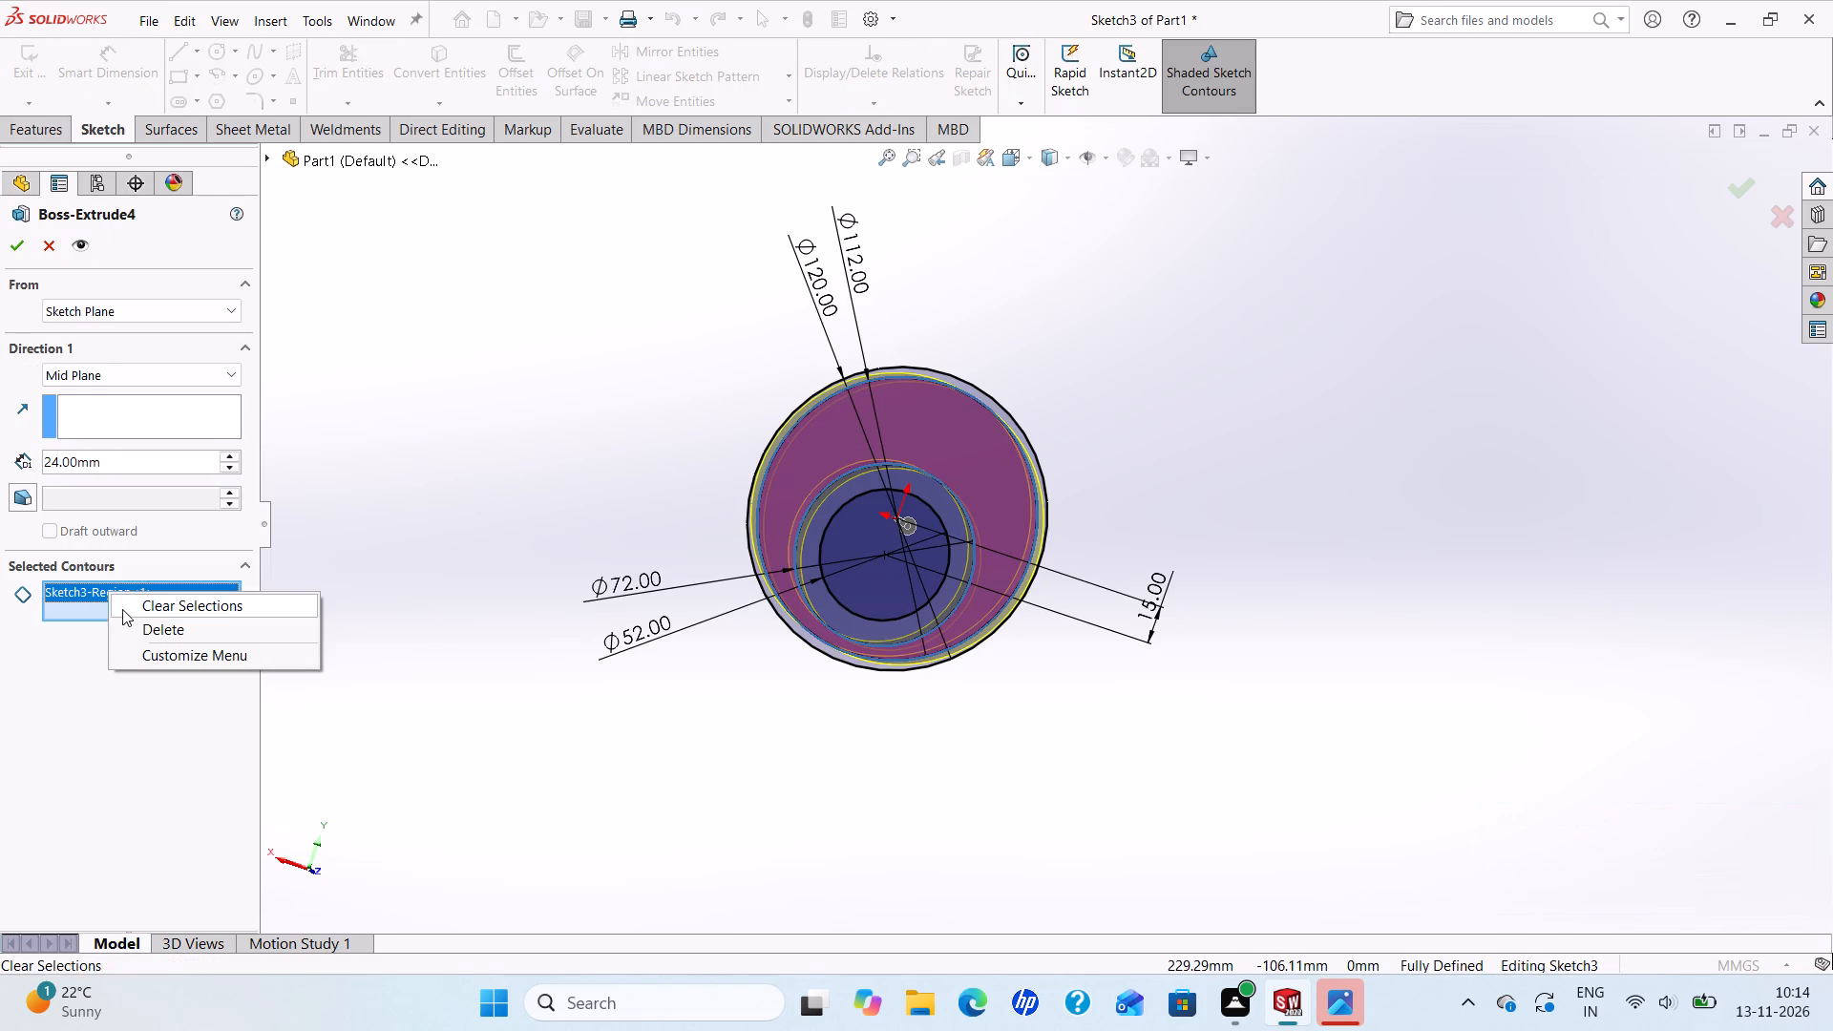
click(150, 630)
scroll(445, 505, up, 1)
middle_drag(624, 504, 641, 551)
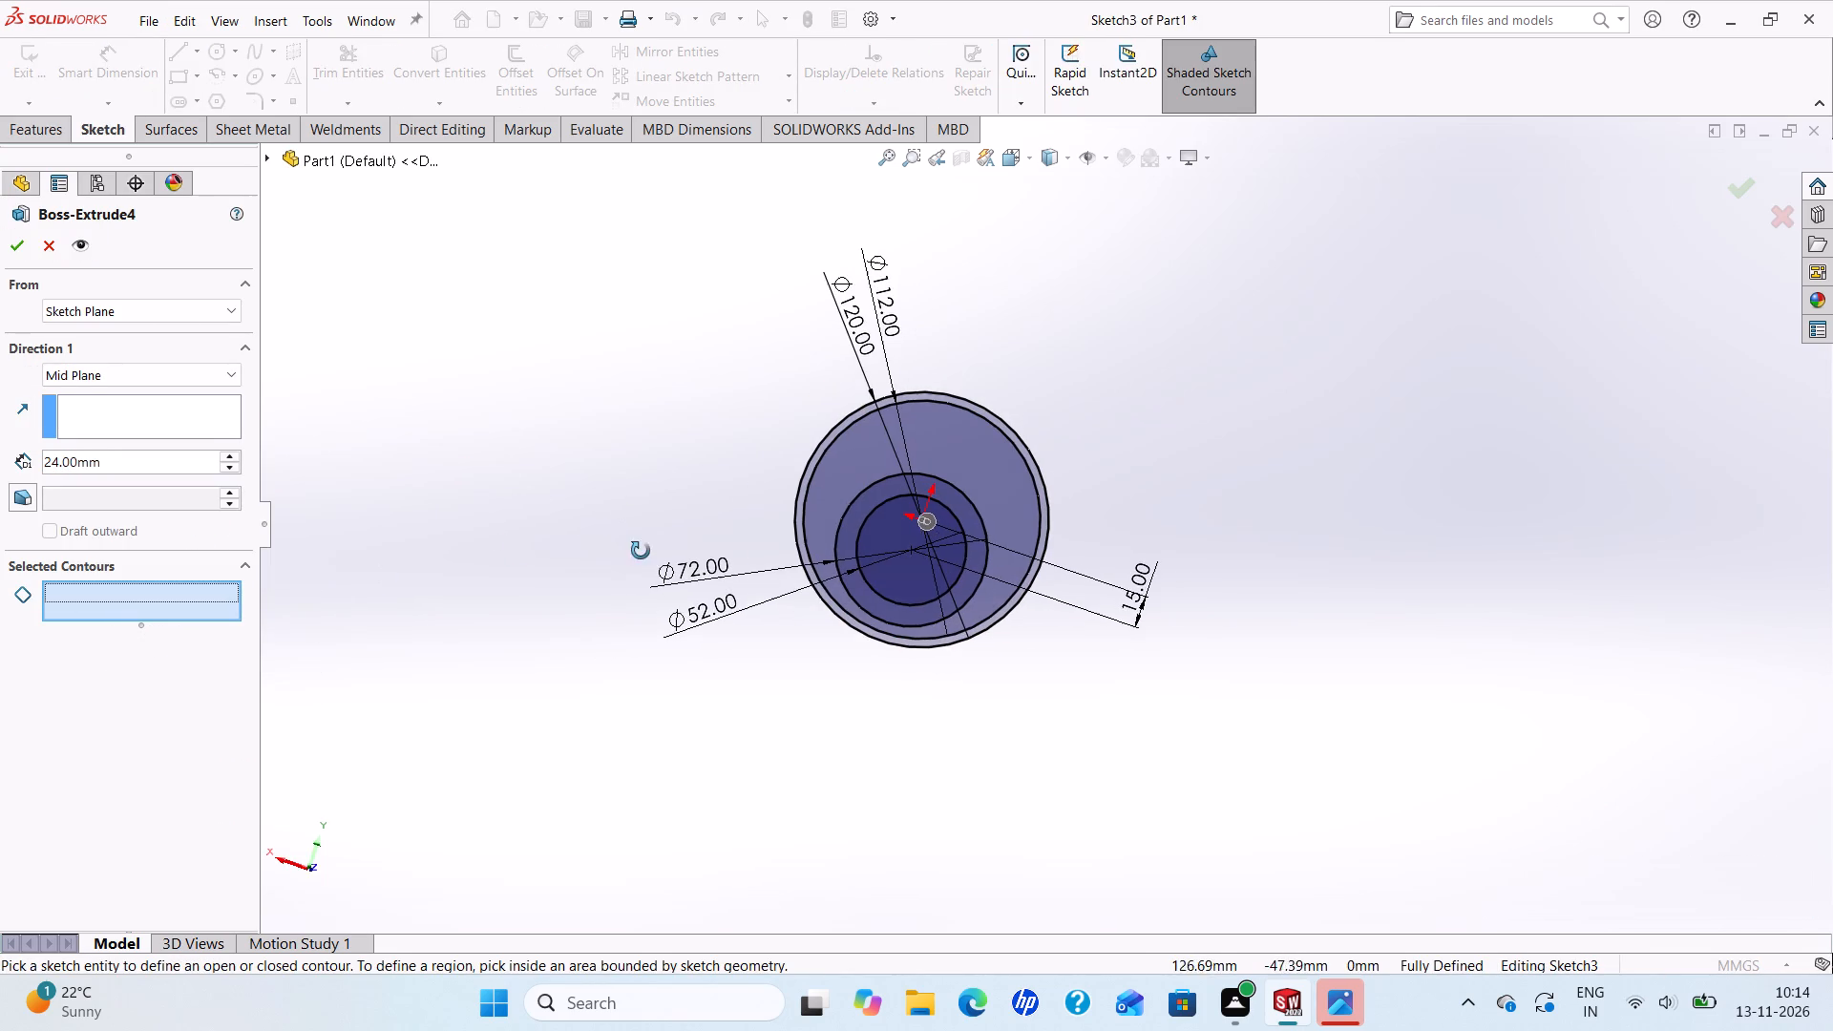
middle_drag(641, 551, 649, 596)
scroll(644, 595, down, 1)
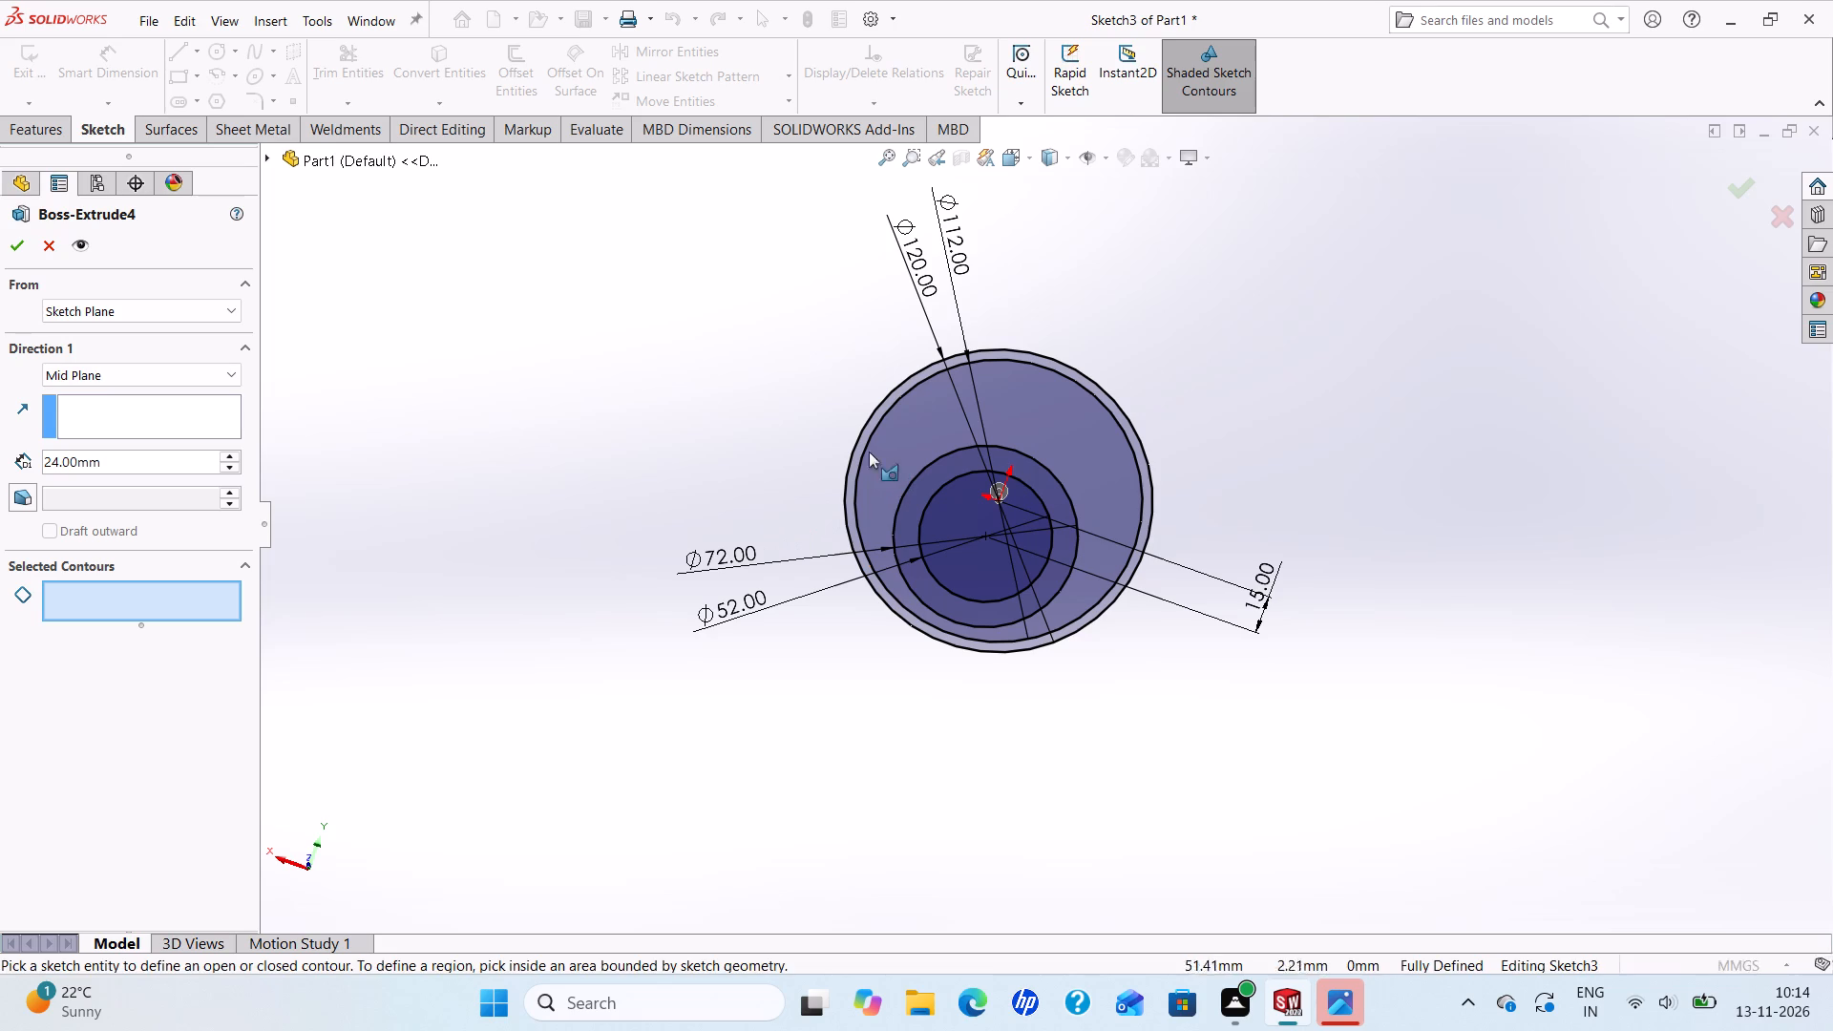
click(76, 593)
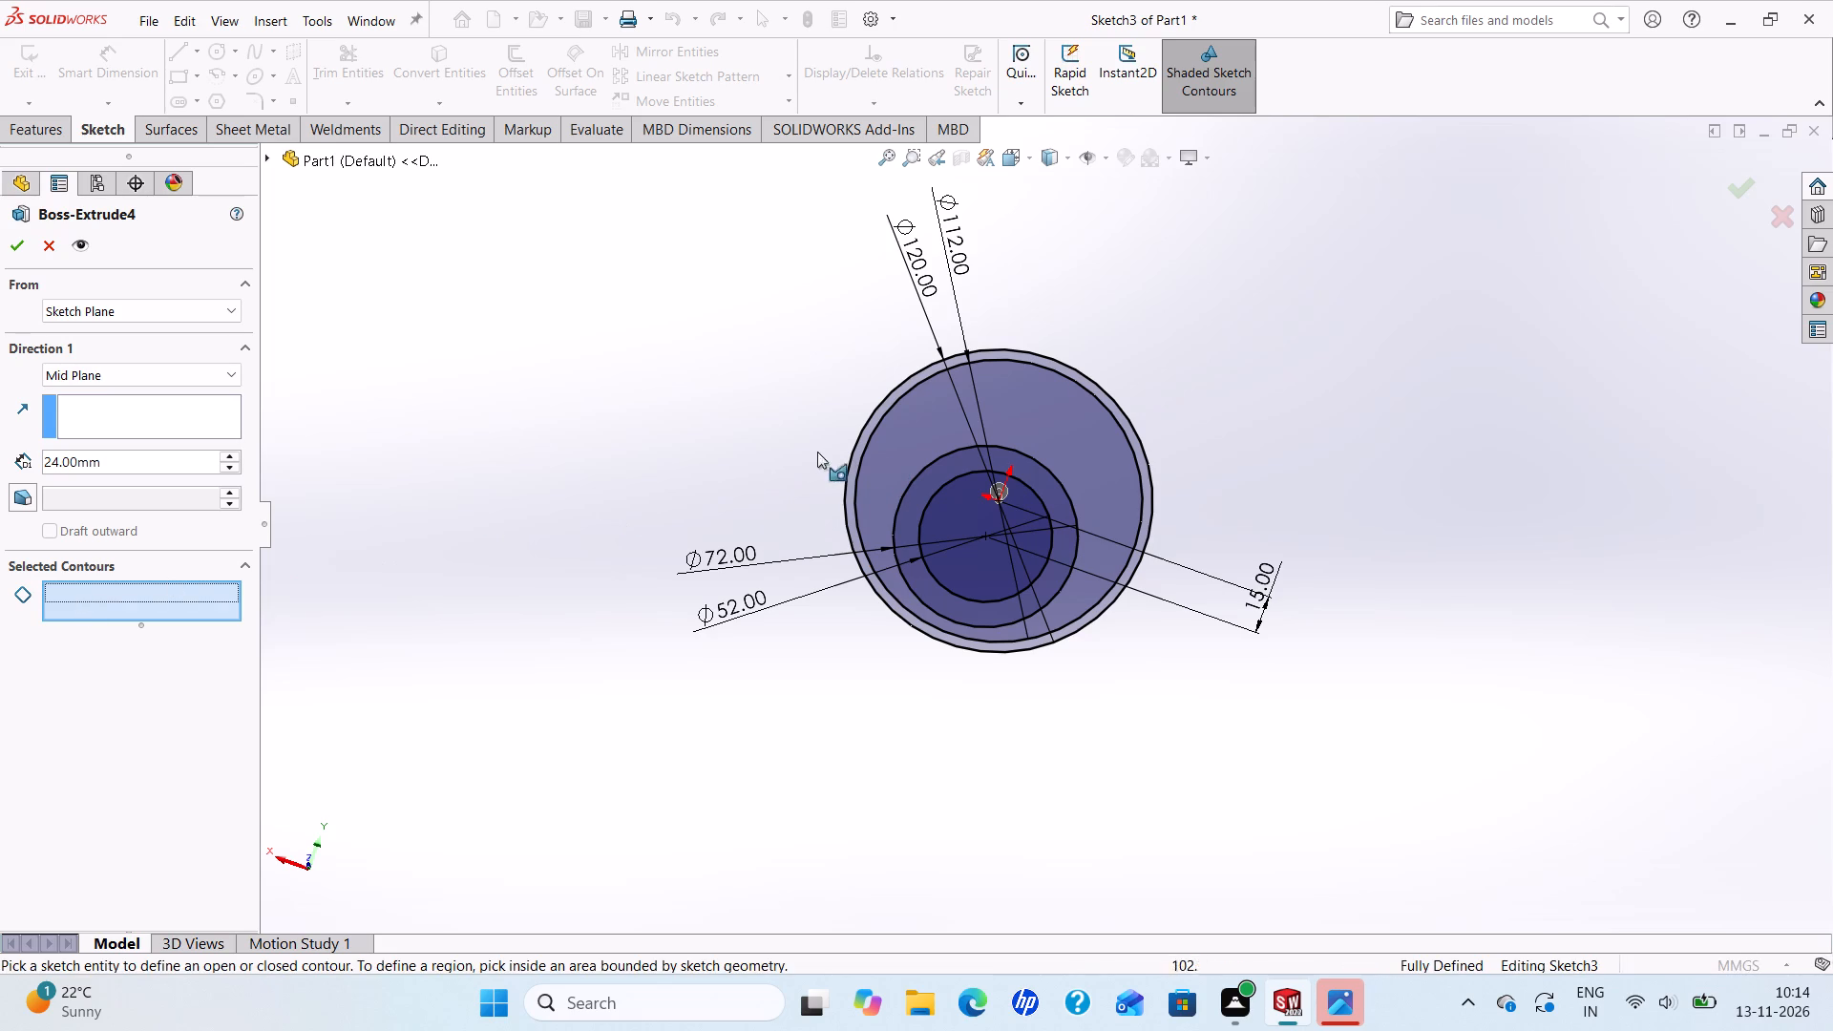
click(883, 442)
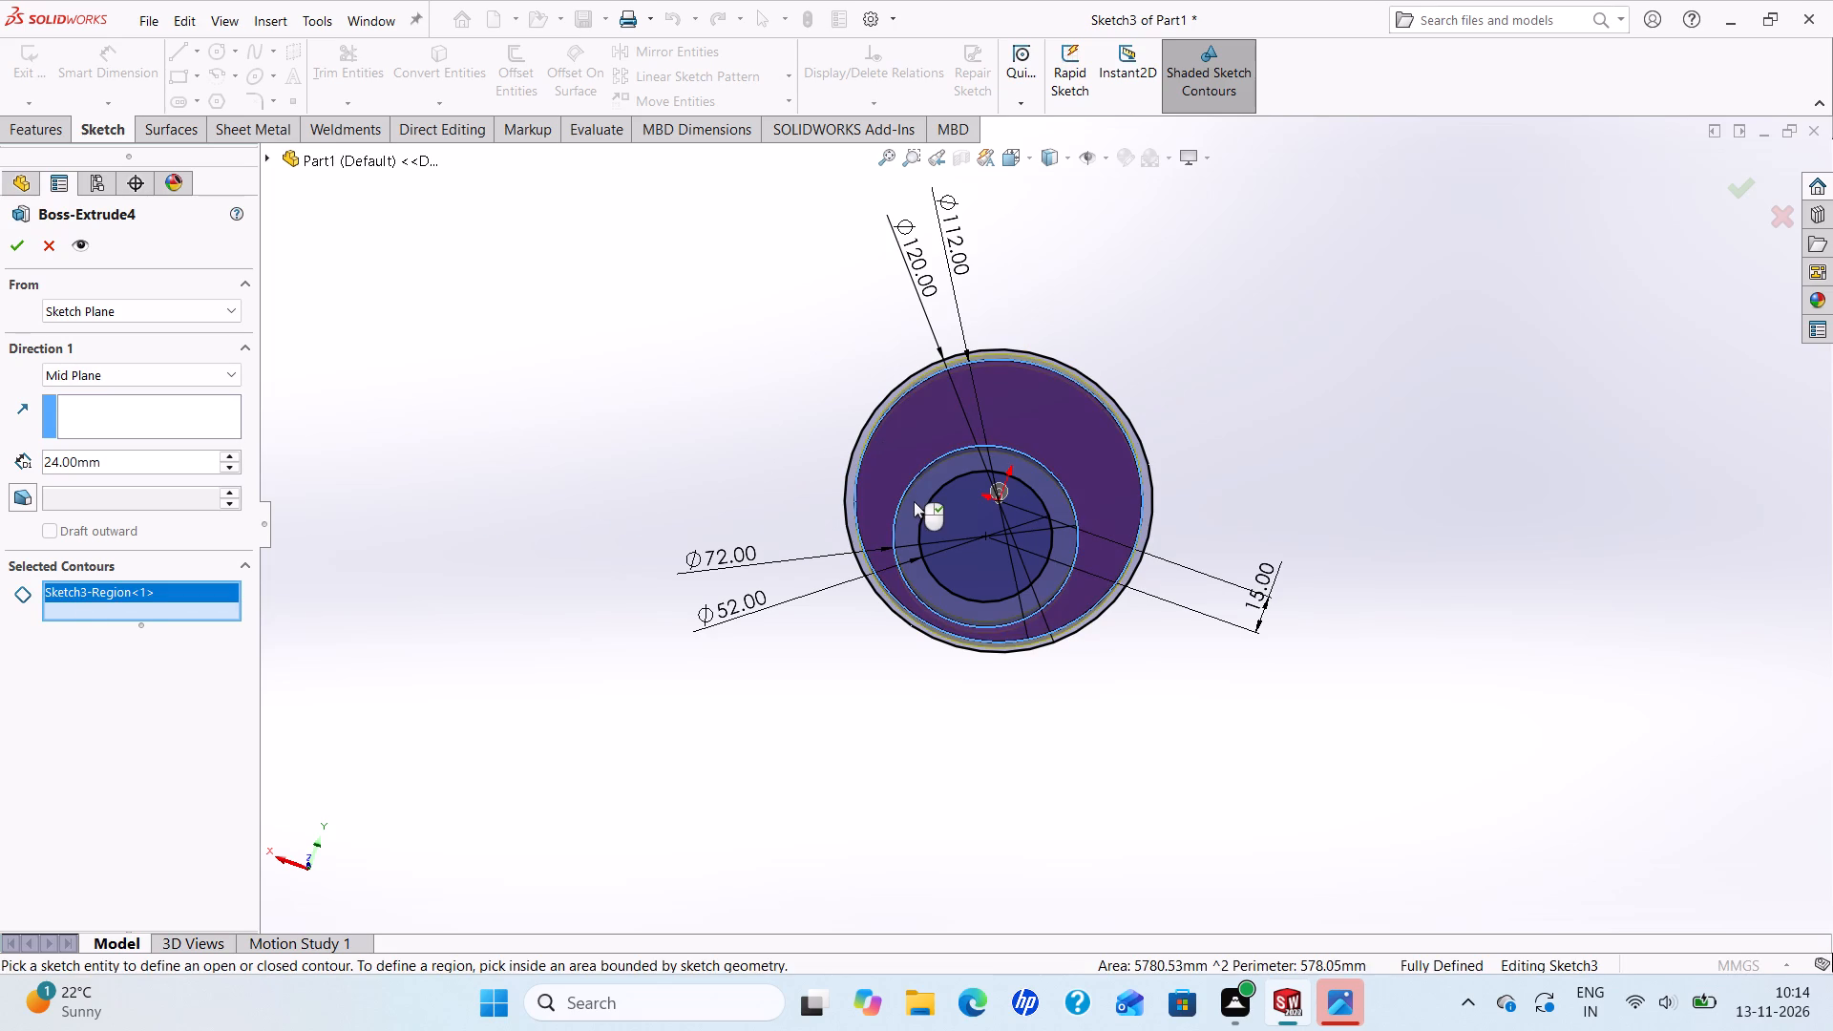
click(914, 501)
click(956, 515)
middle_drag(727, 494, 677, 566)
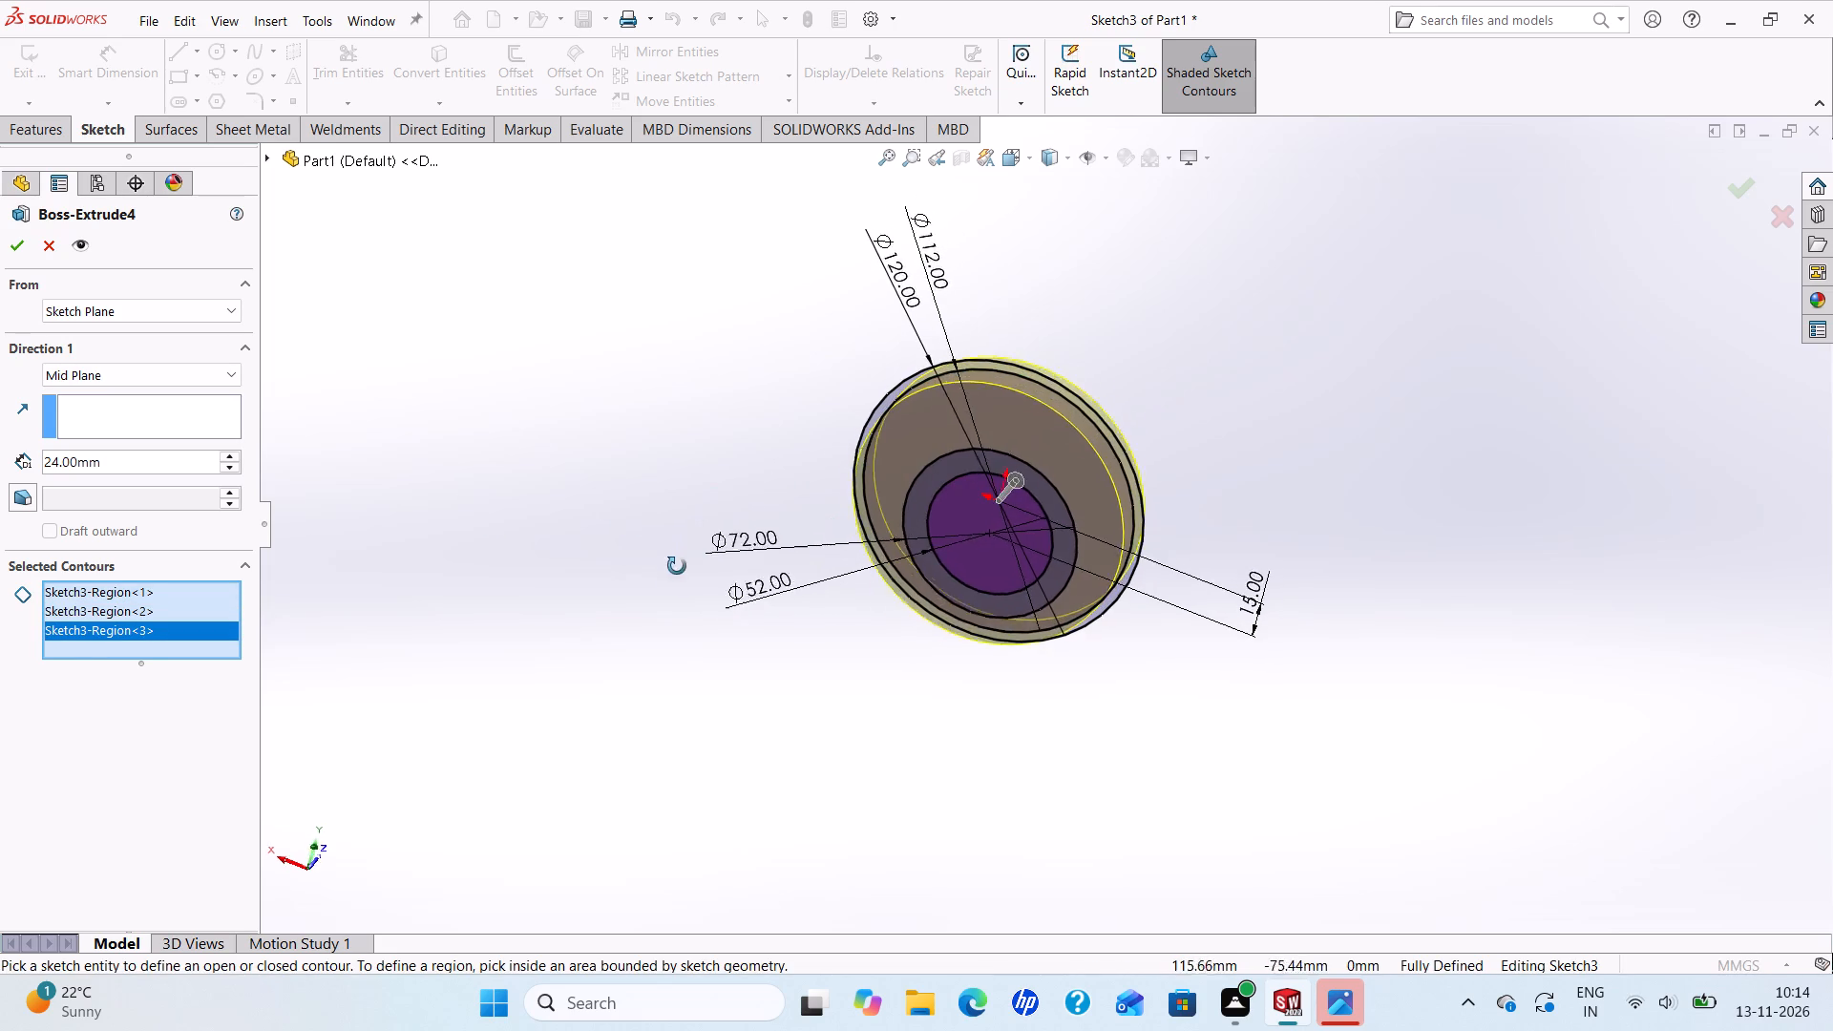
middle_drag(677, 566, 652, 621)
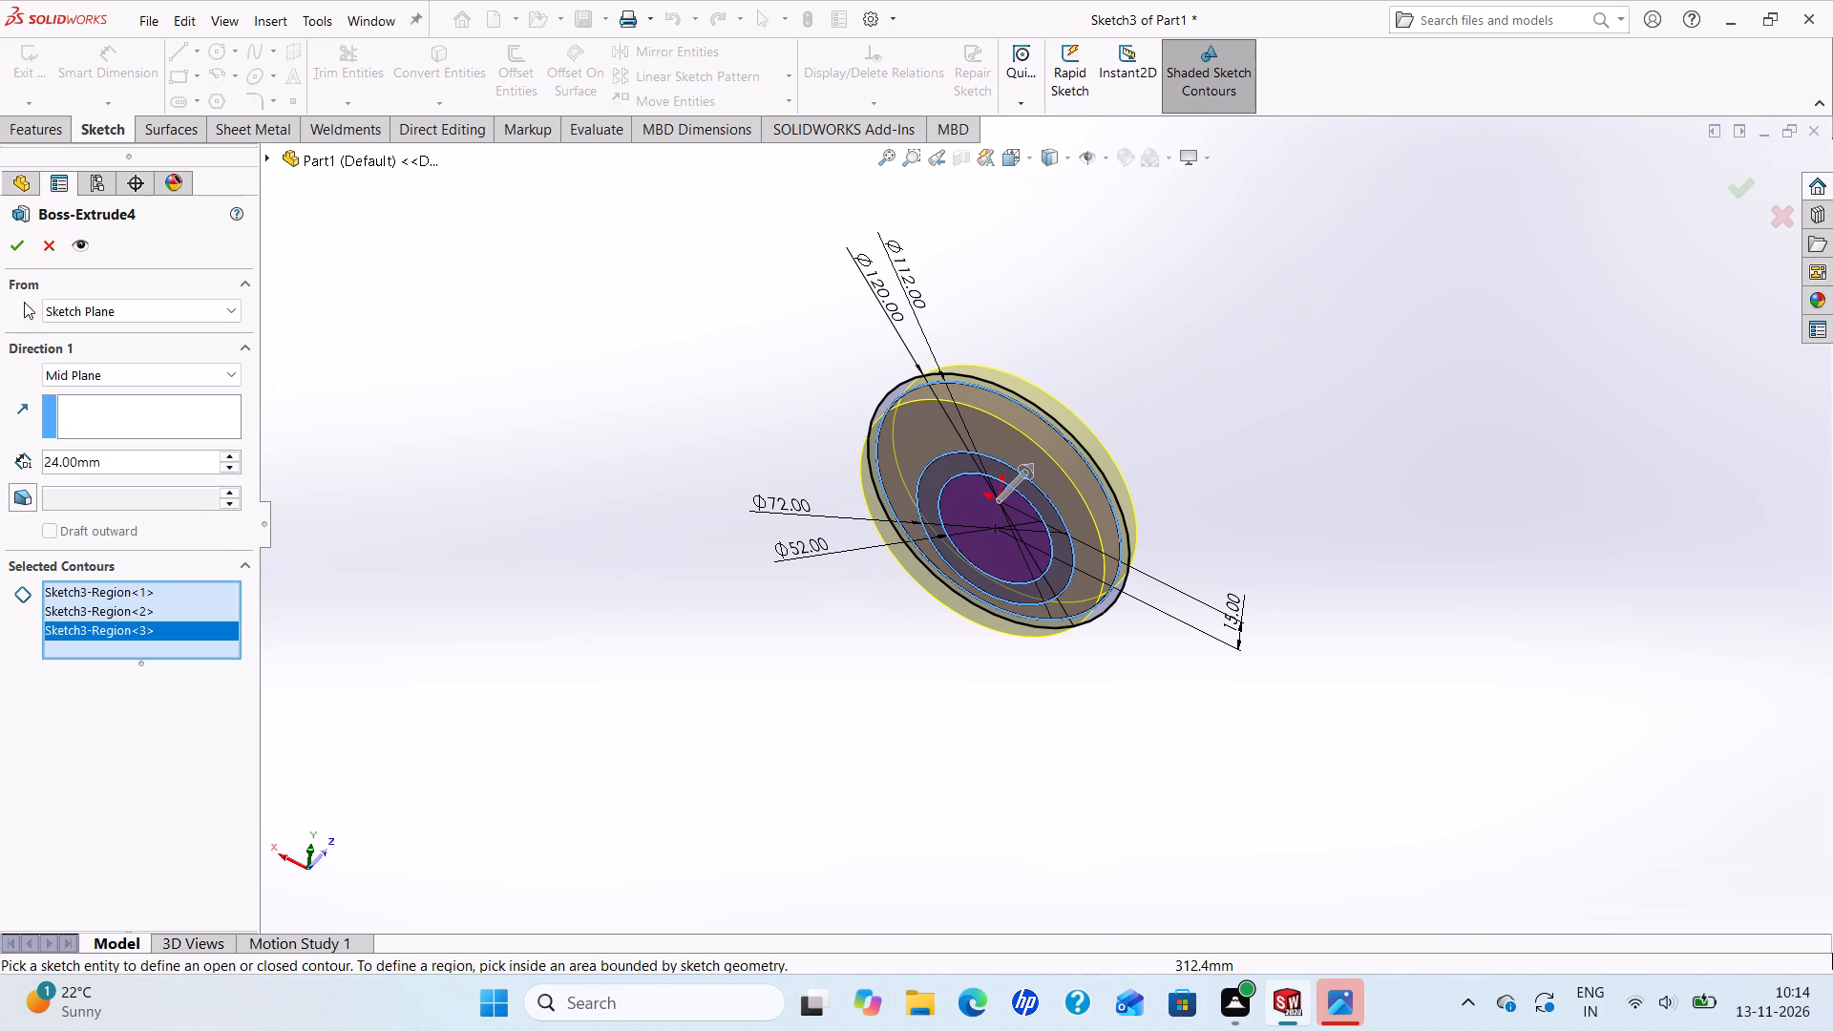
click(14, 245)
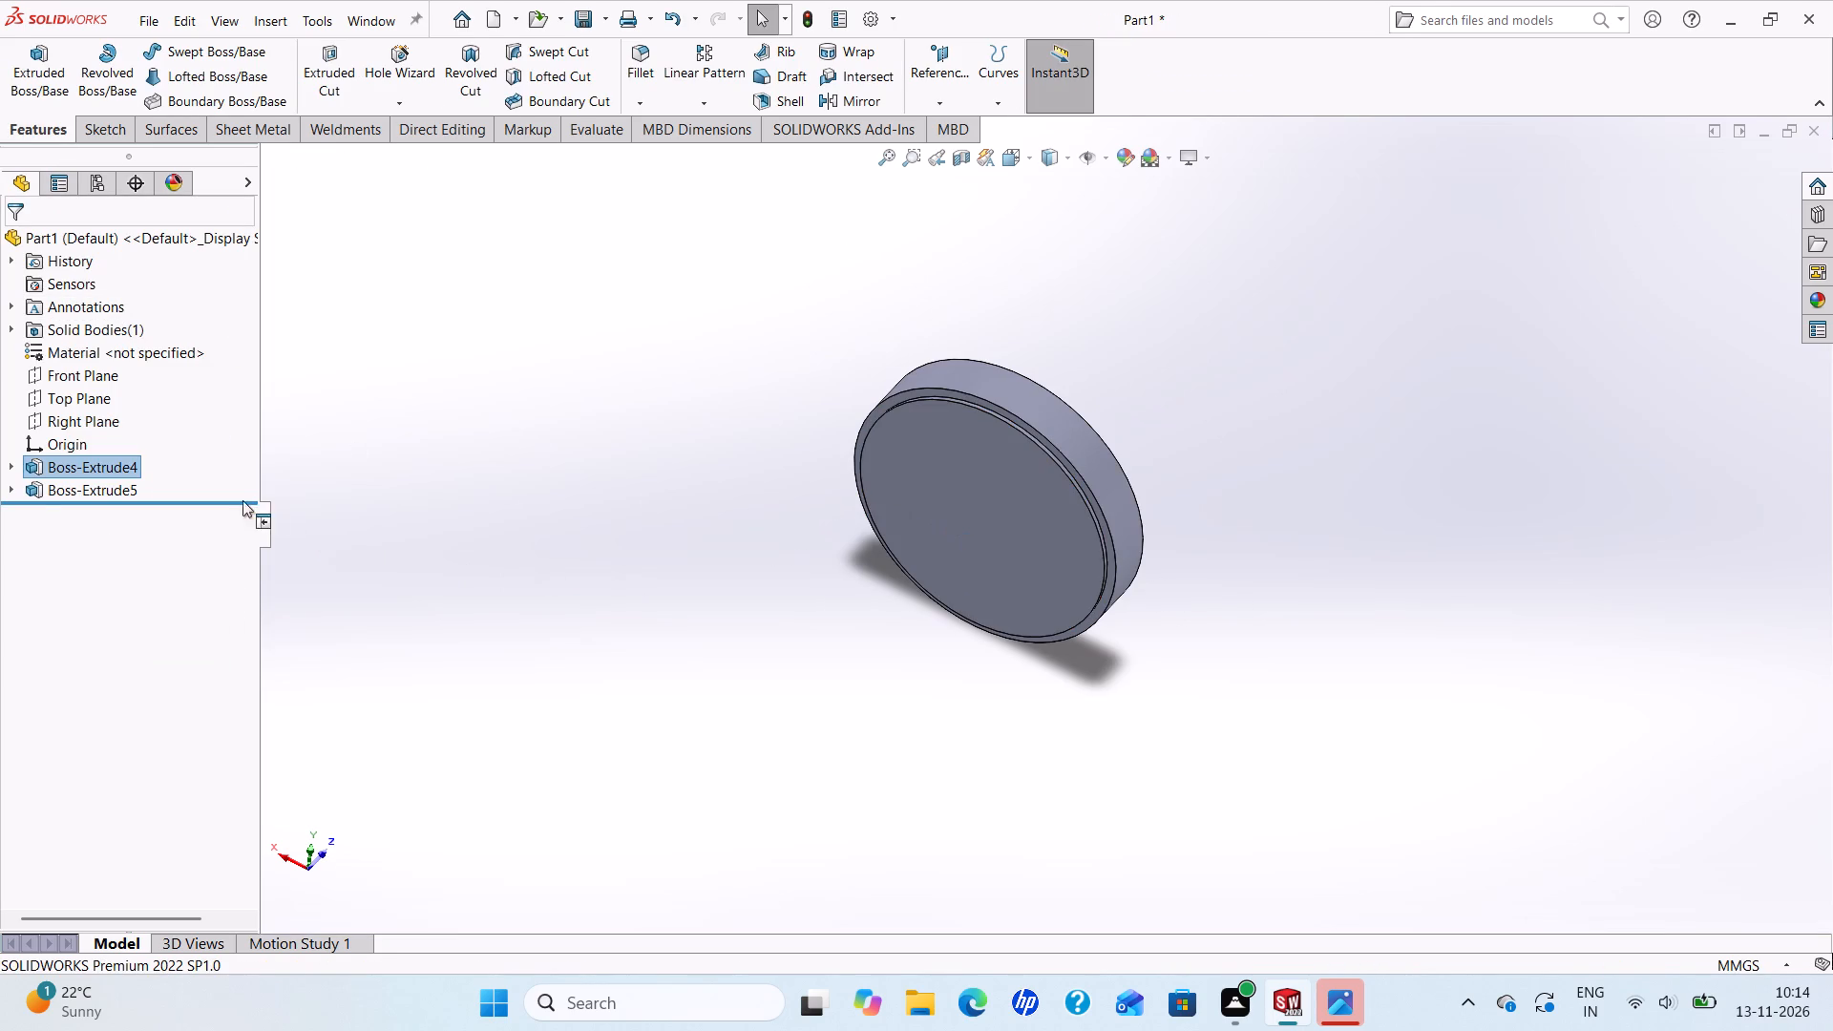
Extrude the ring between the 52 mm and 72 mm hub circles from the disc's sketch, Mid Plane, 34 mm, with merged result.
click(12, 465)
click(76, 490)
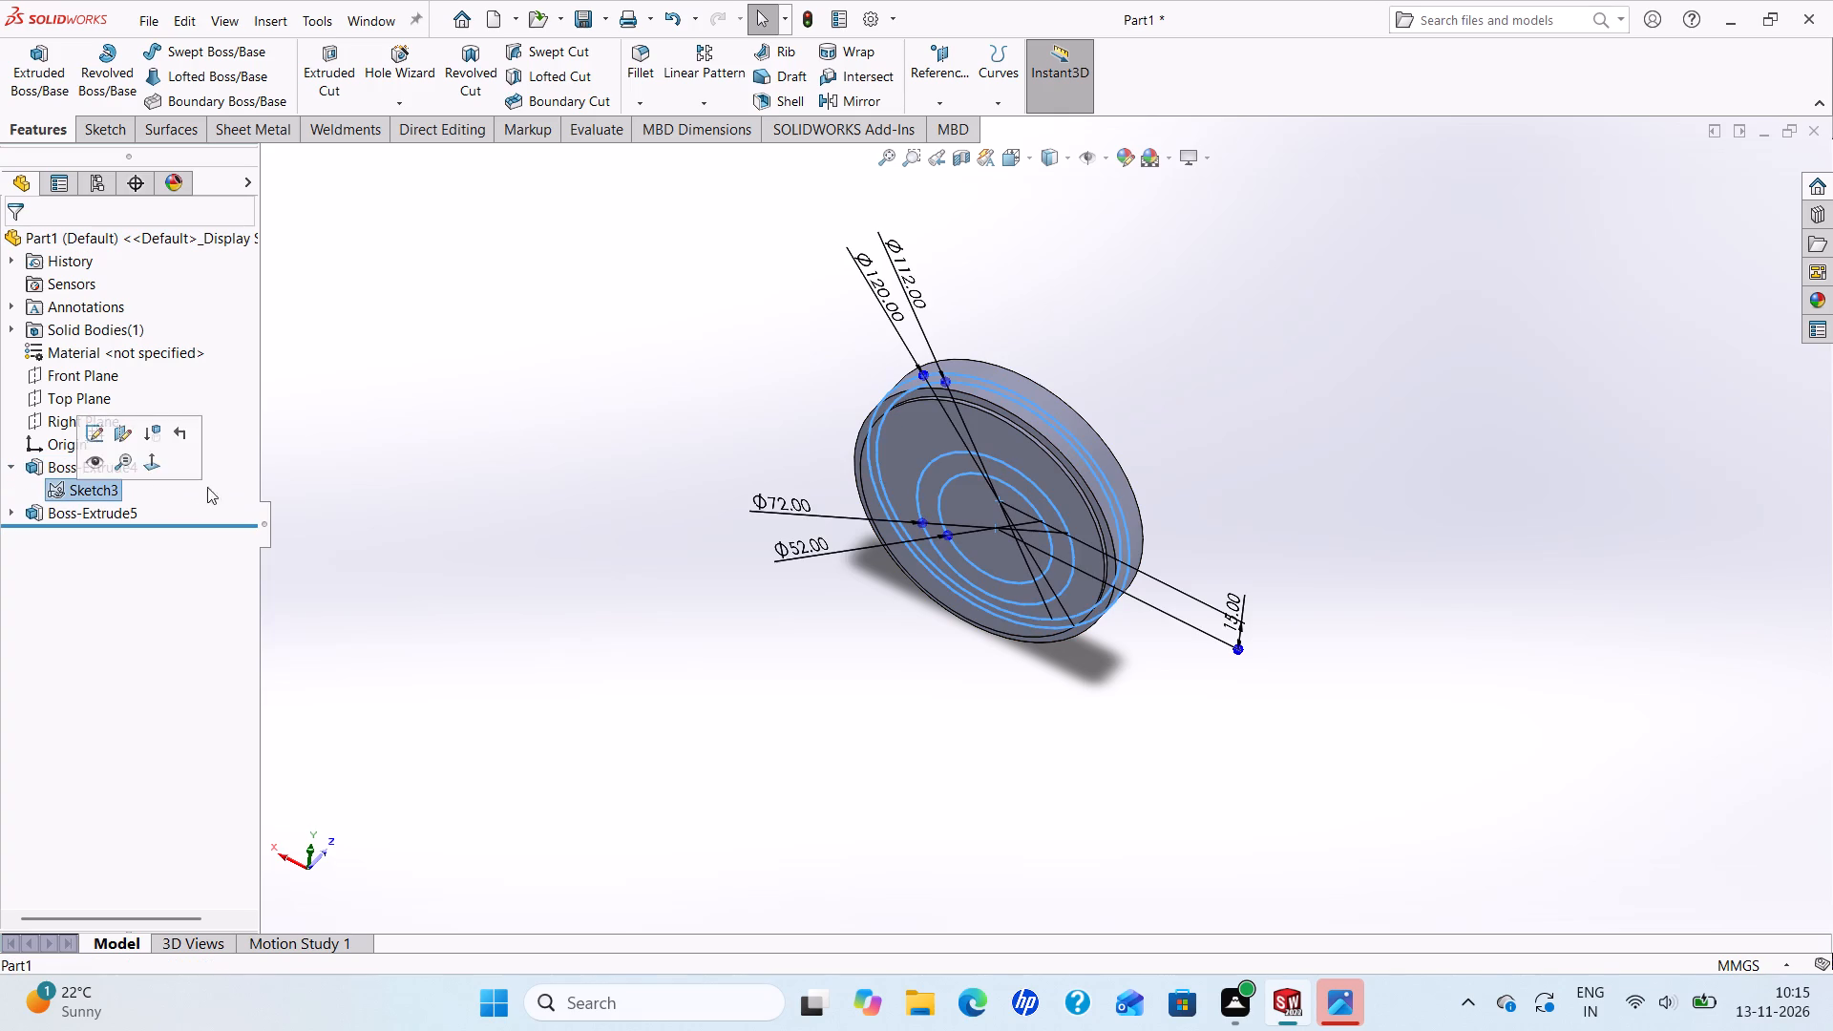
click(34, 63)
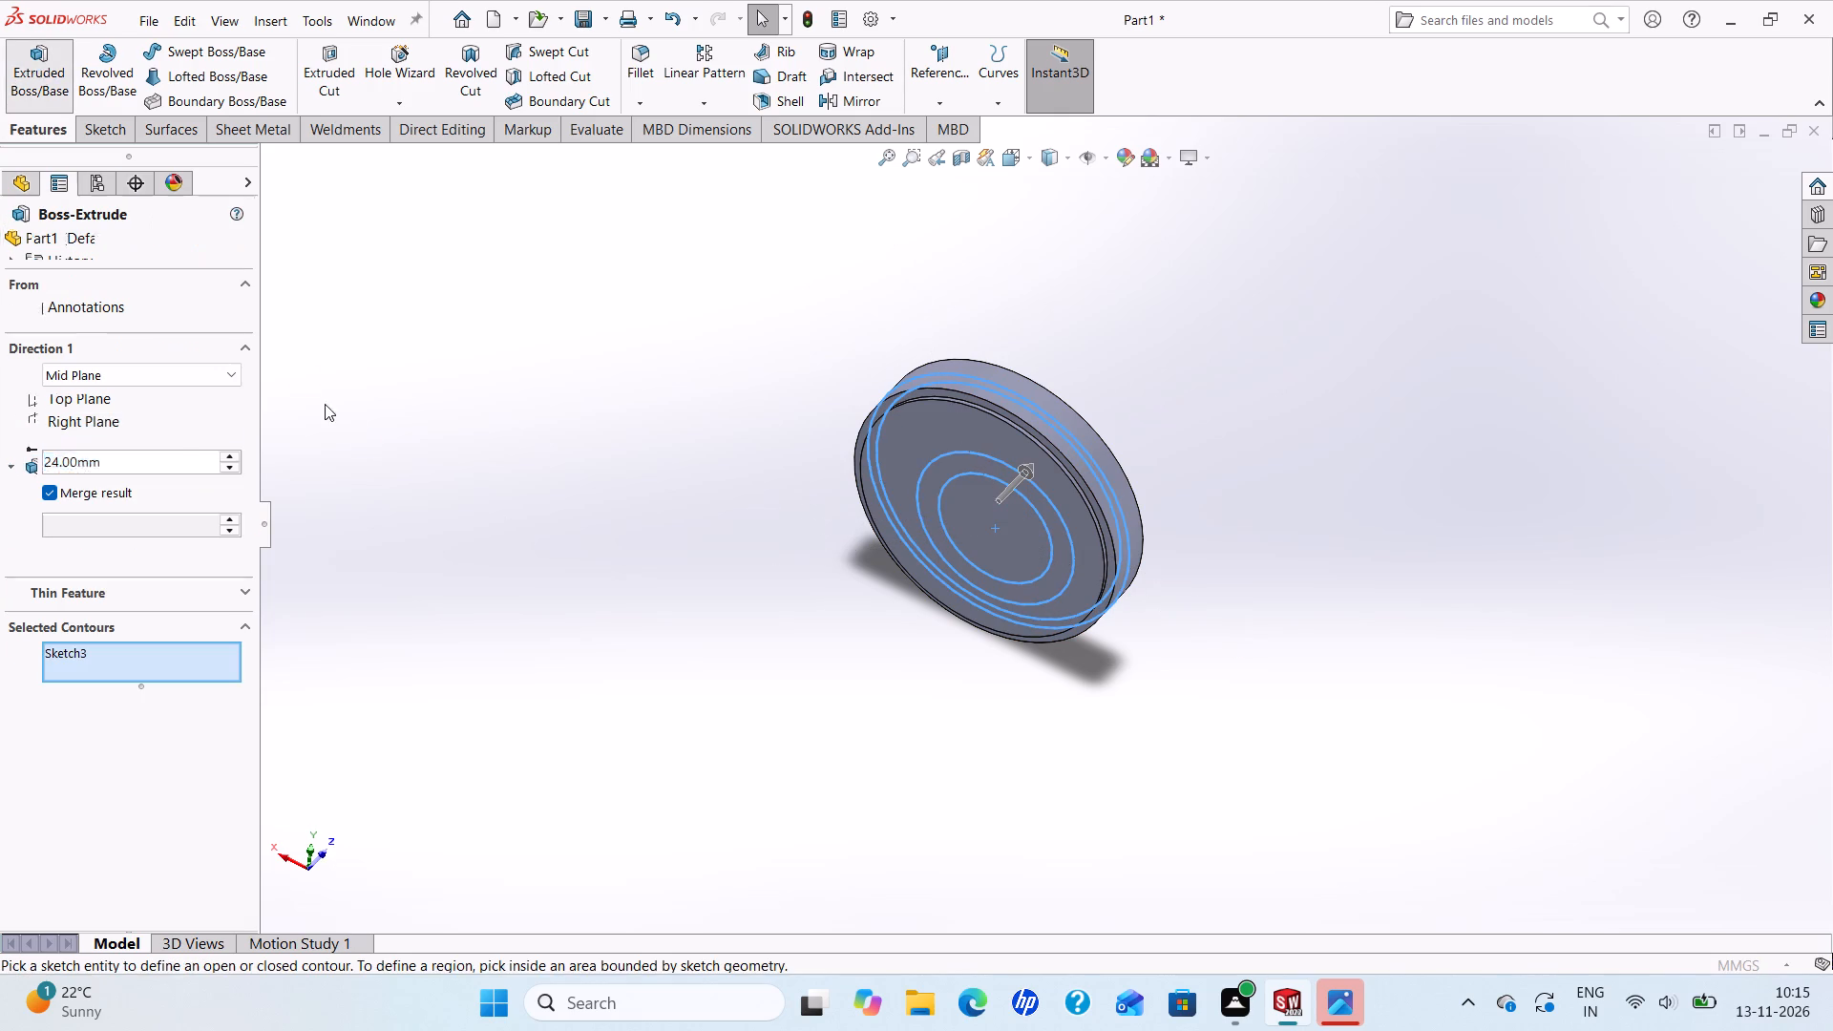
middle_drag(556, 500, 855, 663)
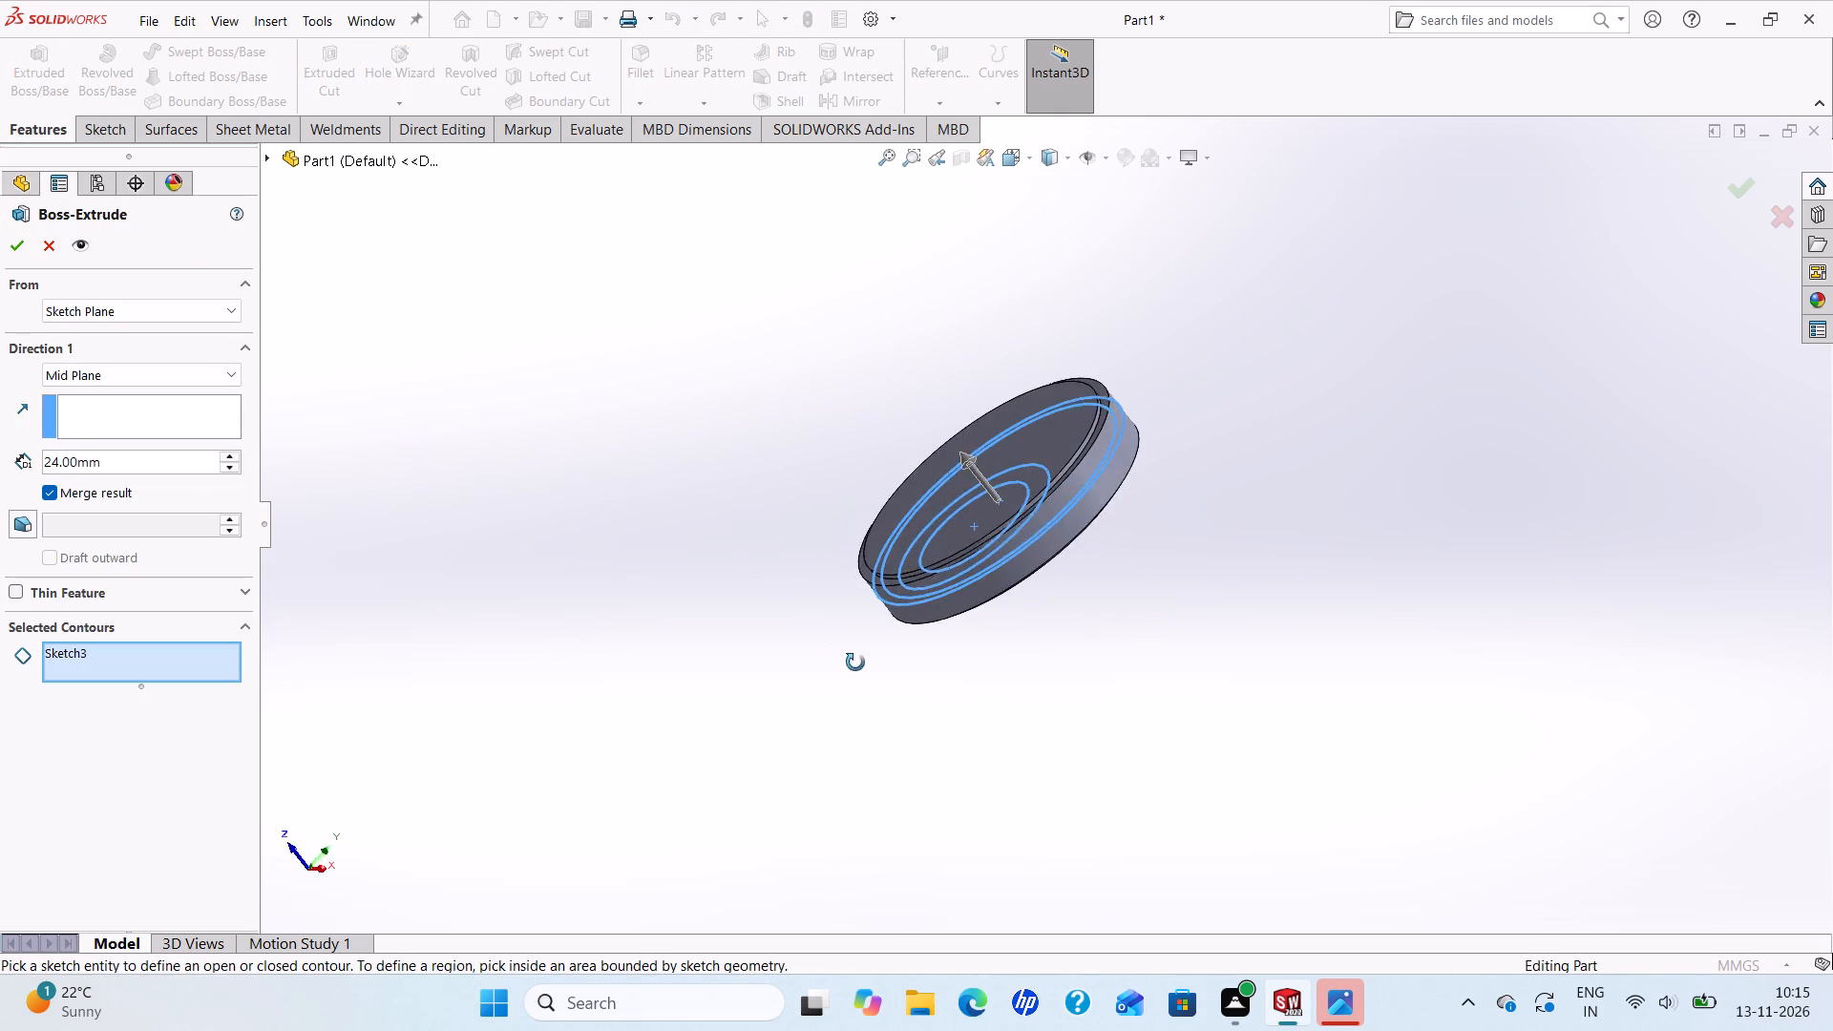
middle_drag(855, 663, 749, 682)
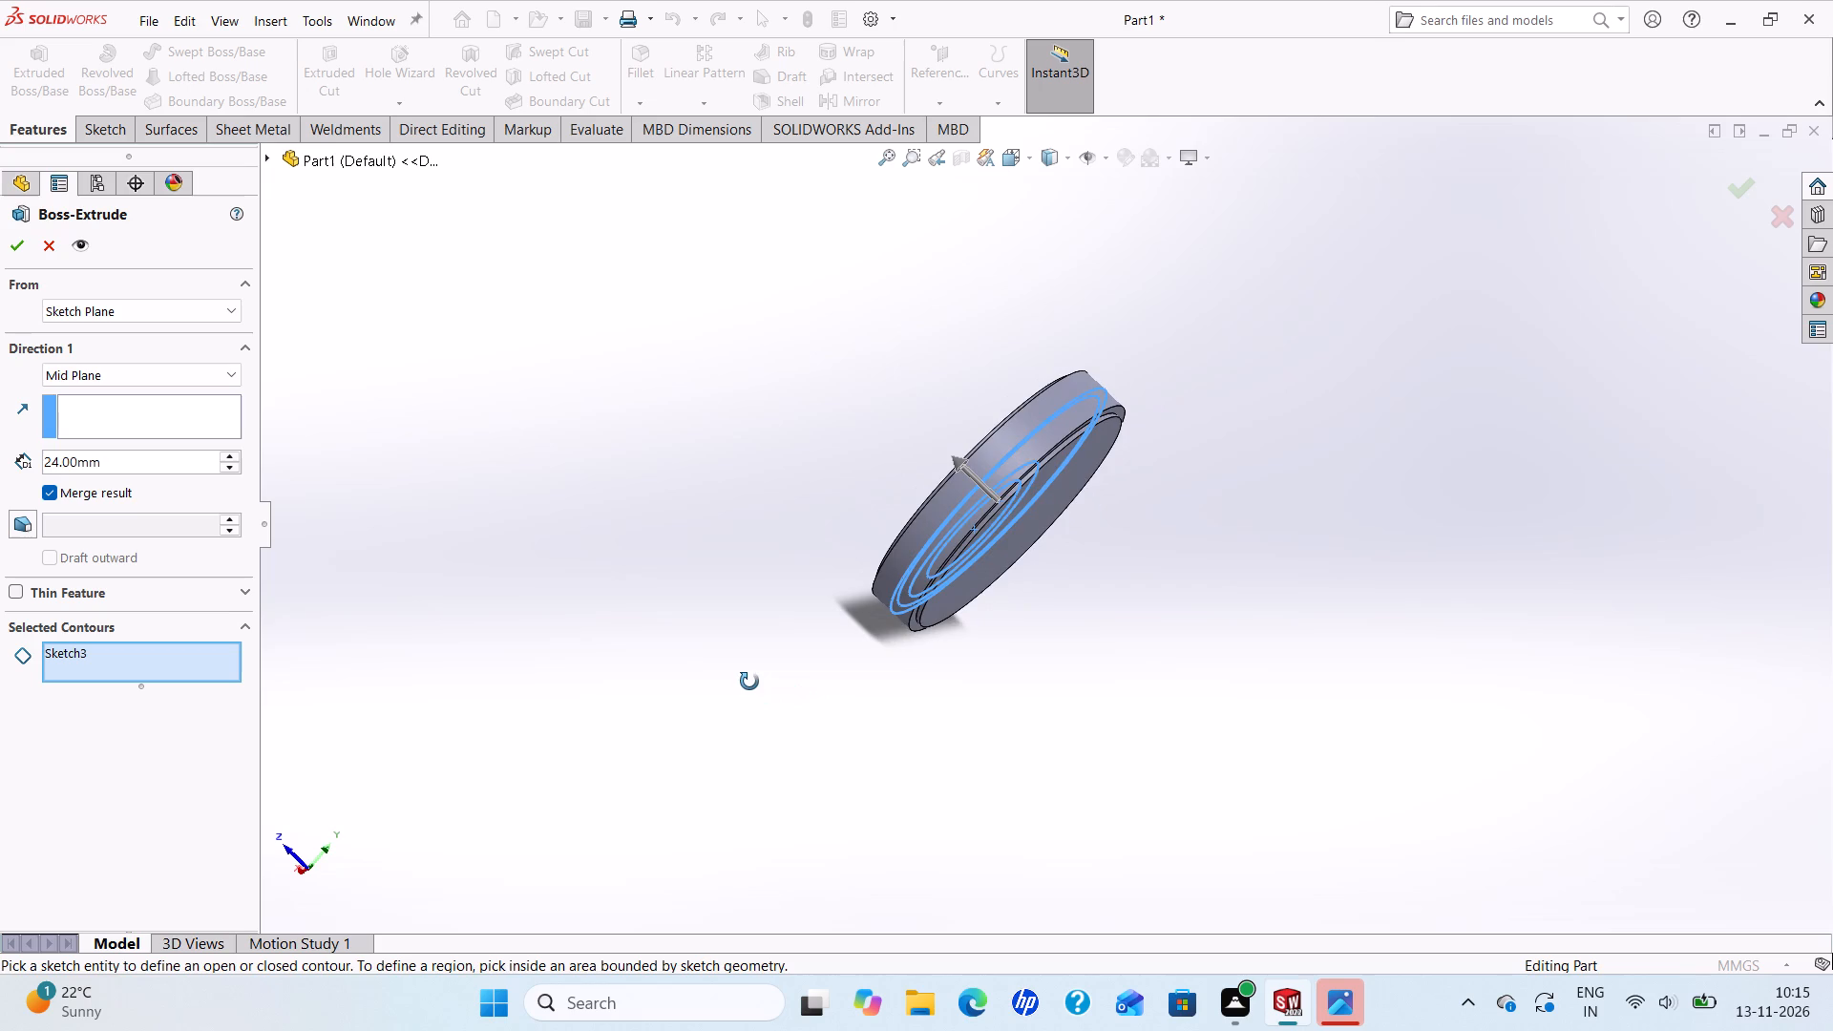
middle_drag(749, 682, 785, 720)
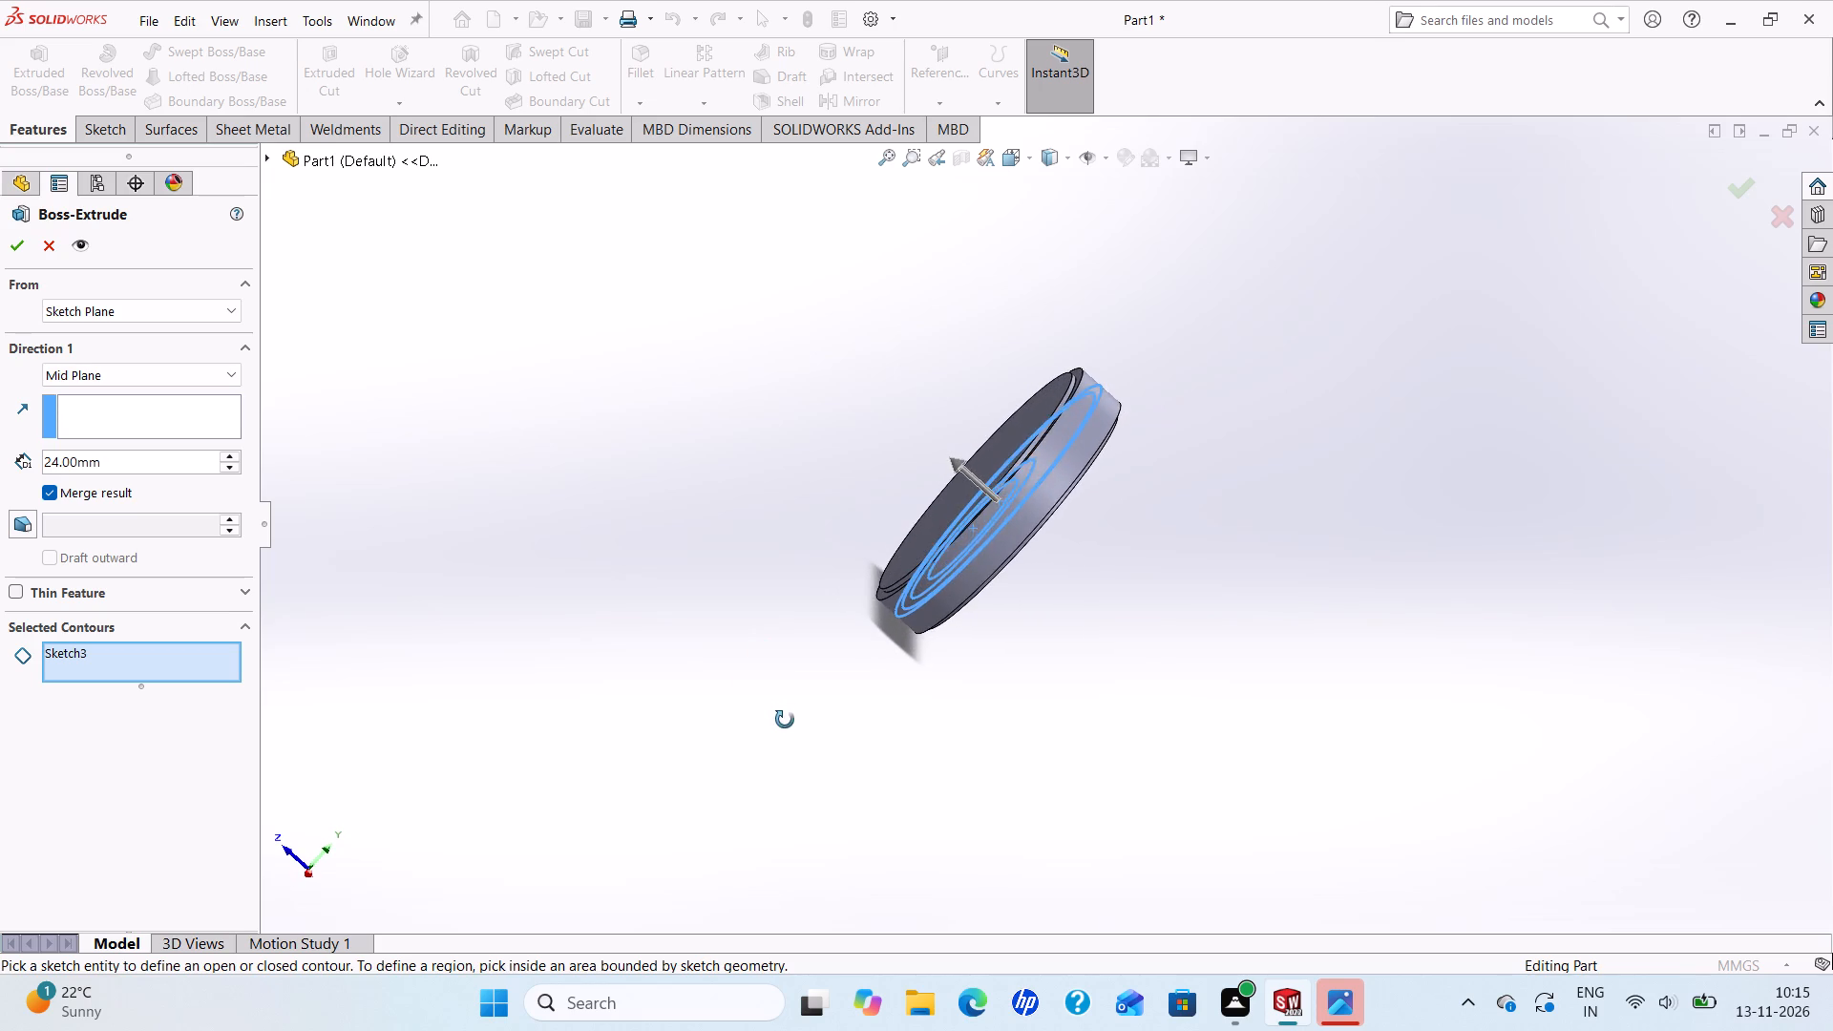
middle_drag(785, 720, 785, 747)
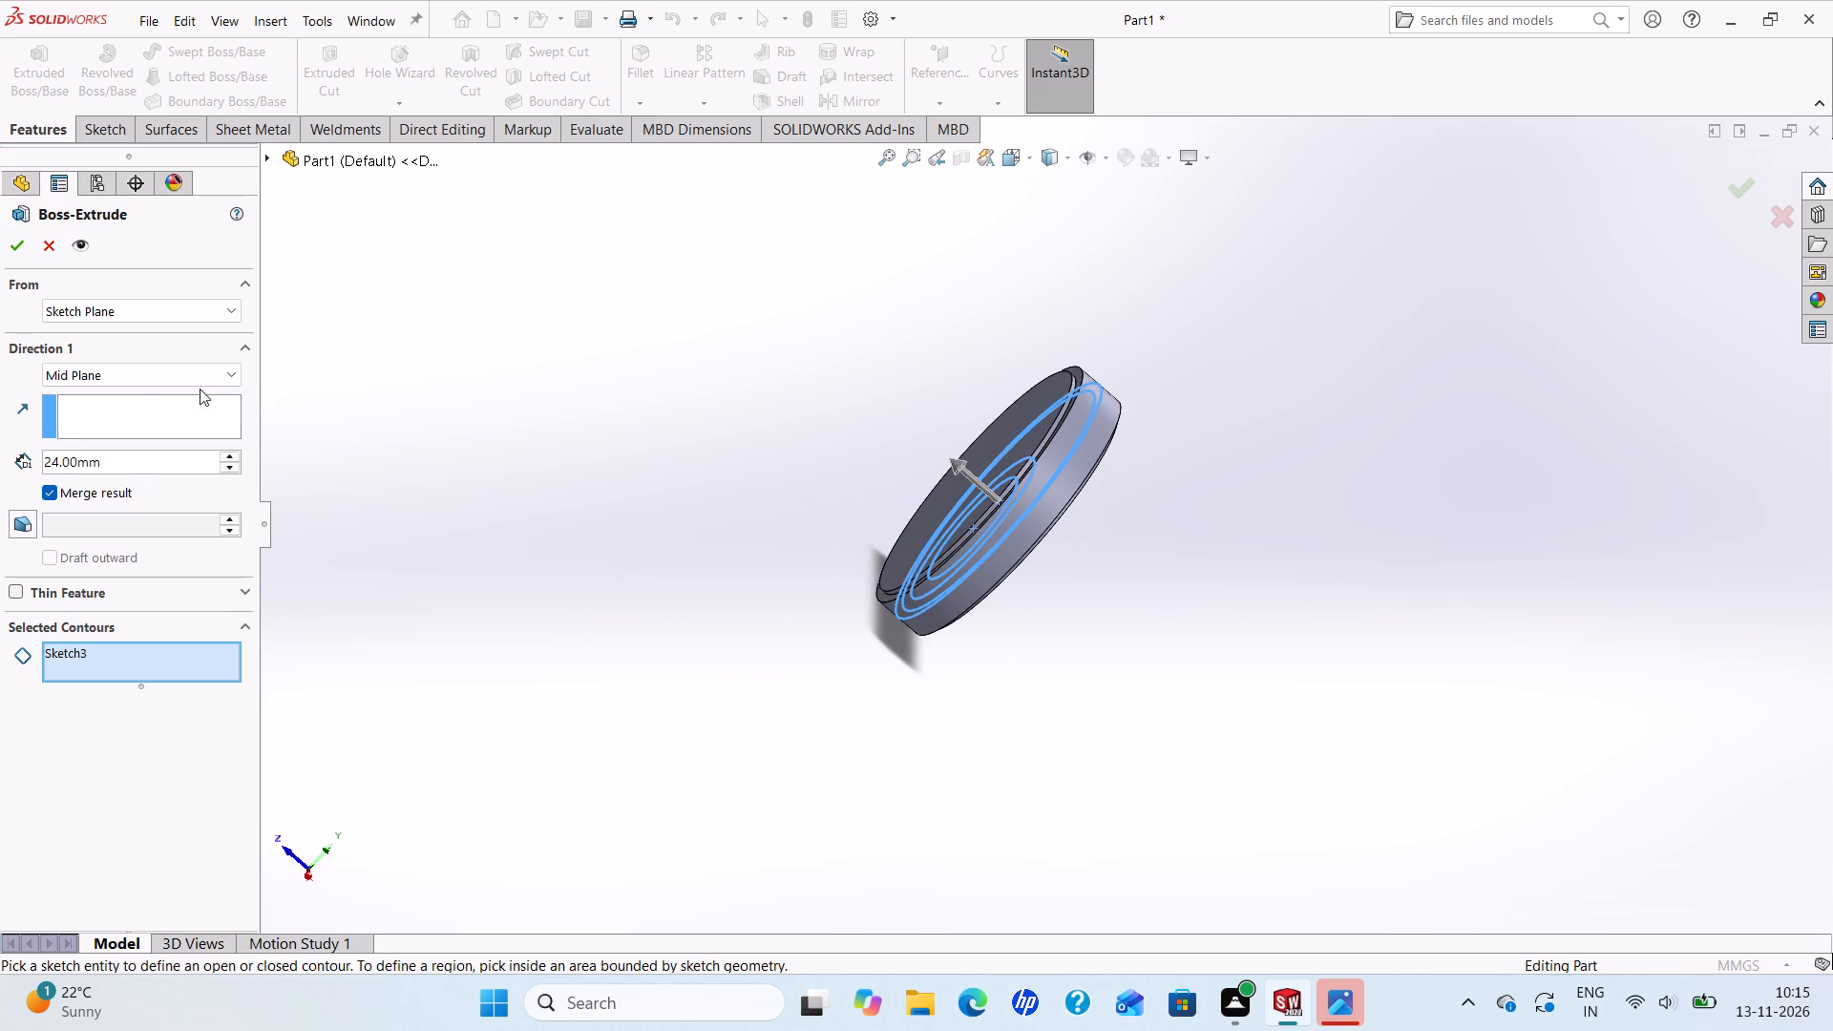
click(218, 377)
click(87, 400)
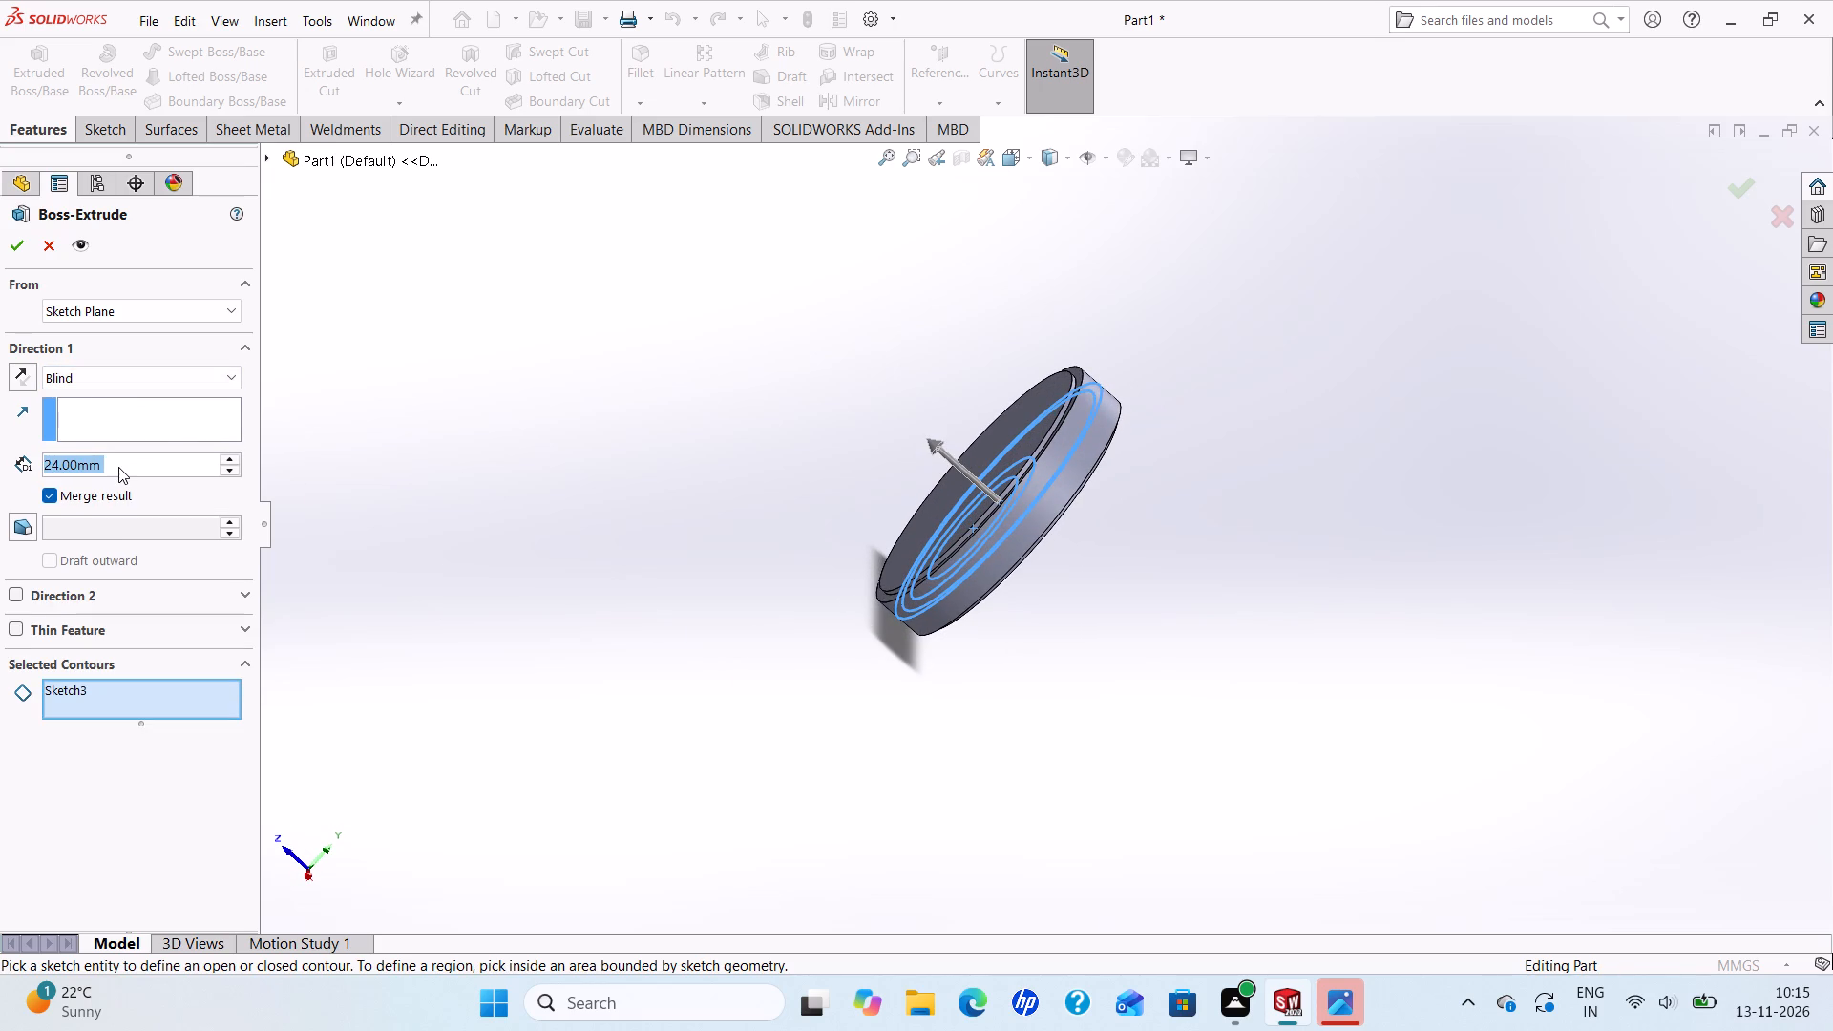
text(34)
key(Return)
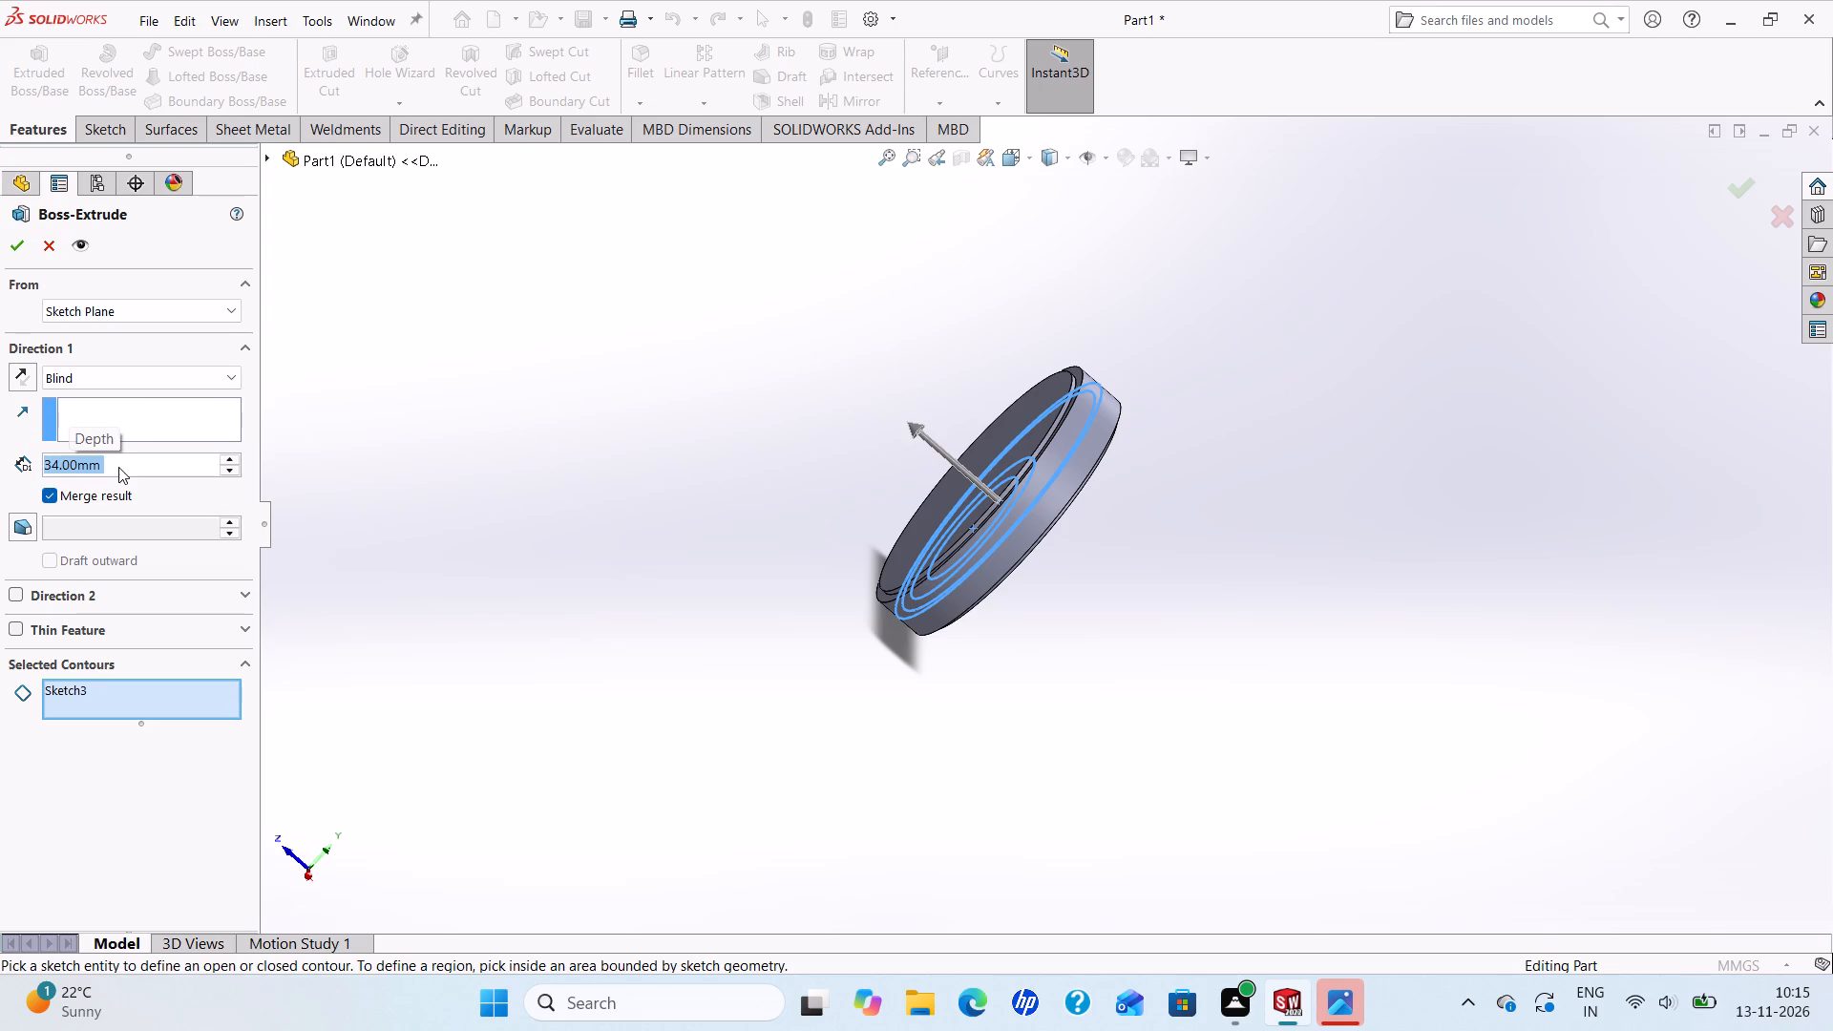
right_click(57, 692)
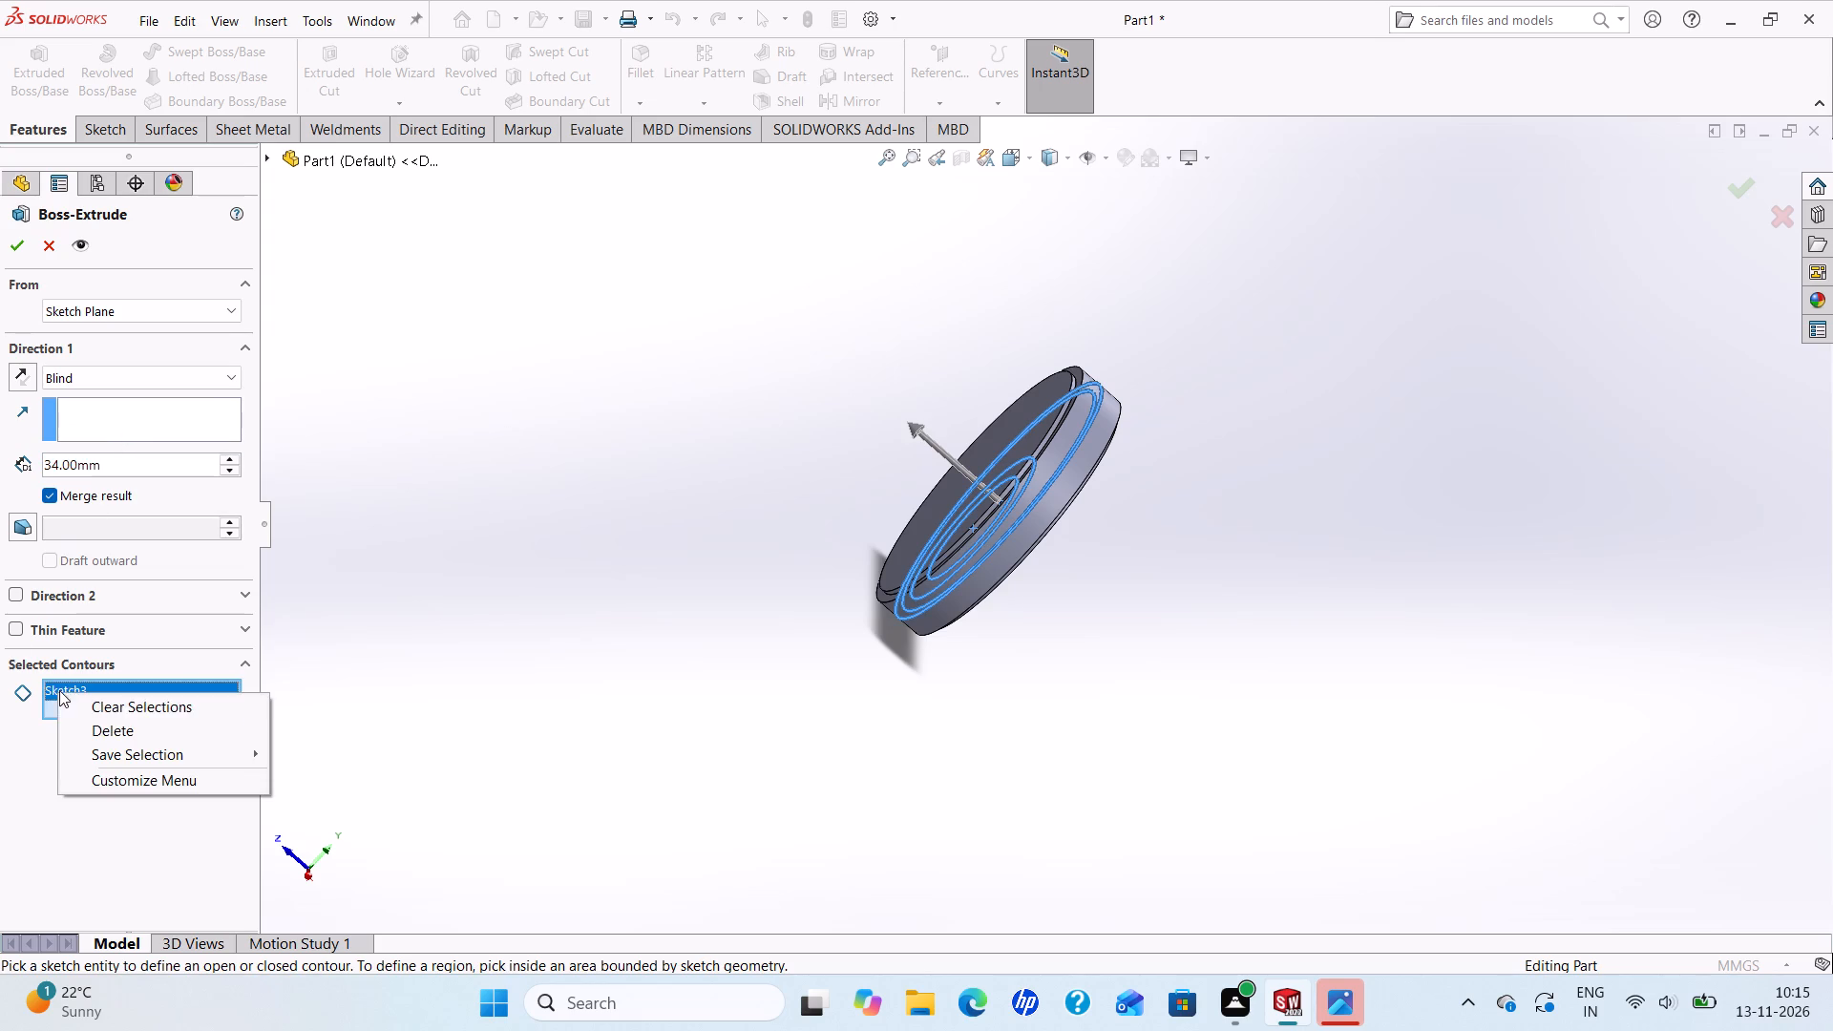
click(103, 730)
middle_drag(605, 581, 670, 679)
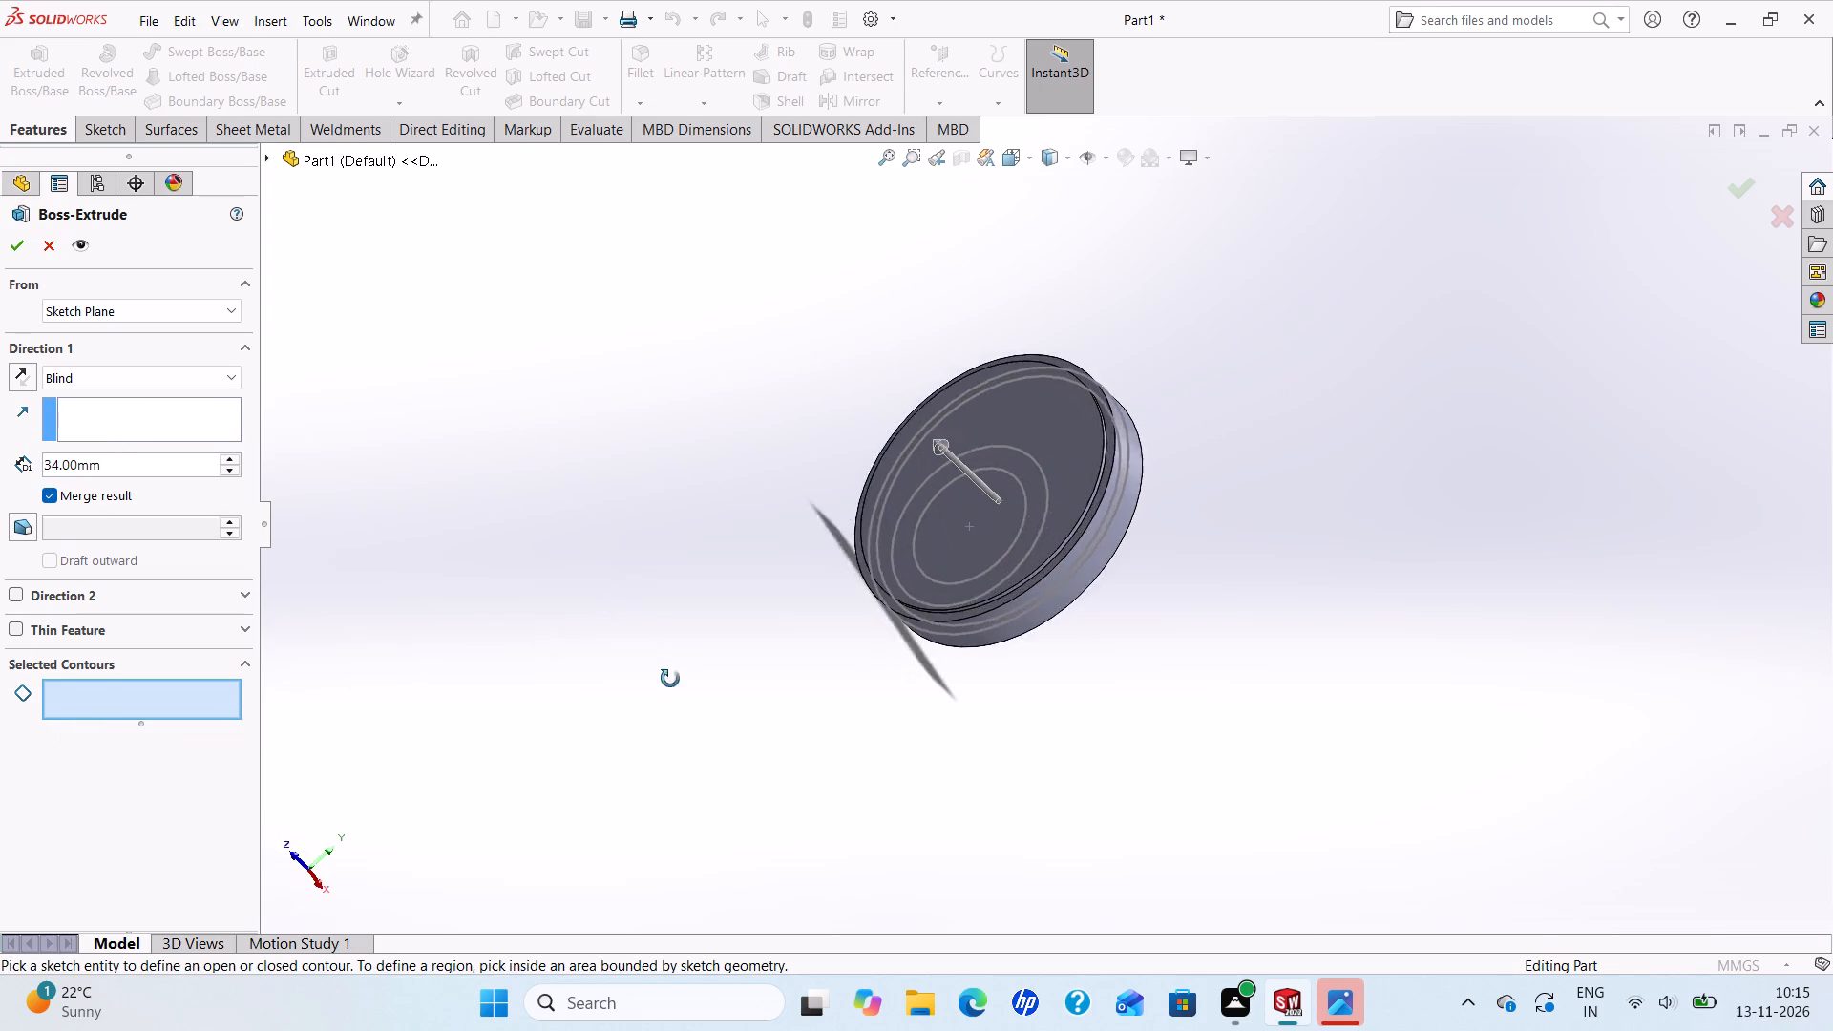
middle_drag(670, 679, 708, 729)
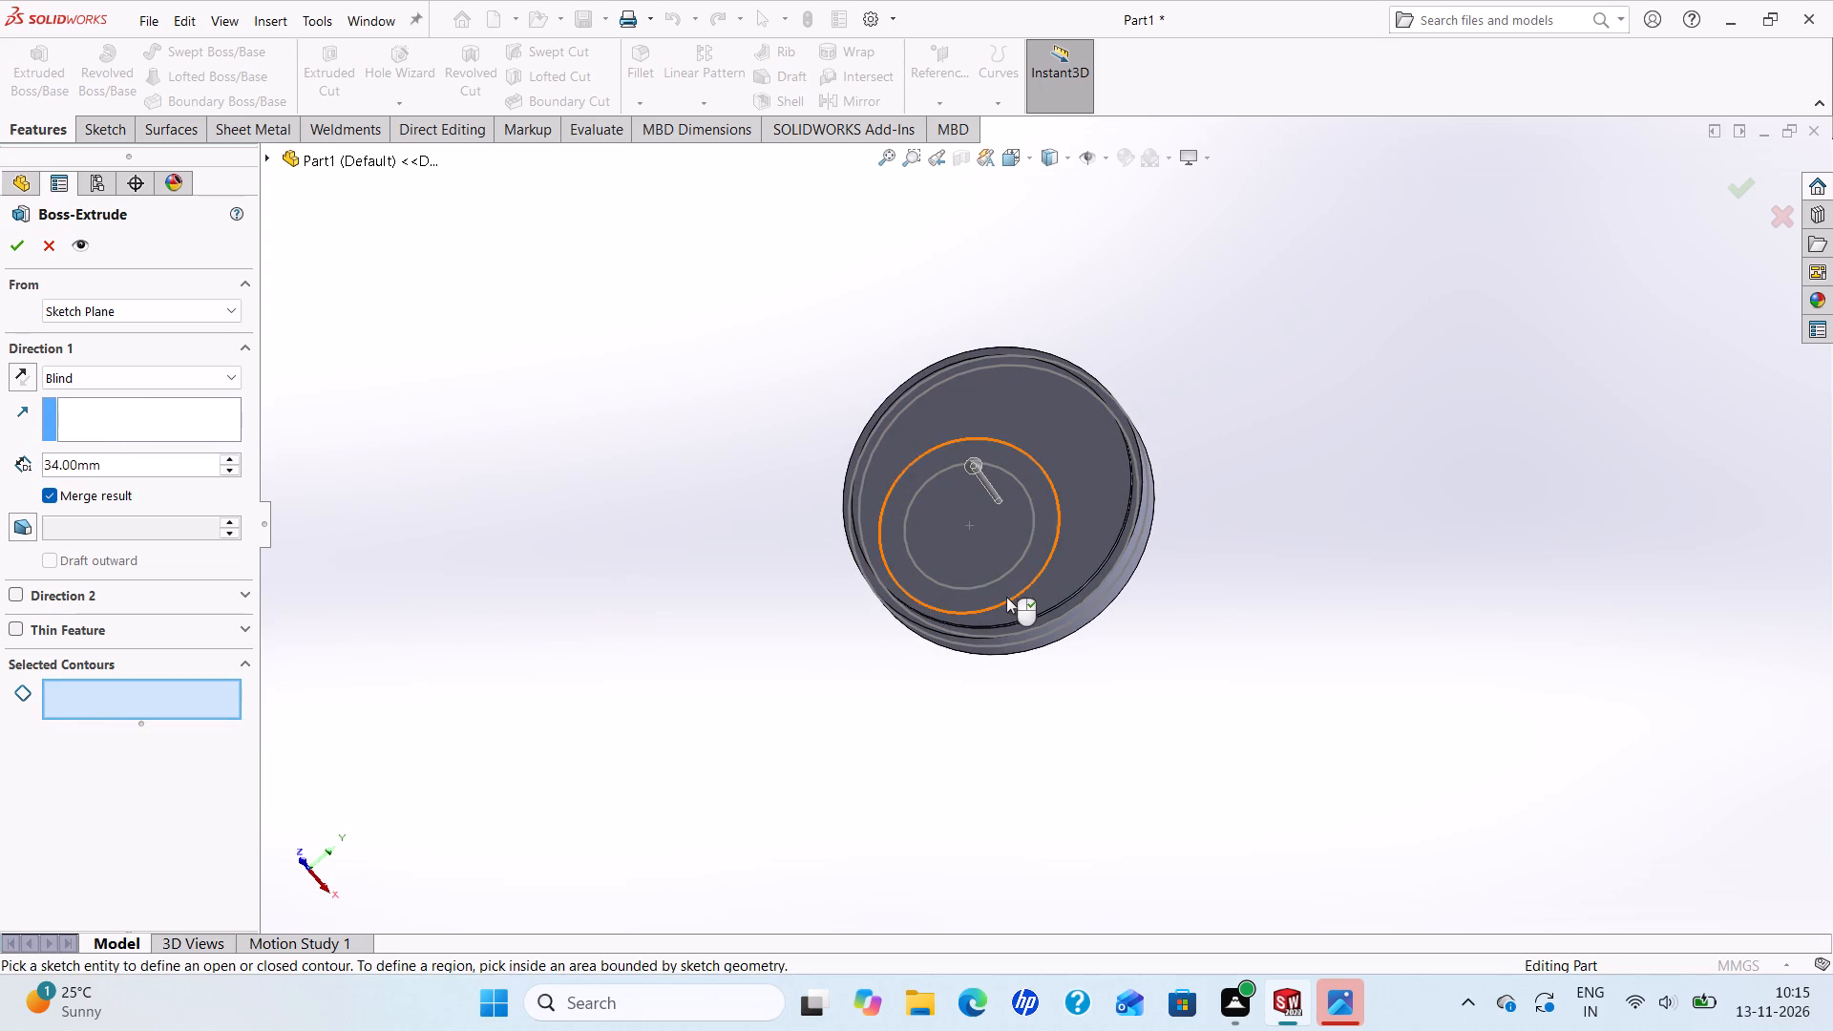
click(1009, 584)
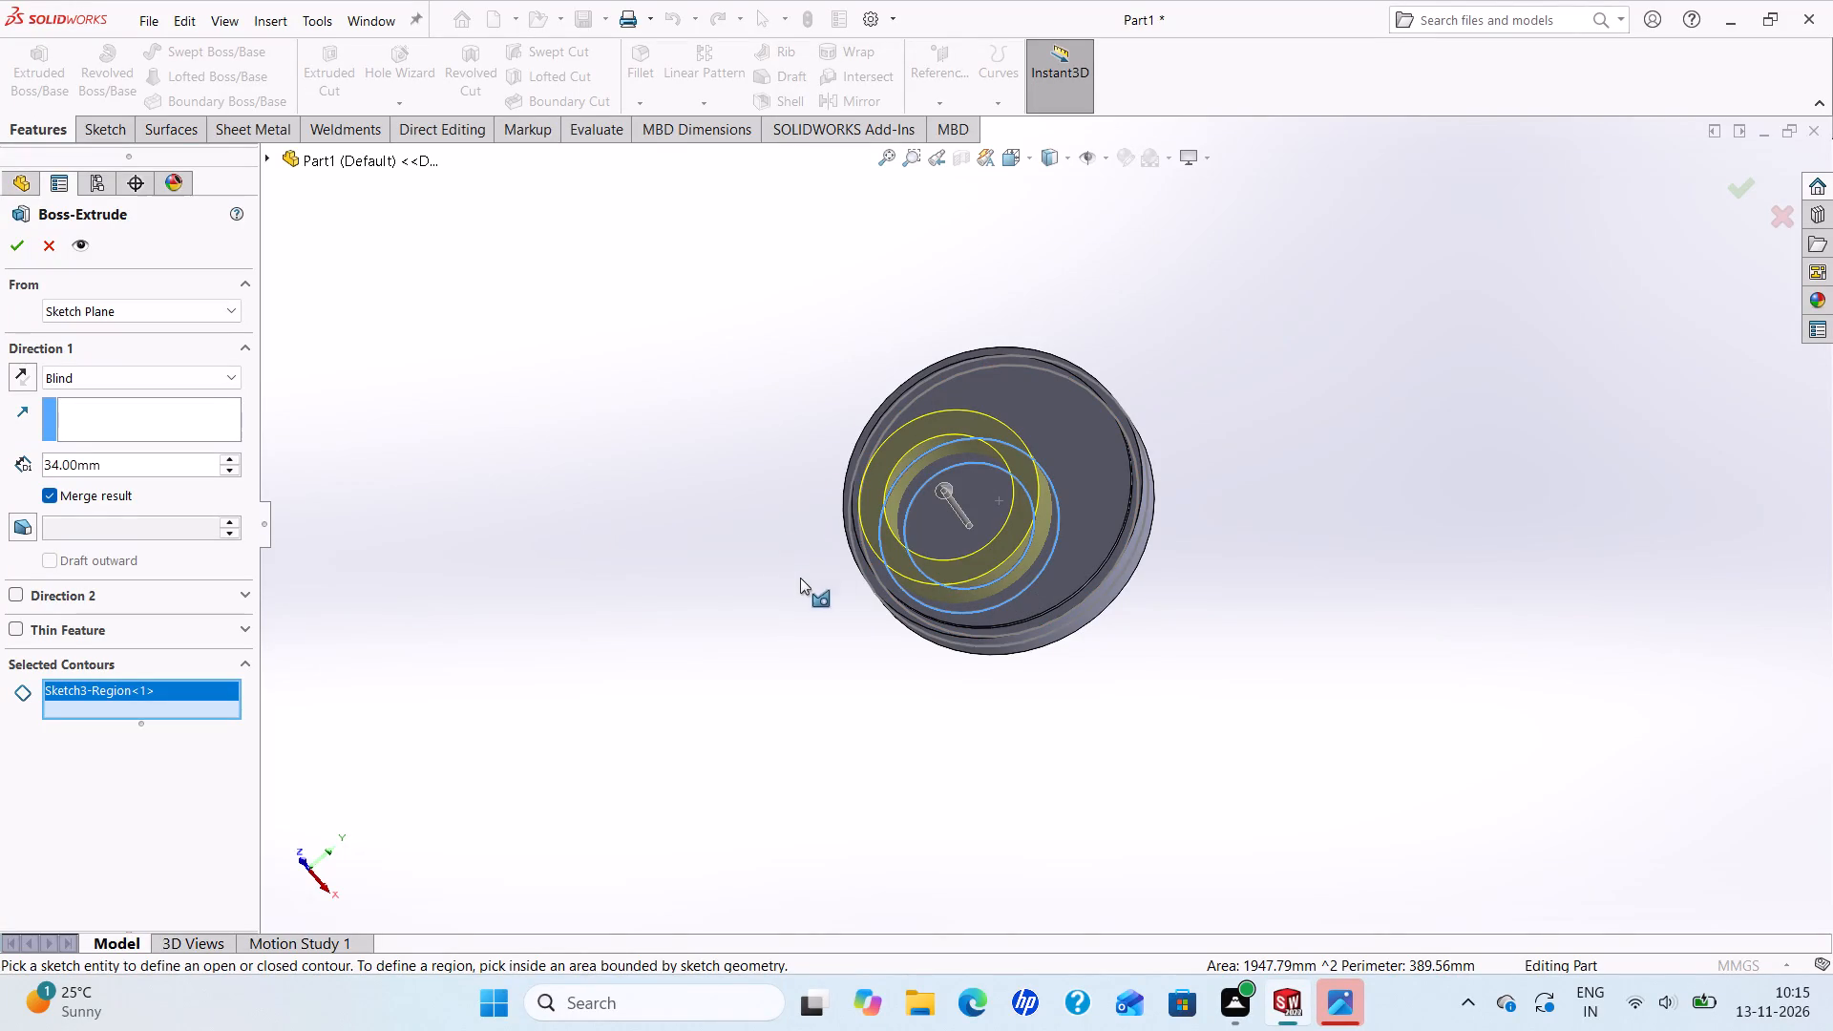
middle_drag(737, 580, 619, 566)
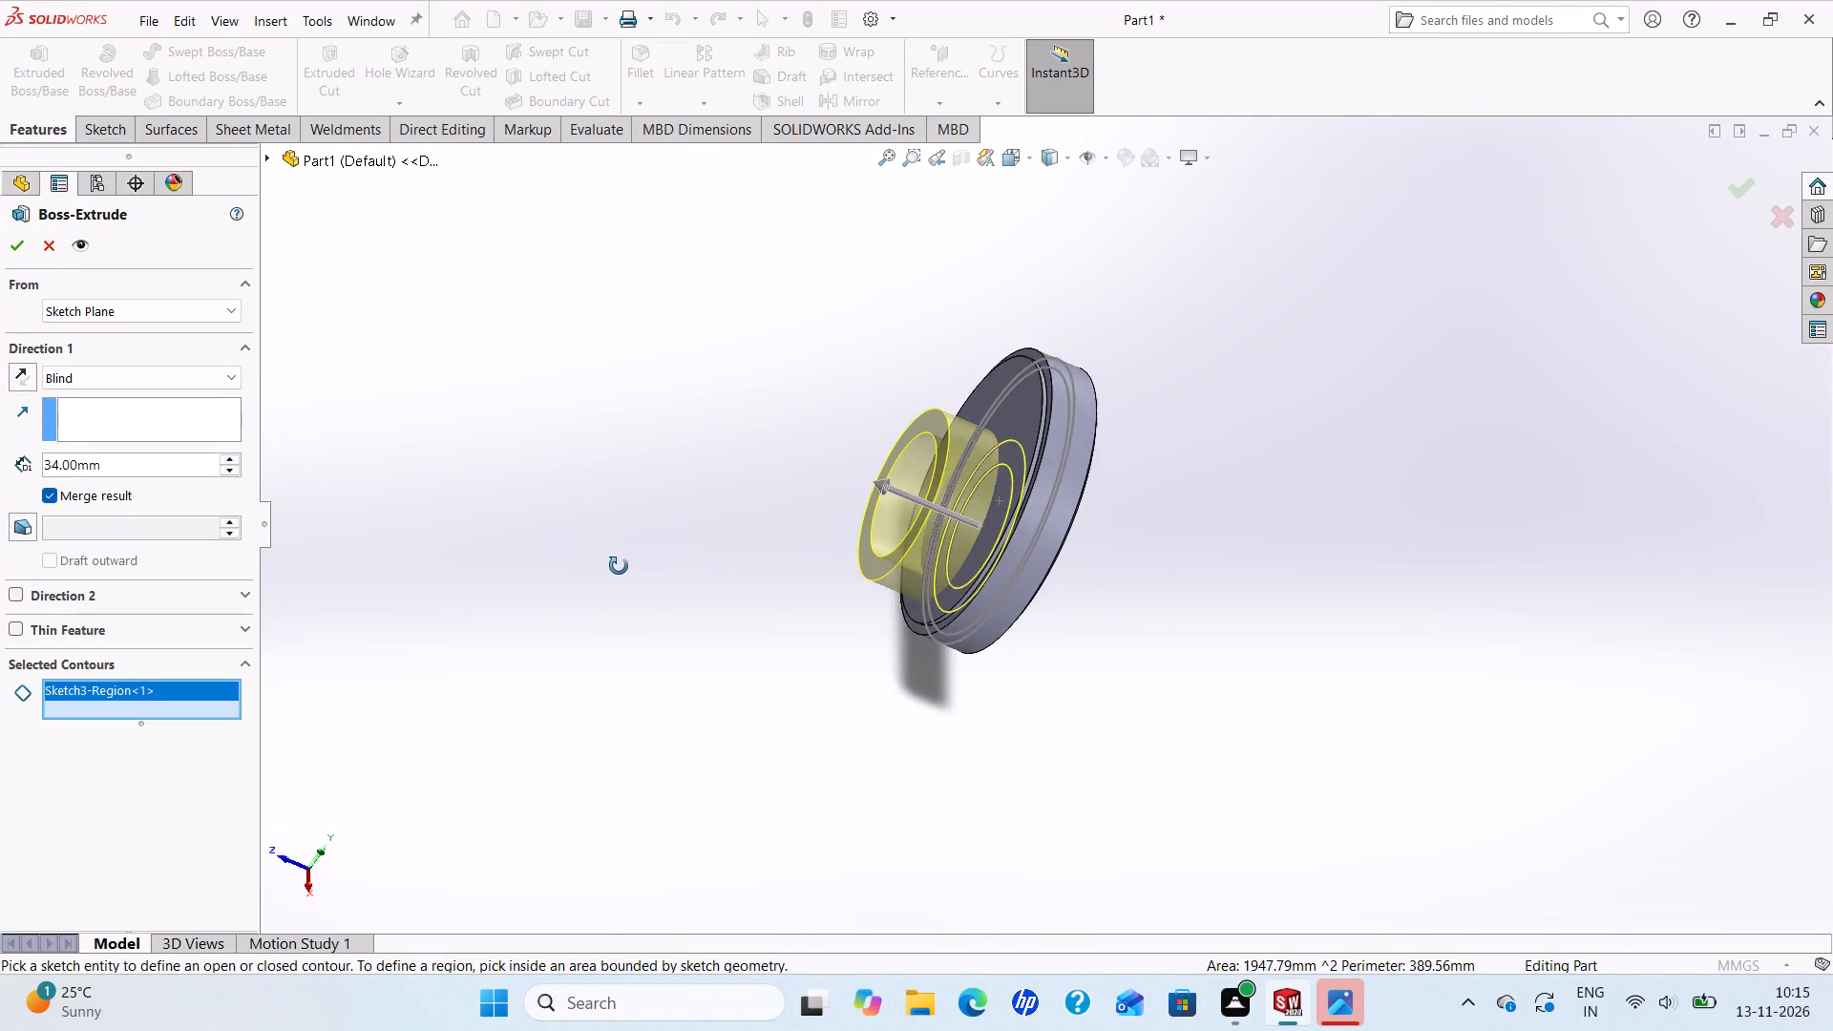
middle_drag(619, 566, 610, 569)
click(231, 373)
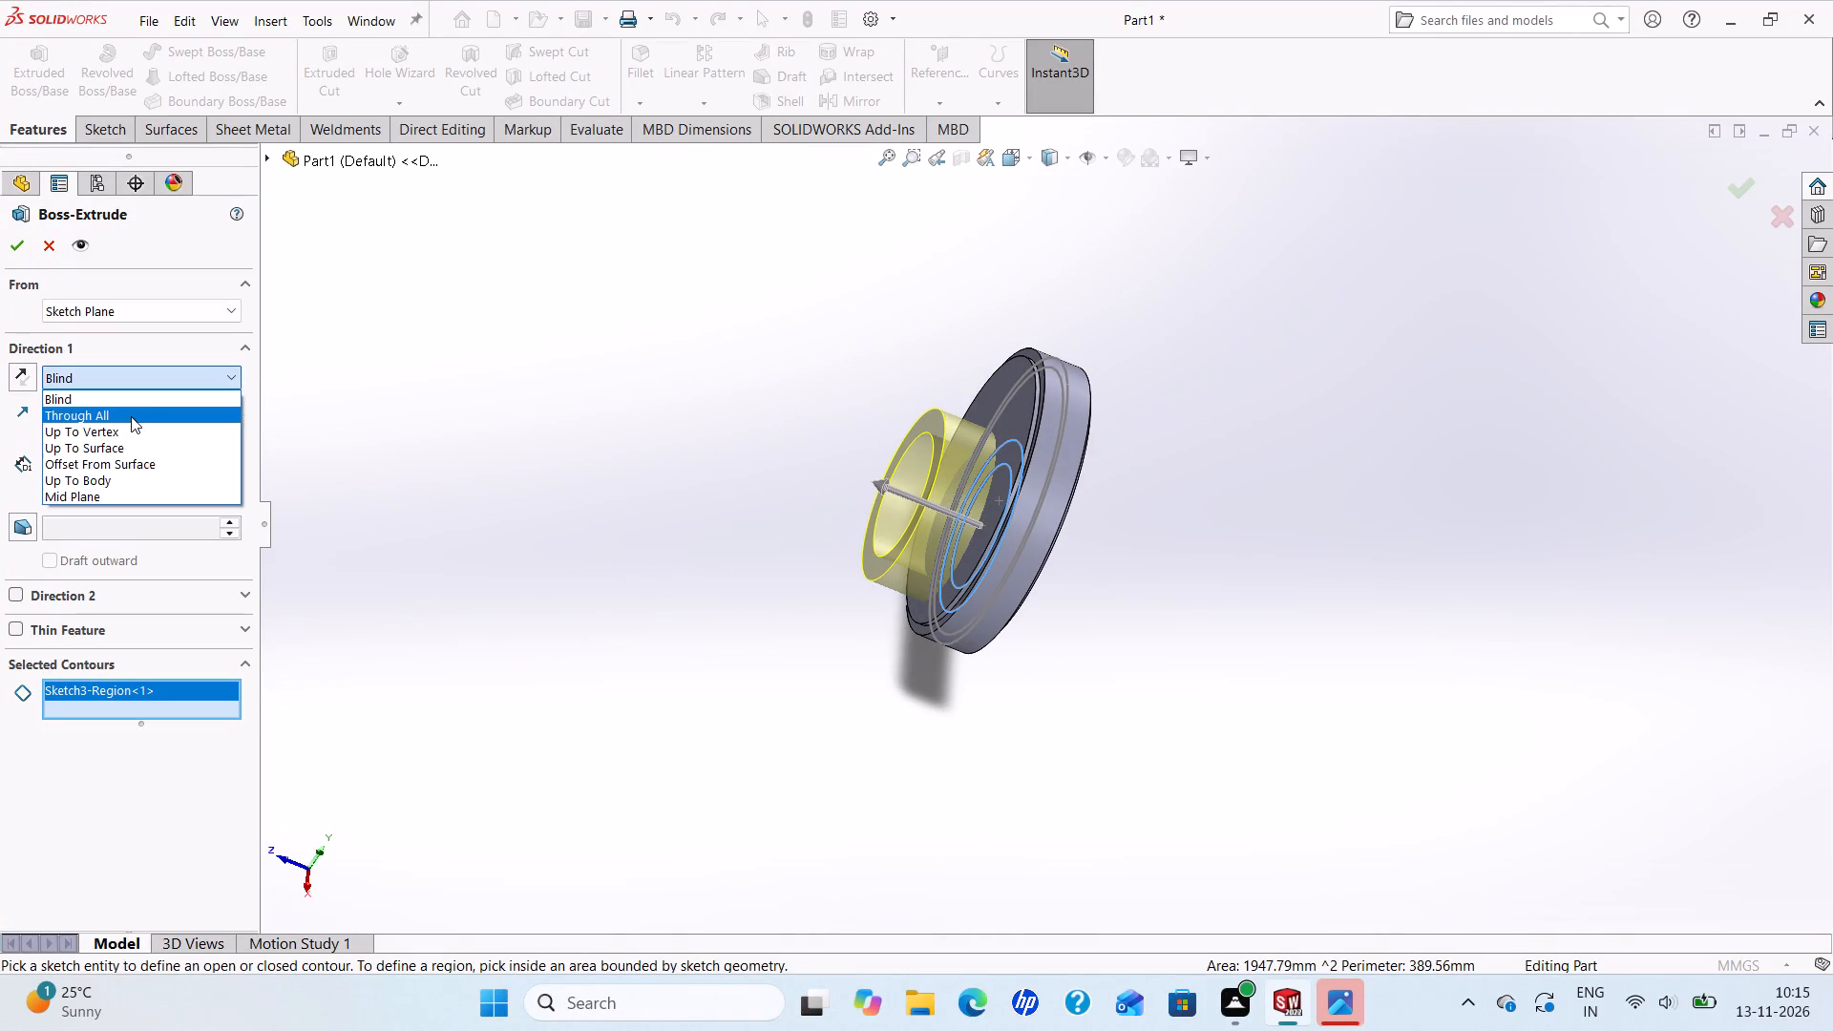
click(97, 498)
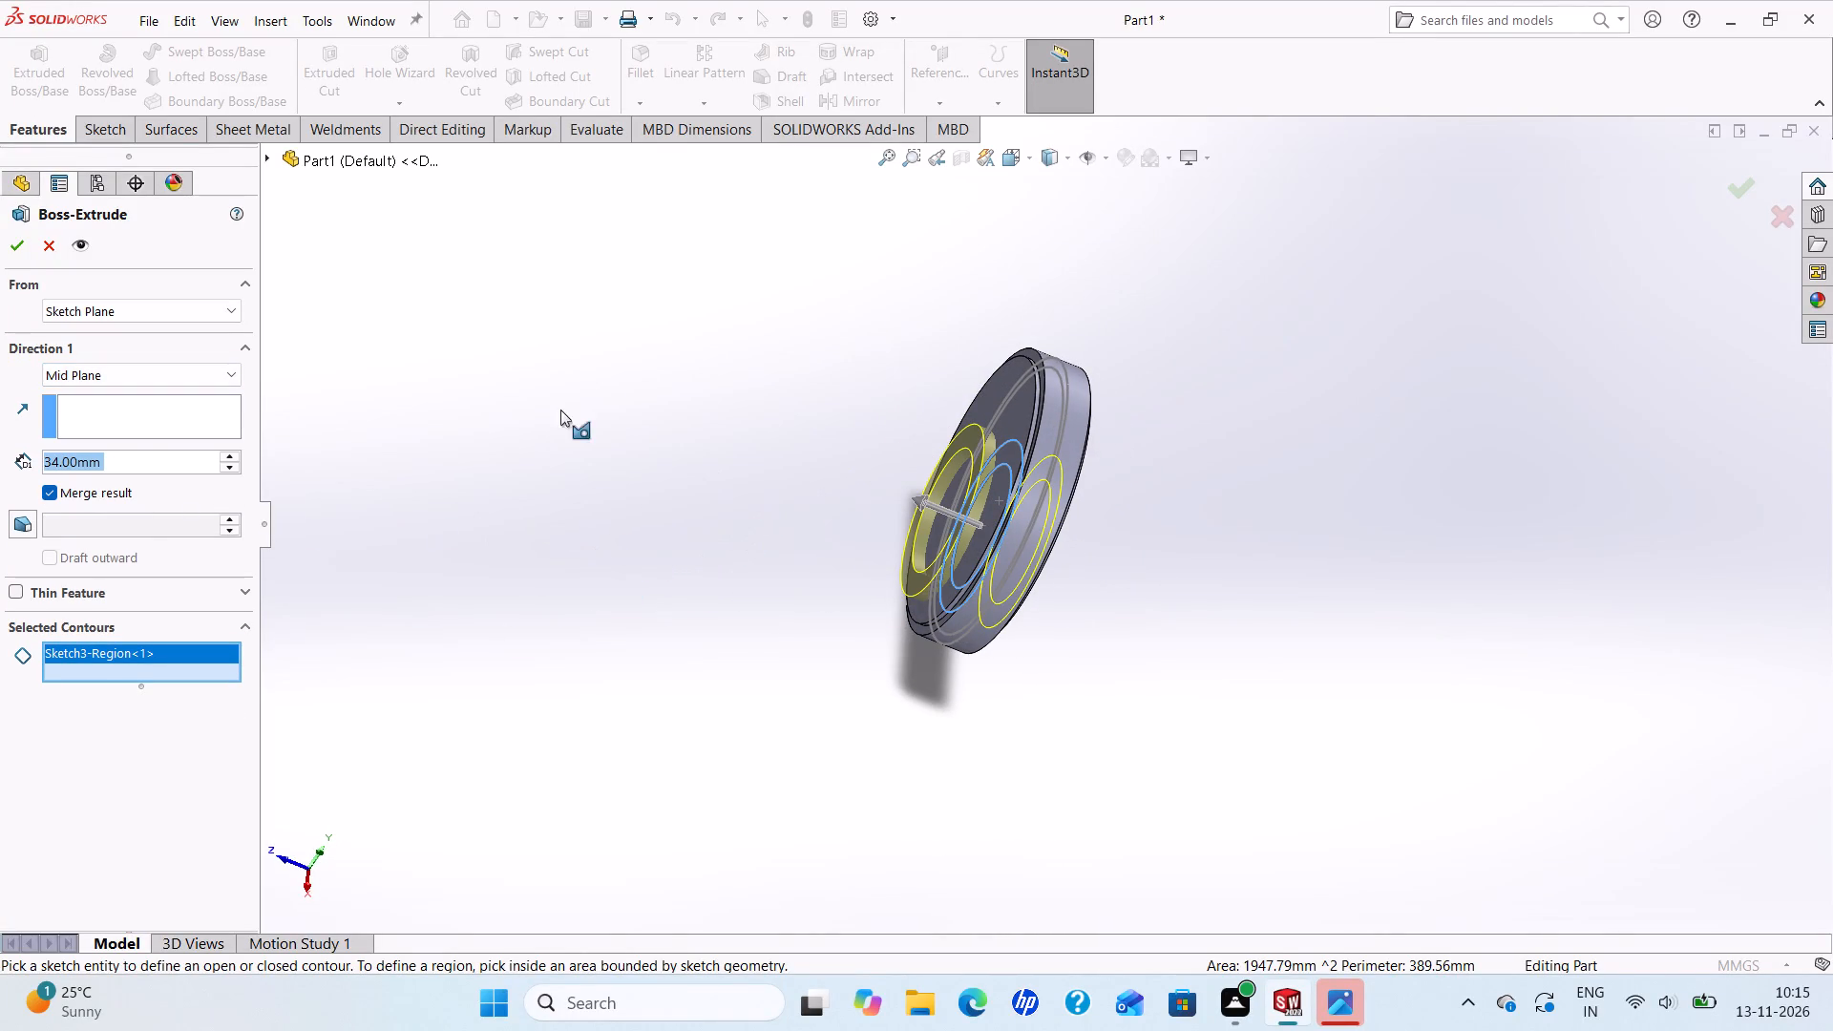
click(18, 242)
Inspect the raised hub ring from several angles and compare the model with the reference drawing.
middle_drag(615, 553, 686, 647)
key(Escape)
middle_drag(943, 633, 897, 529)
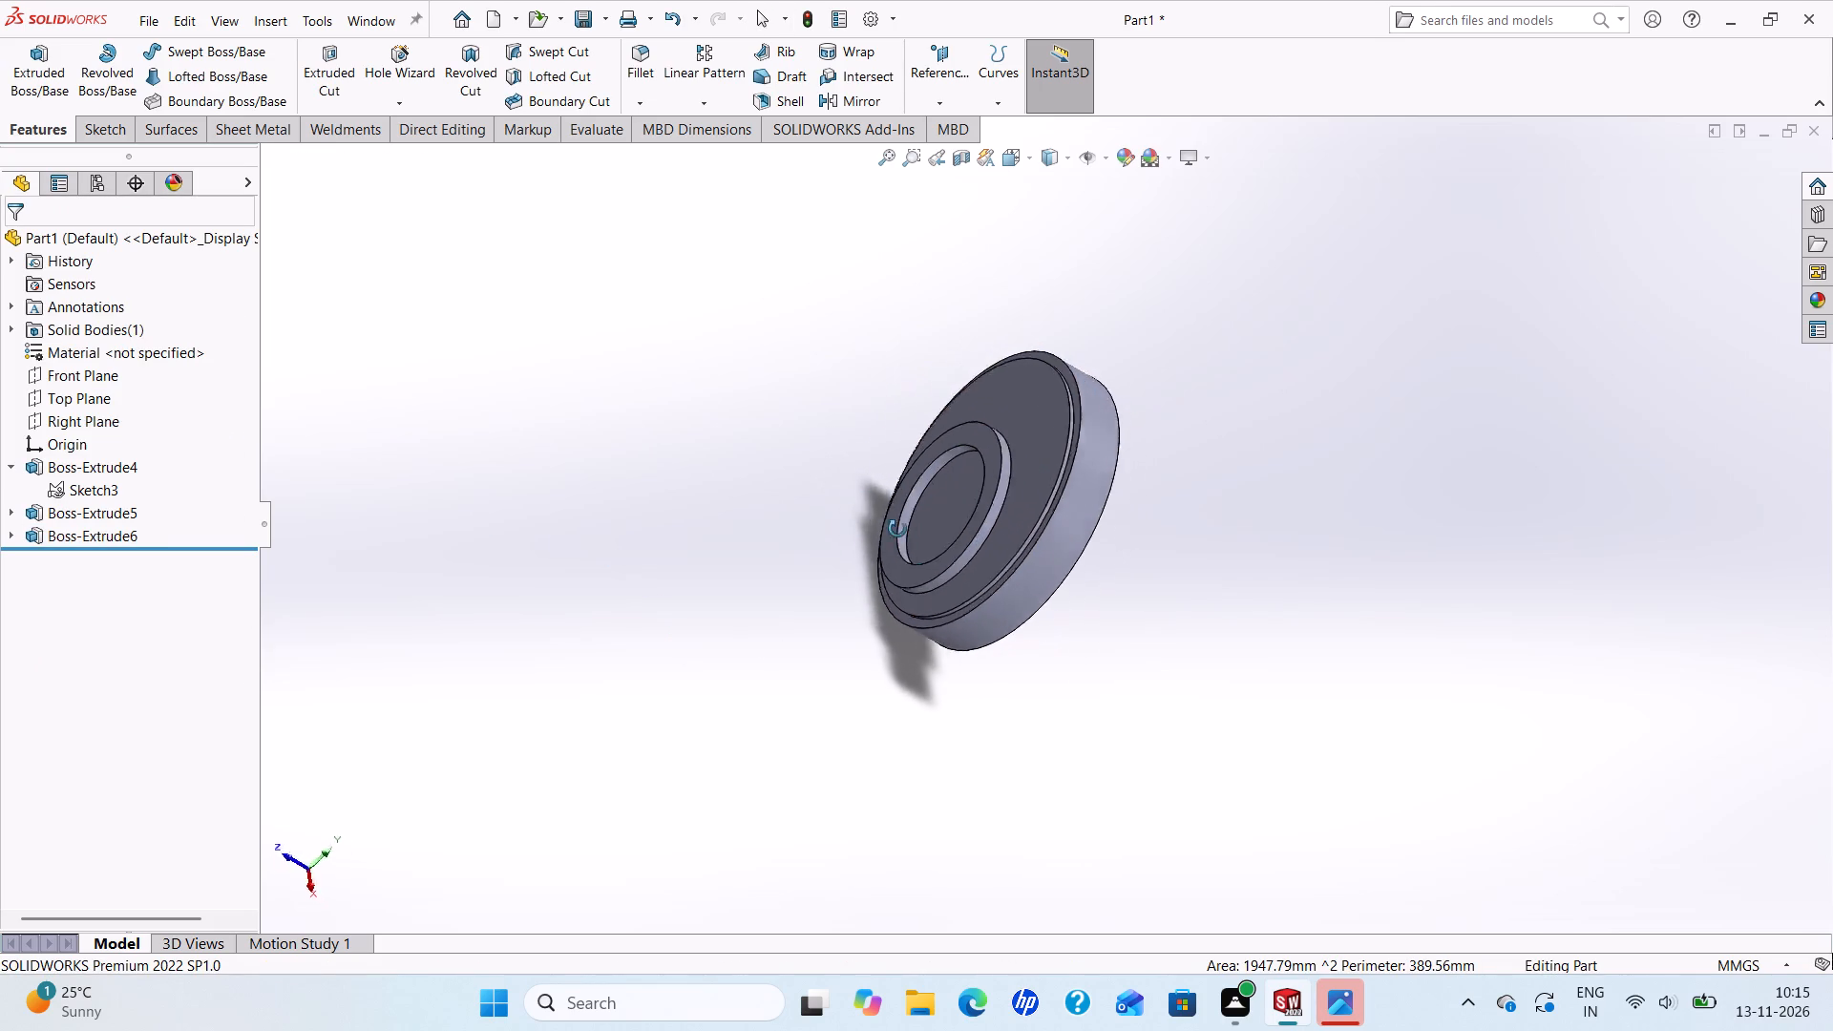
middle_drag(897, 529, 863, 616)
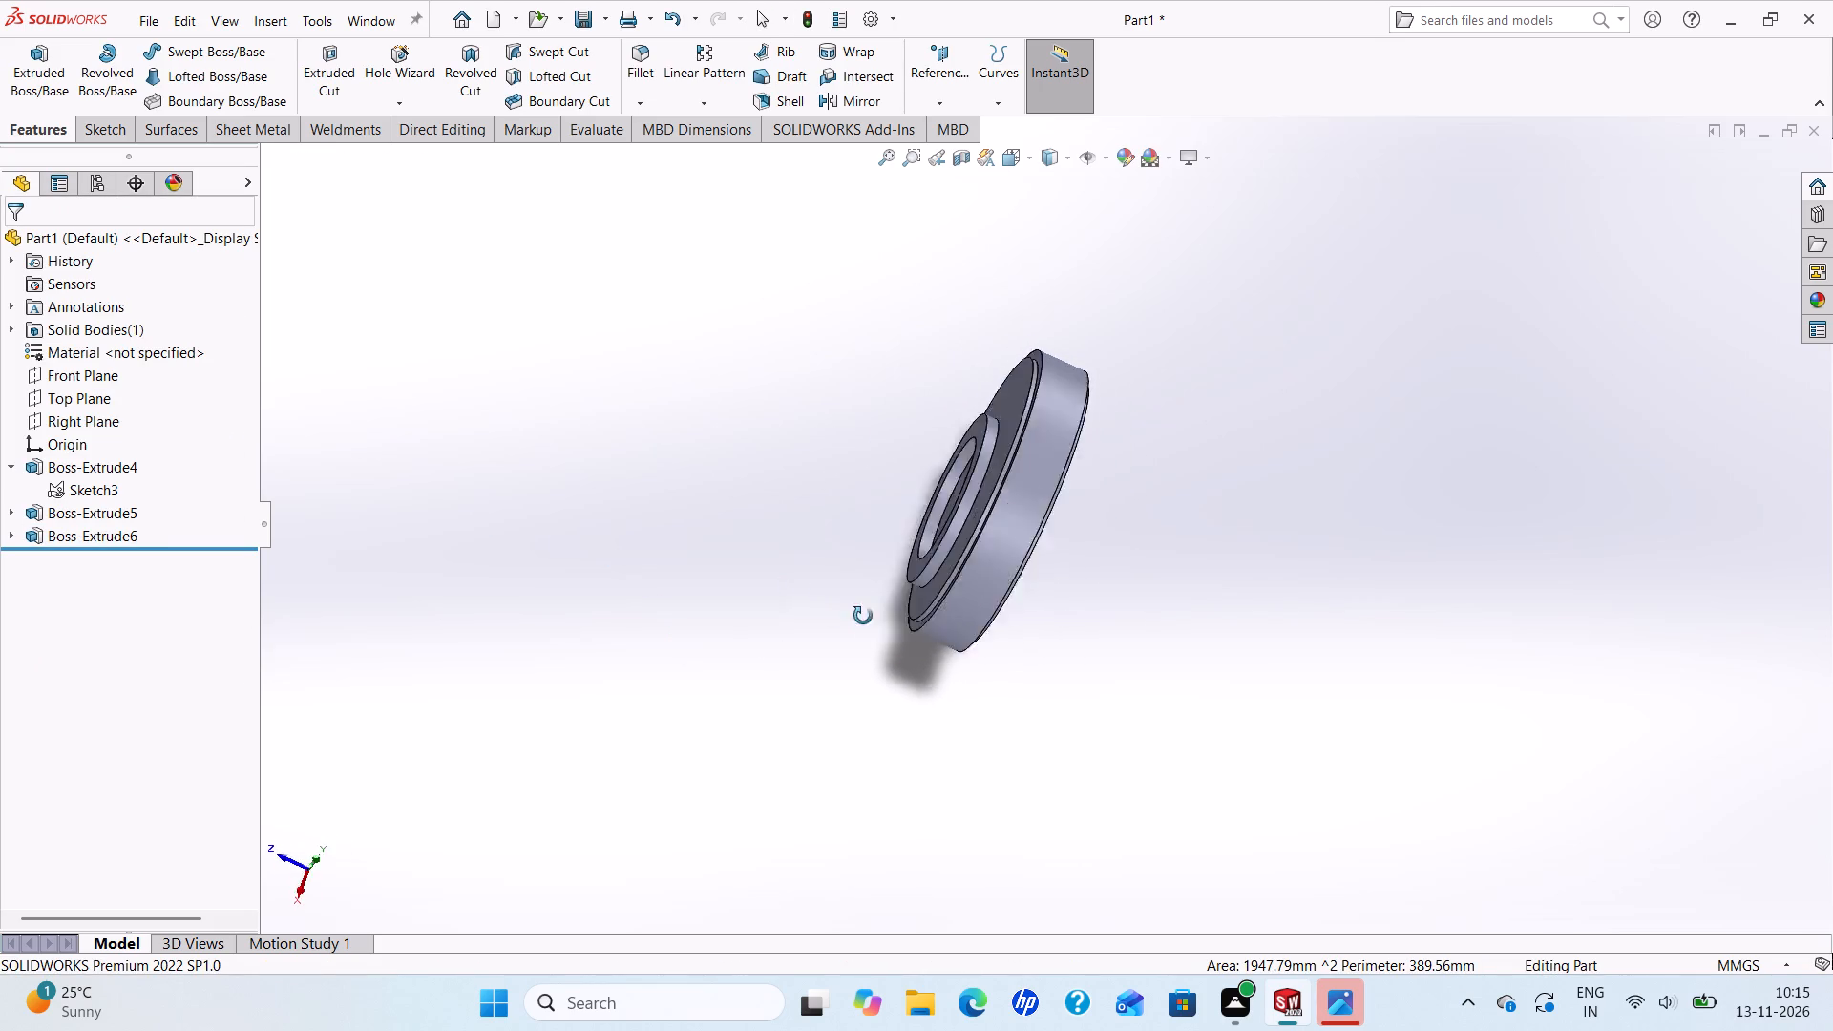
middle_drag(863, 616, 962, 704)
click(1331, 1001)
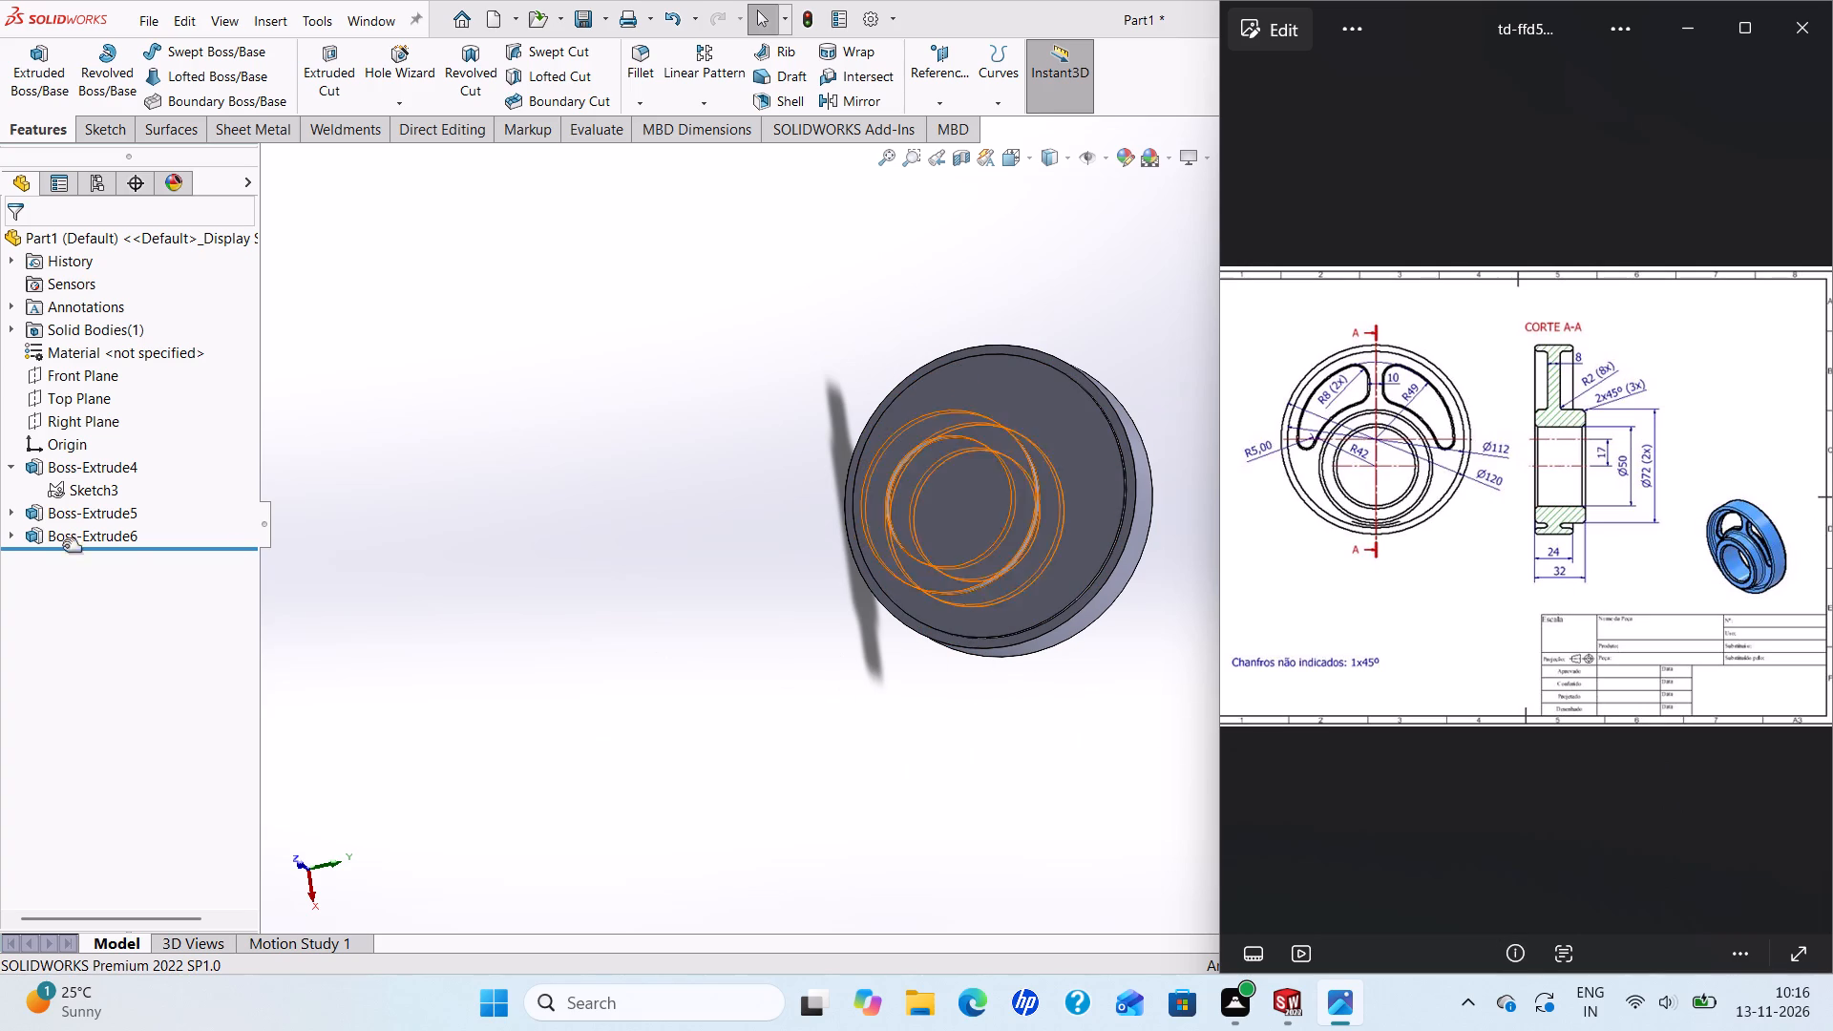
scroll(928, 494, up, 1)
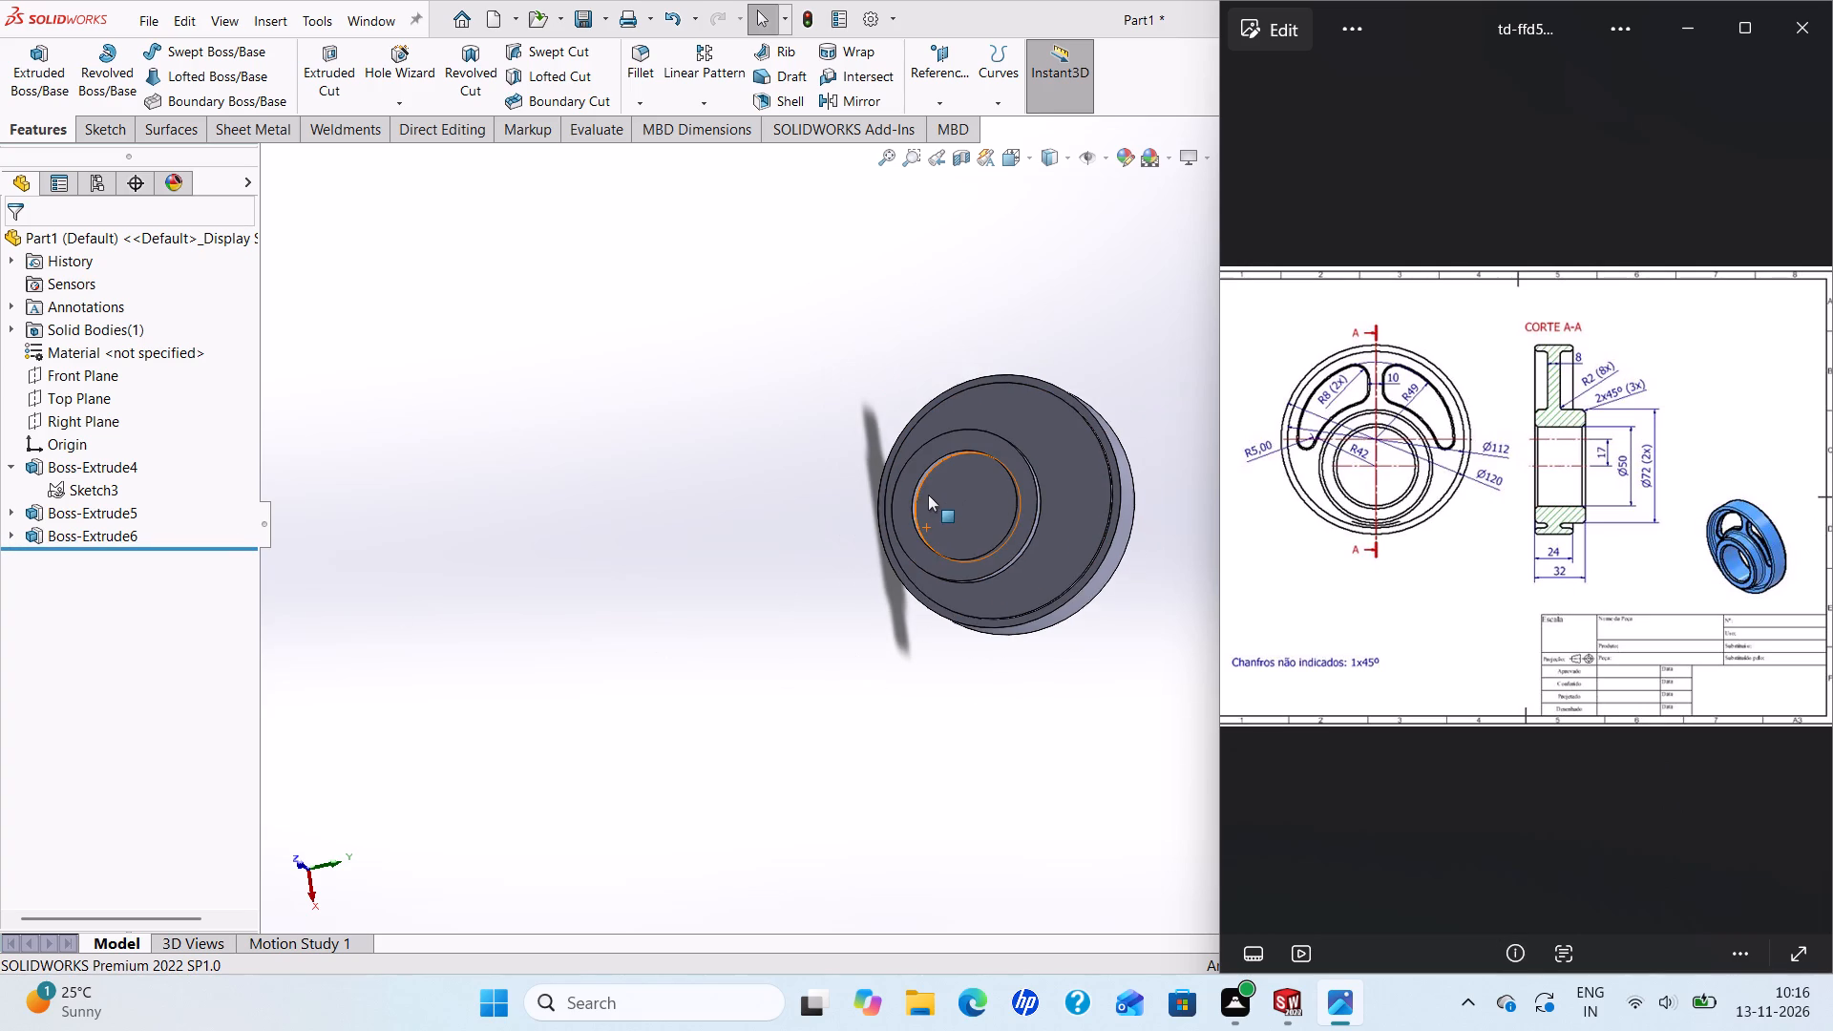
scroll(1074, 572, down, 1)
scroll(1170, 543, up, 1)
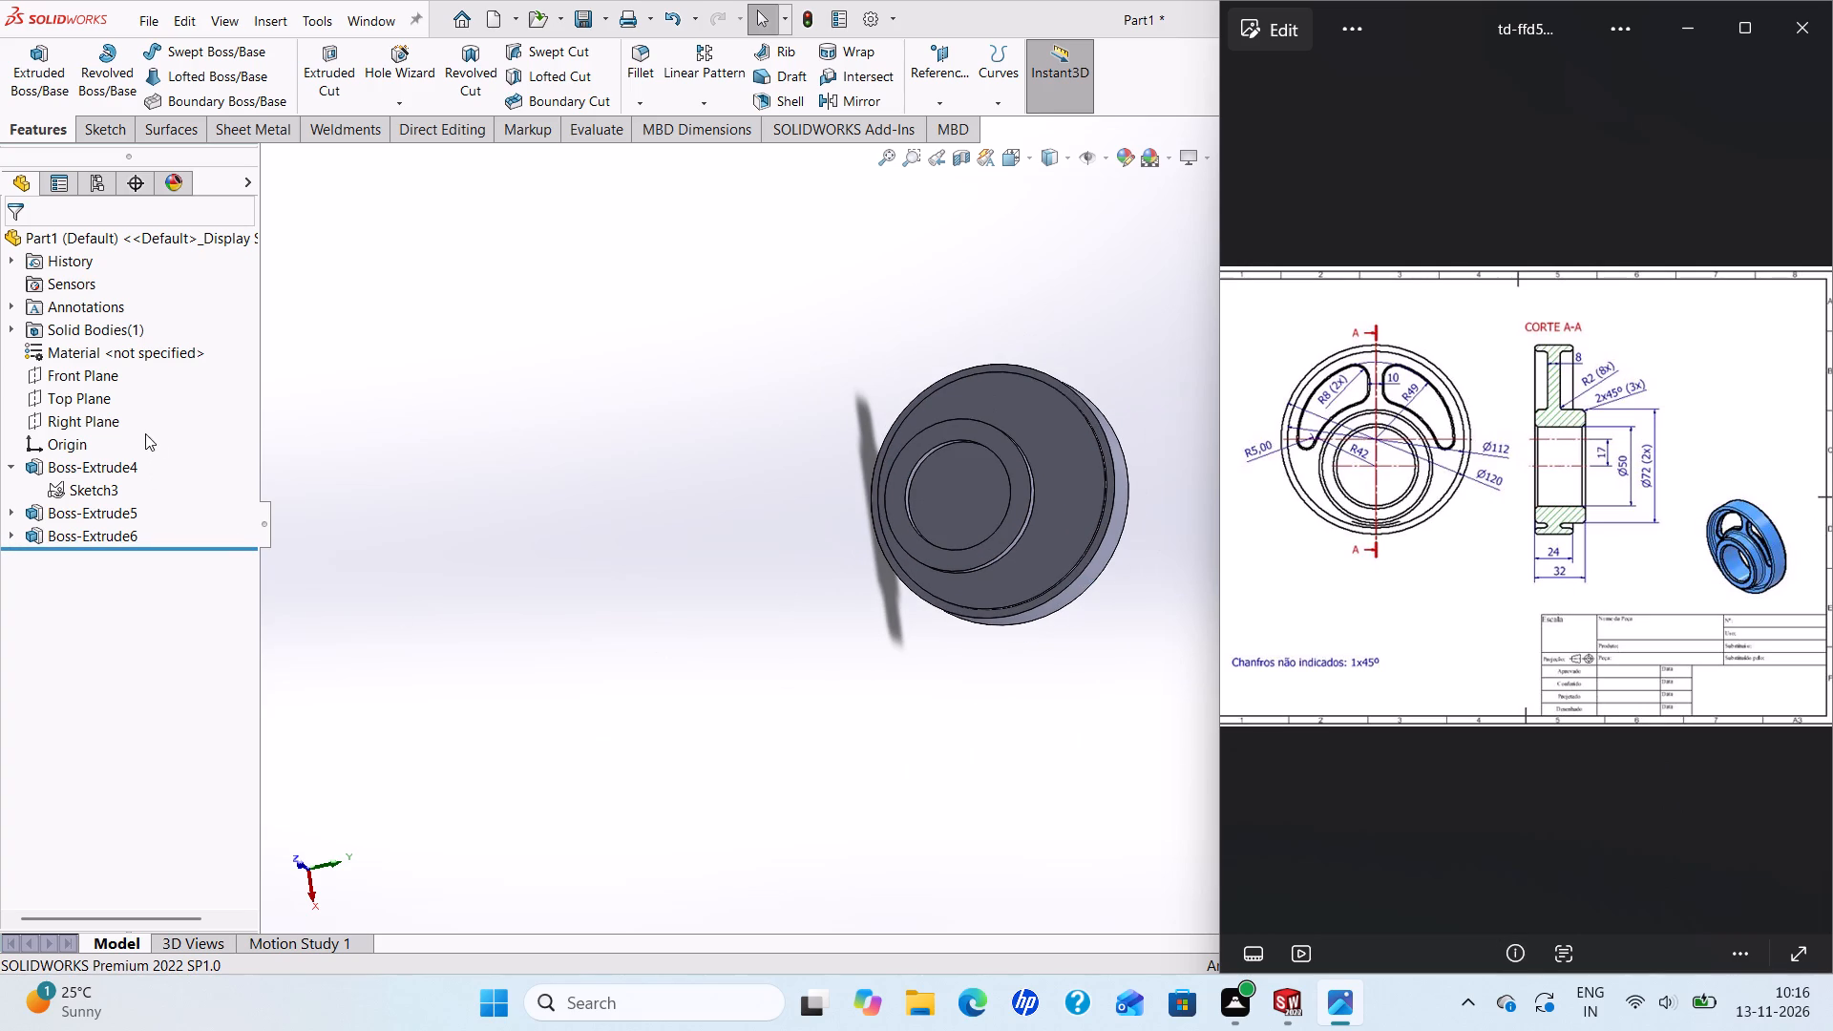
Start a new sketch on the Front Plane of the disc.
click(99, 376)
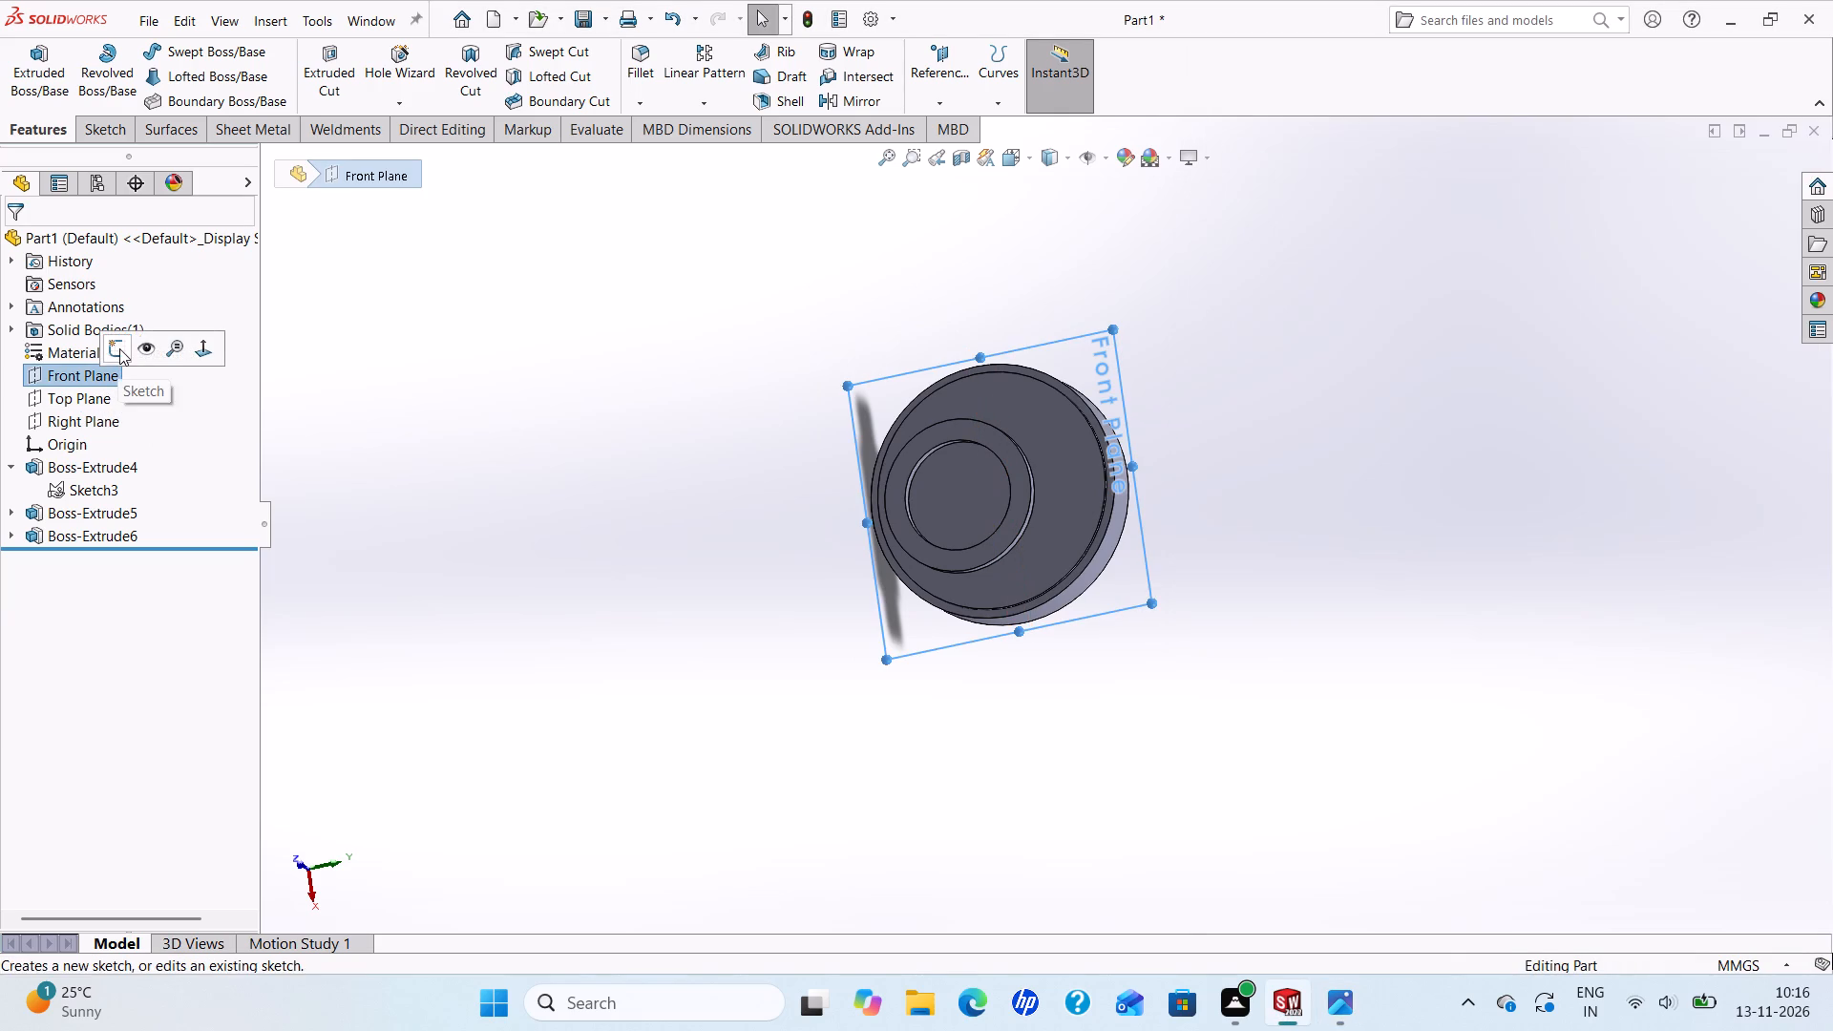
click(119, 348)
scroll(1242, 626, up, 2)
scroll(1413, 629, down, 1)
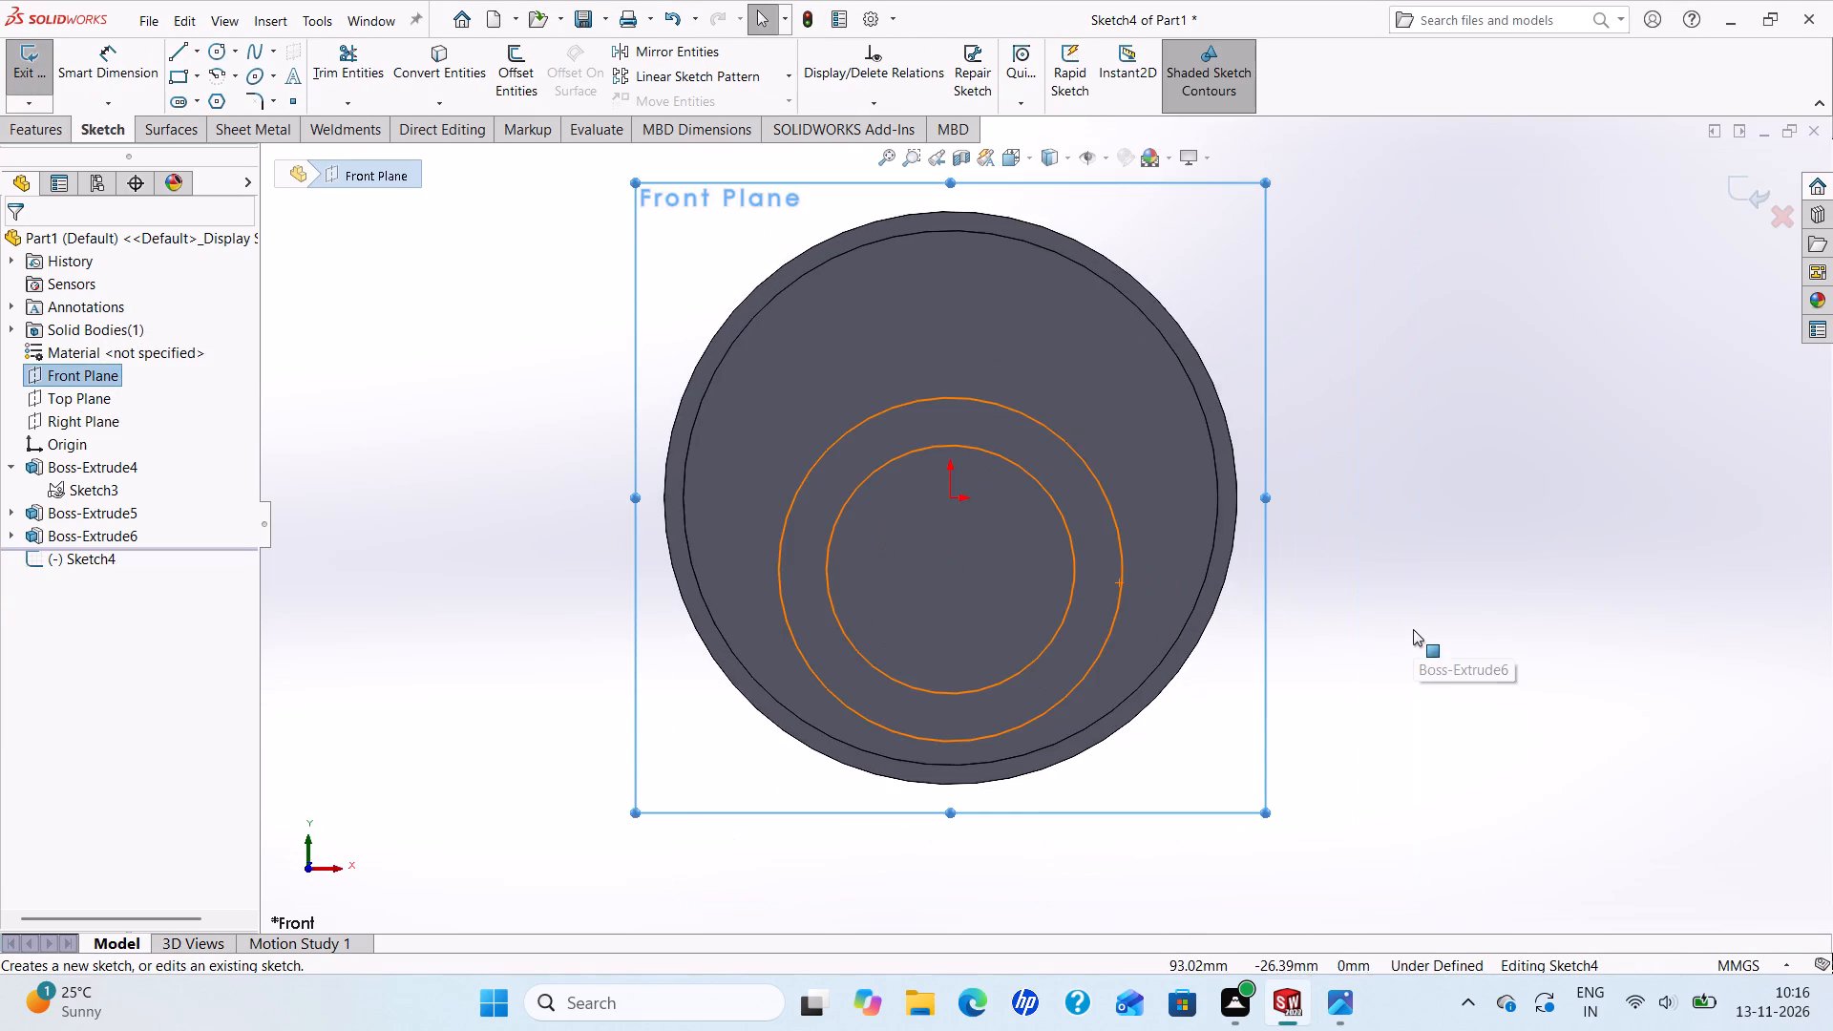
scroll(1403, 610, up, 1)
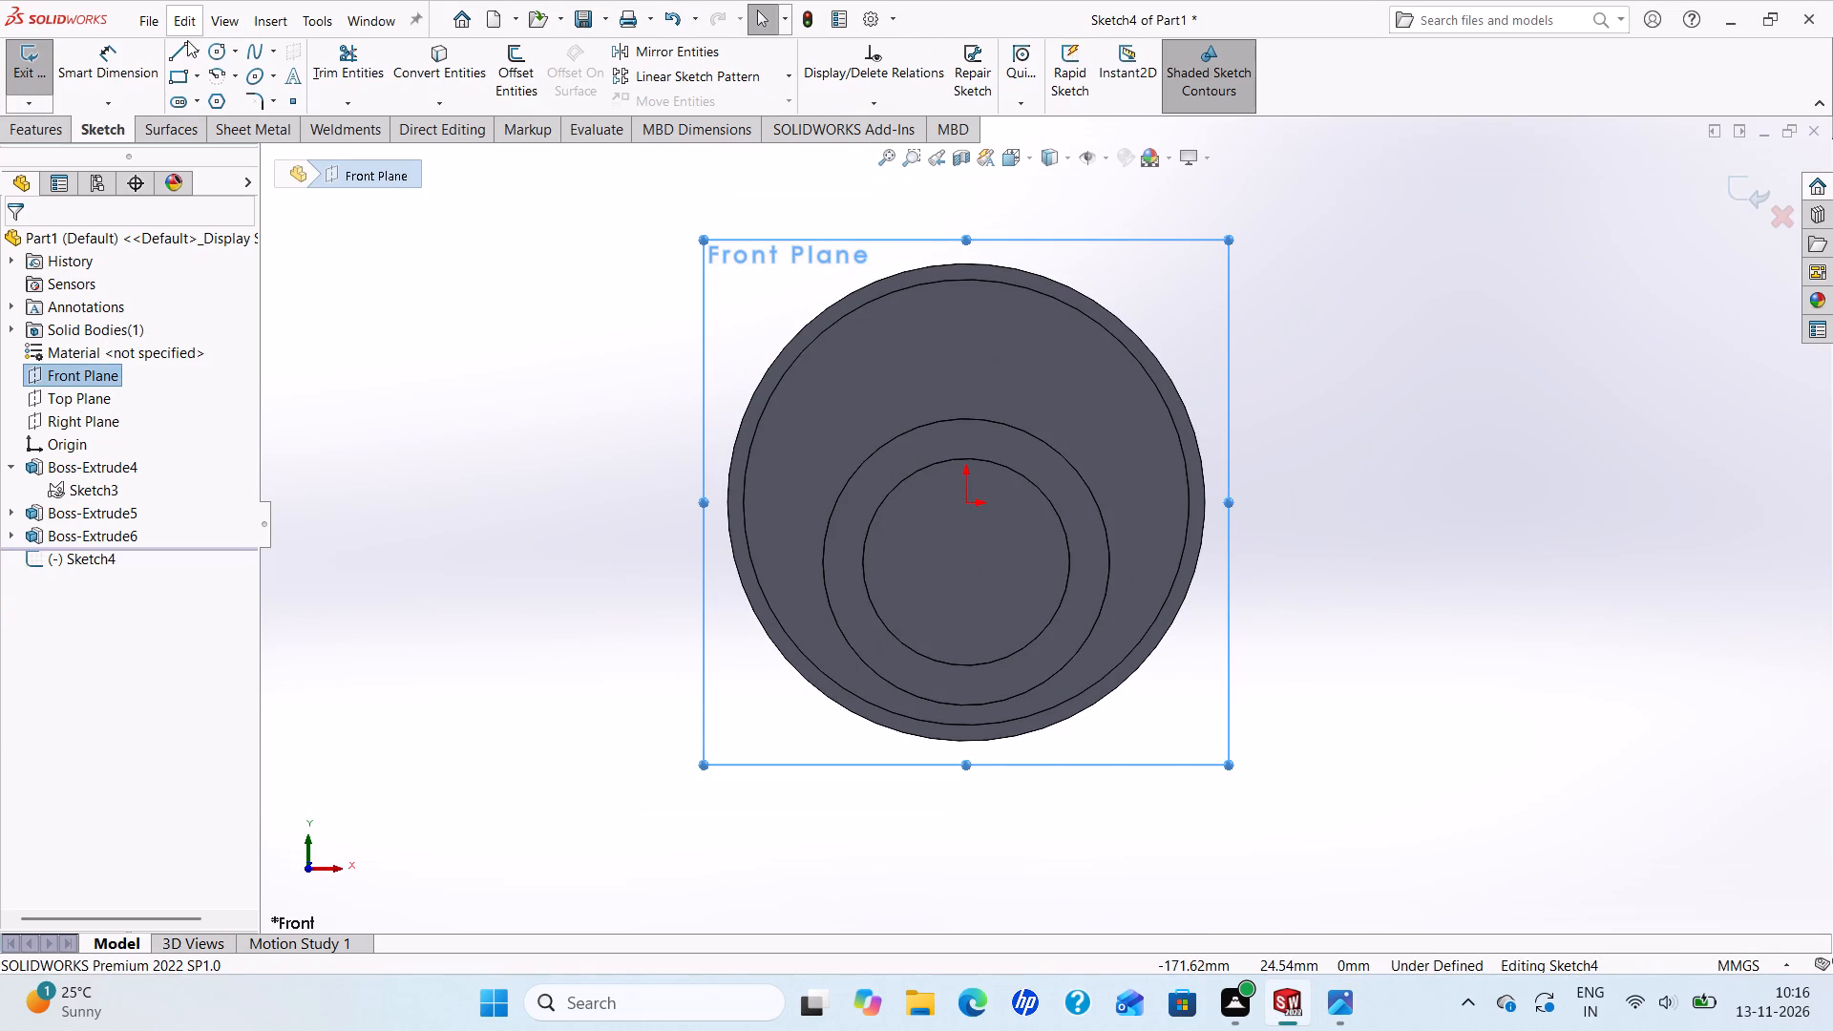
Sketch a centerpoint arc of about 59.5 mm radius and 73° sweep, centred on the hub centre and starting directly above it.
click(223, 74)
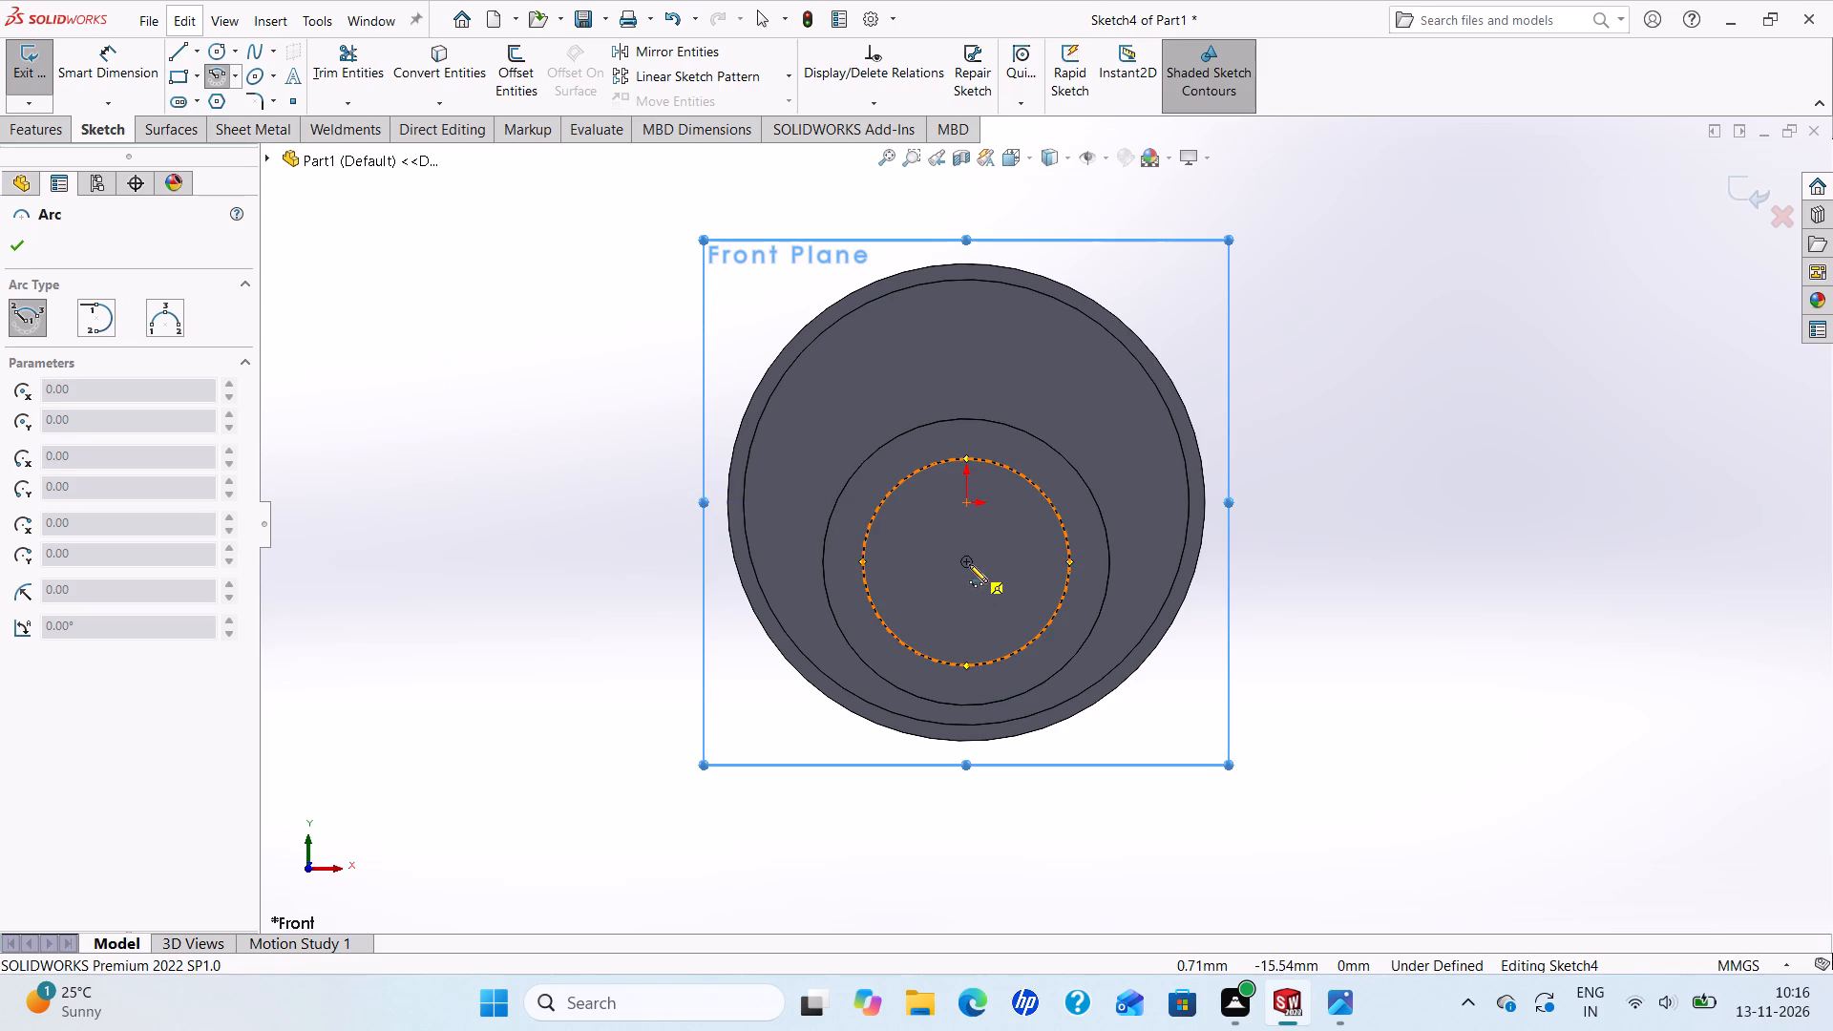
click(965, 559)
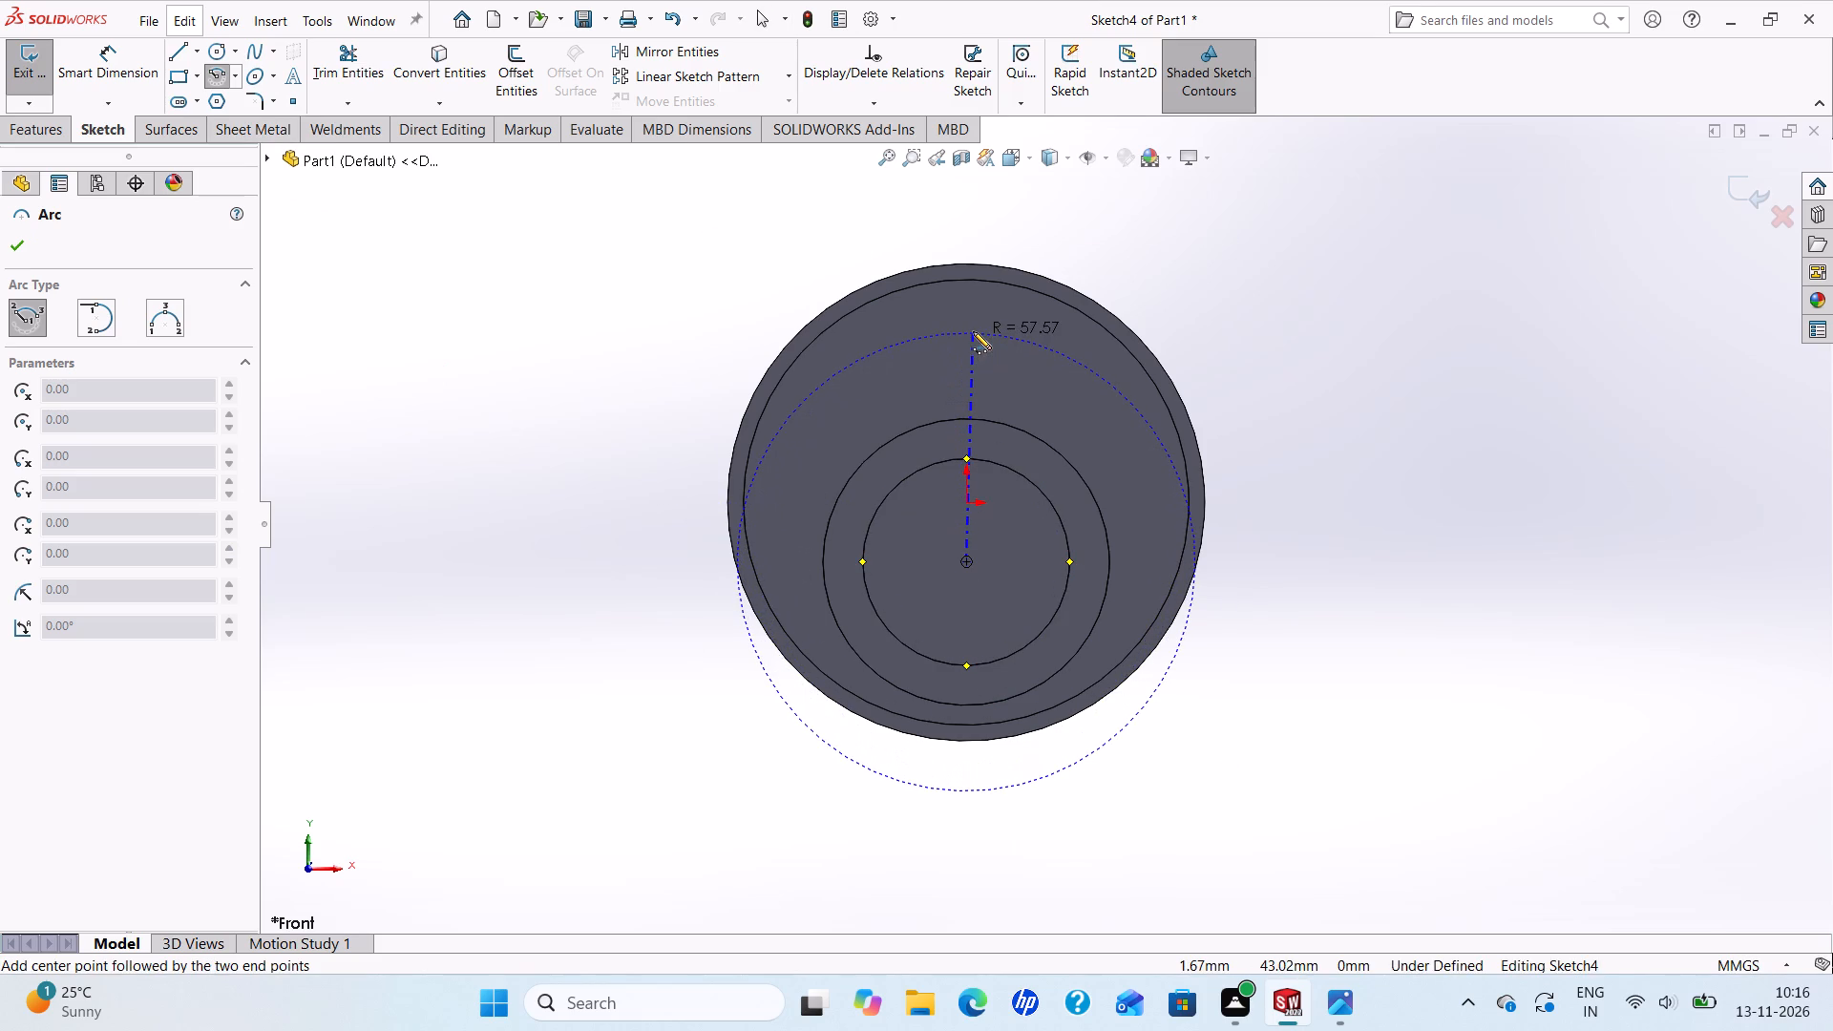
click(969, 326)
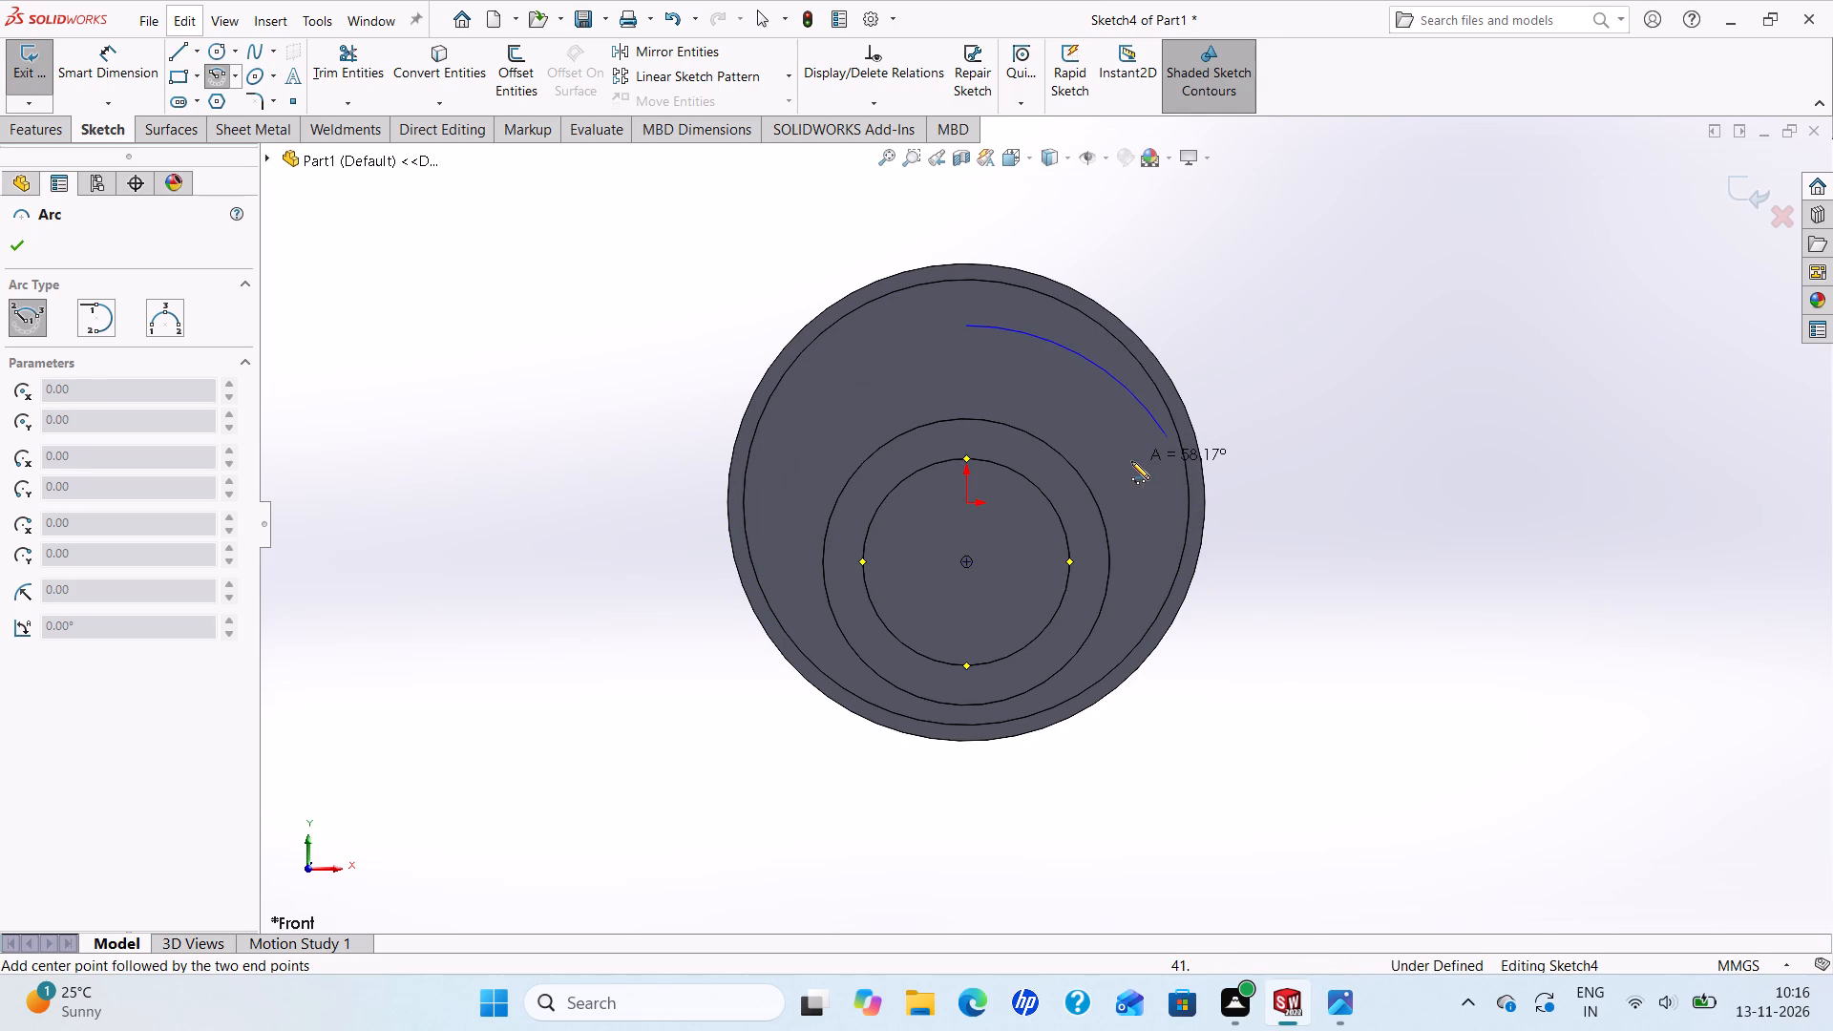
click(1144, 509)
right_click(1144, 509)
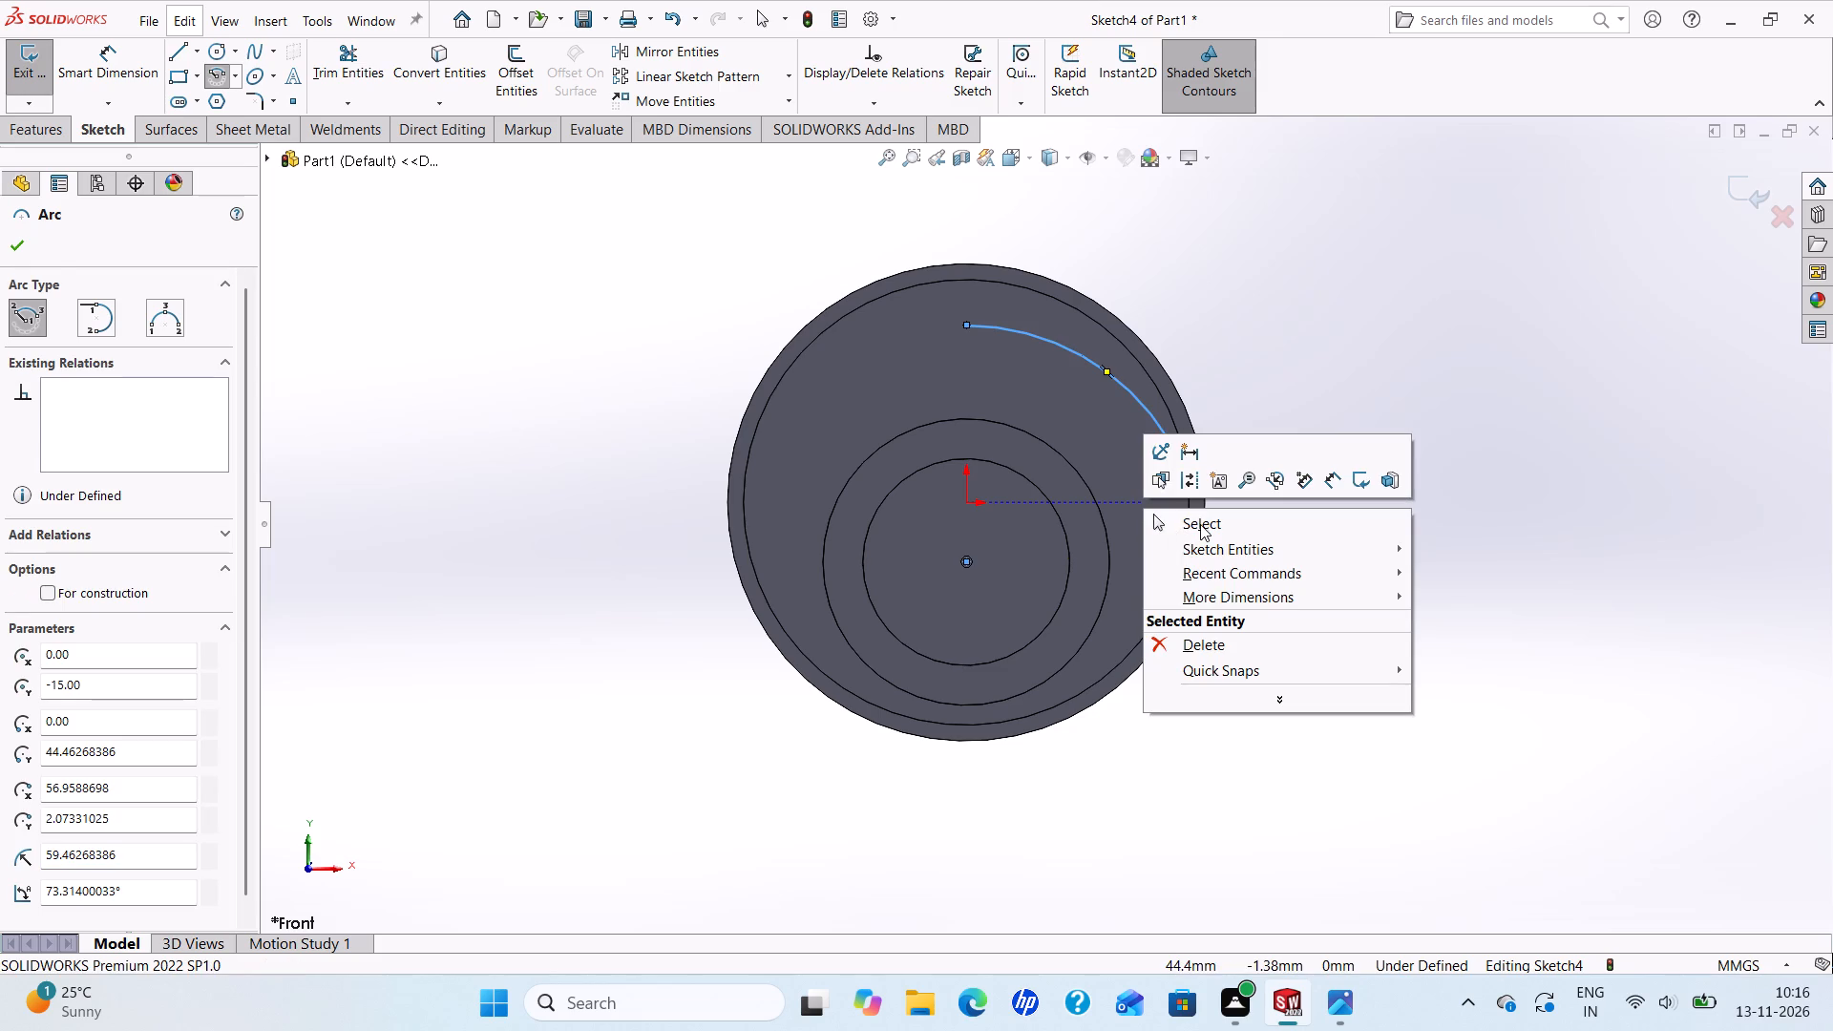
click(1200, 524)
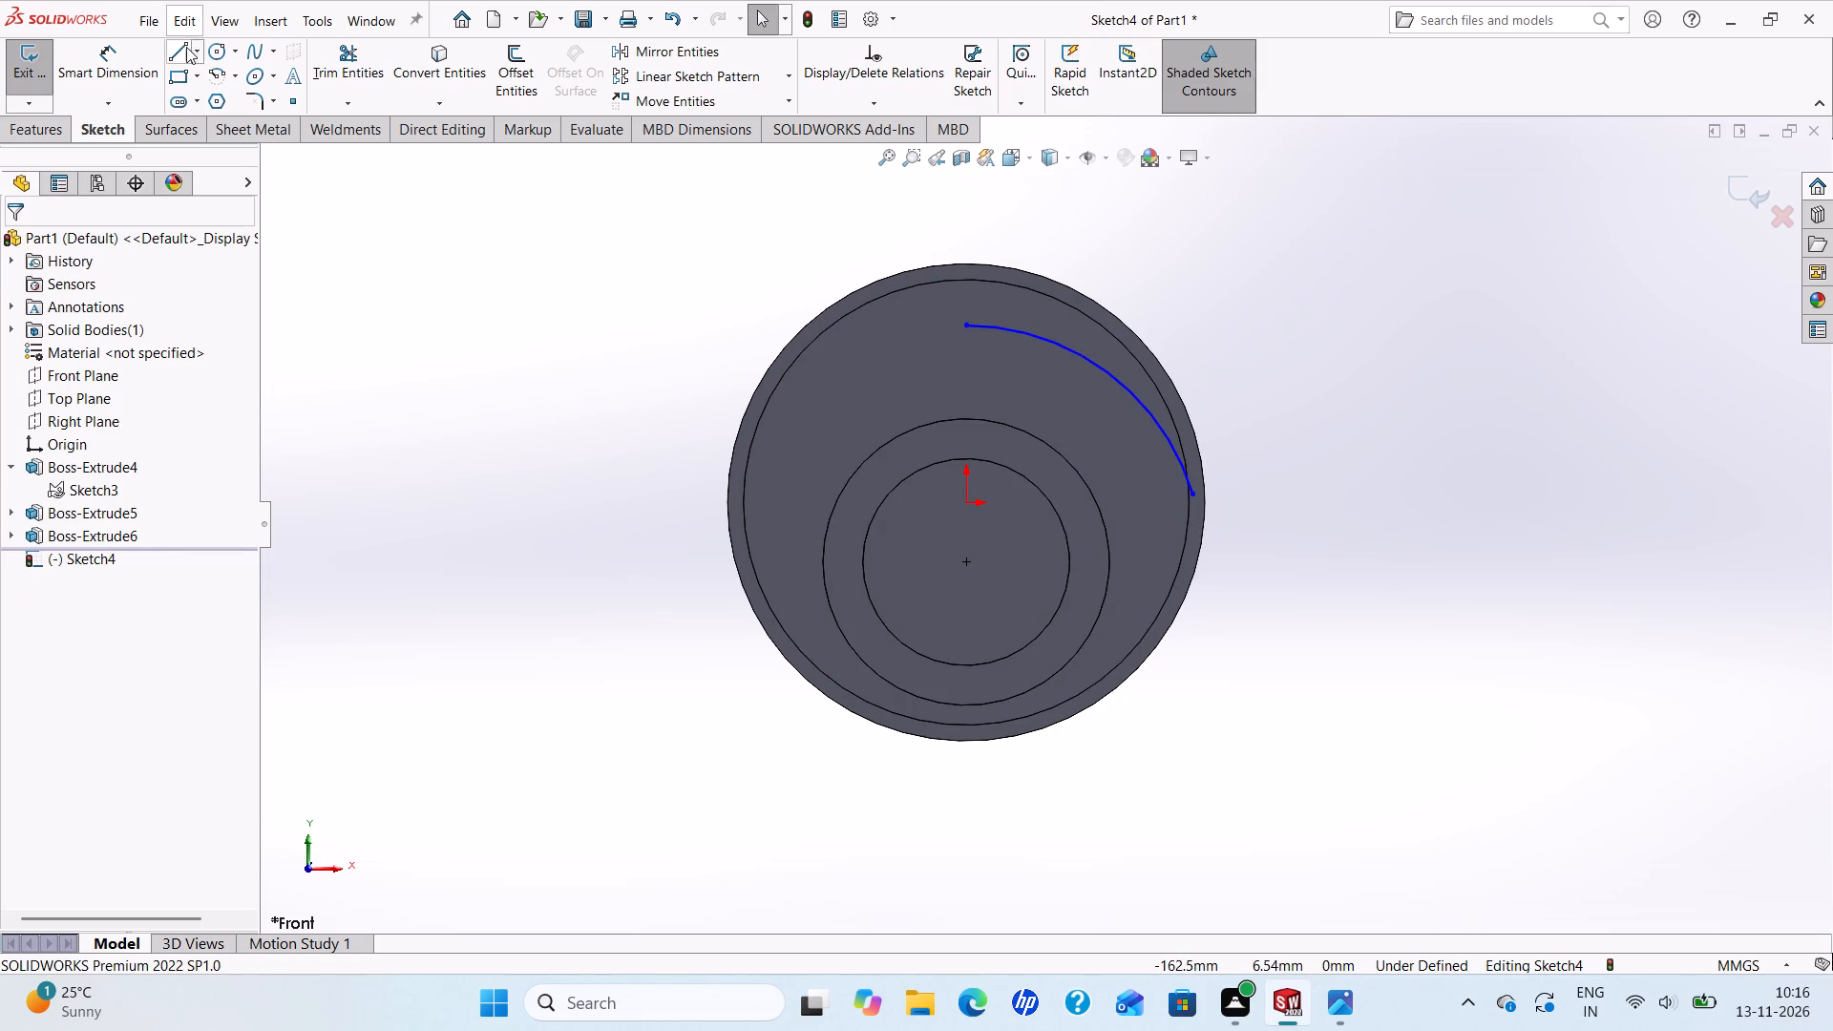
Sketch a centerpoint arc of about 49.6 mm radius and 72° sweep, centred on the hub centre and starting directly above it.
click(218, 71)
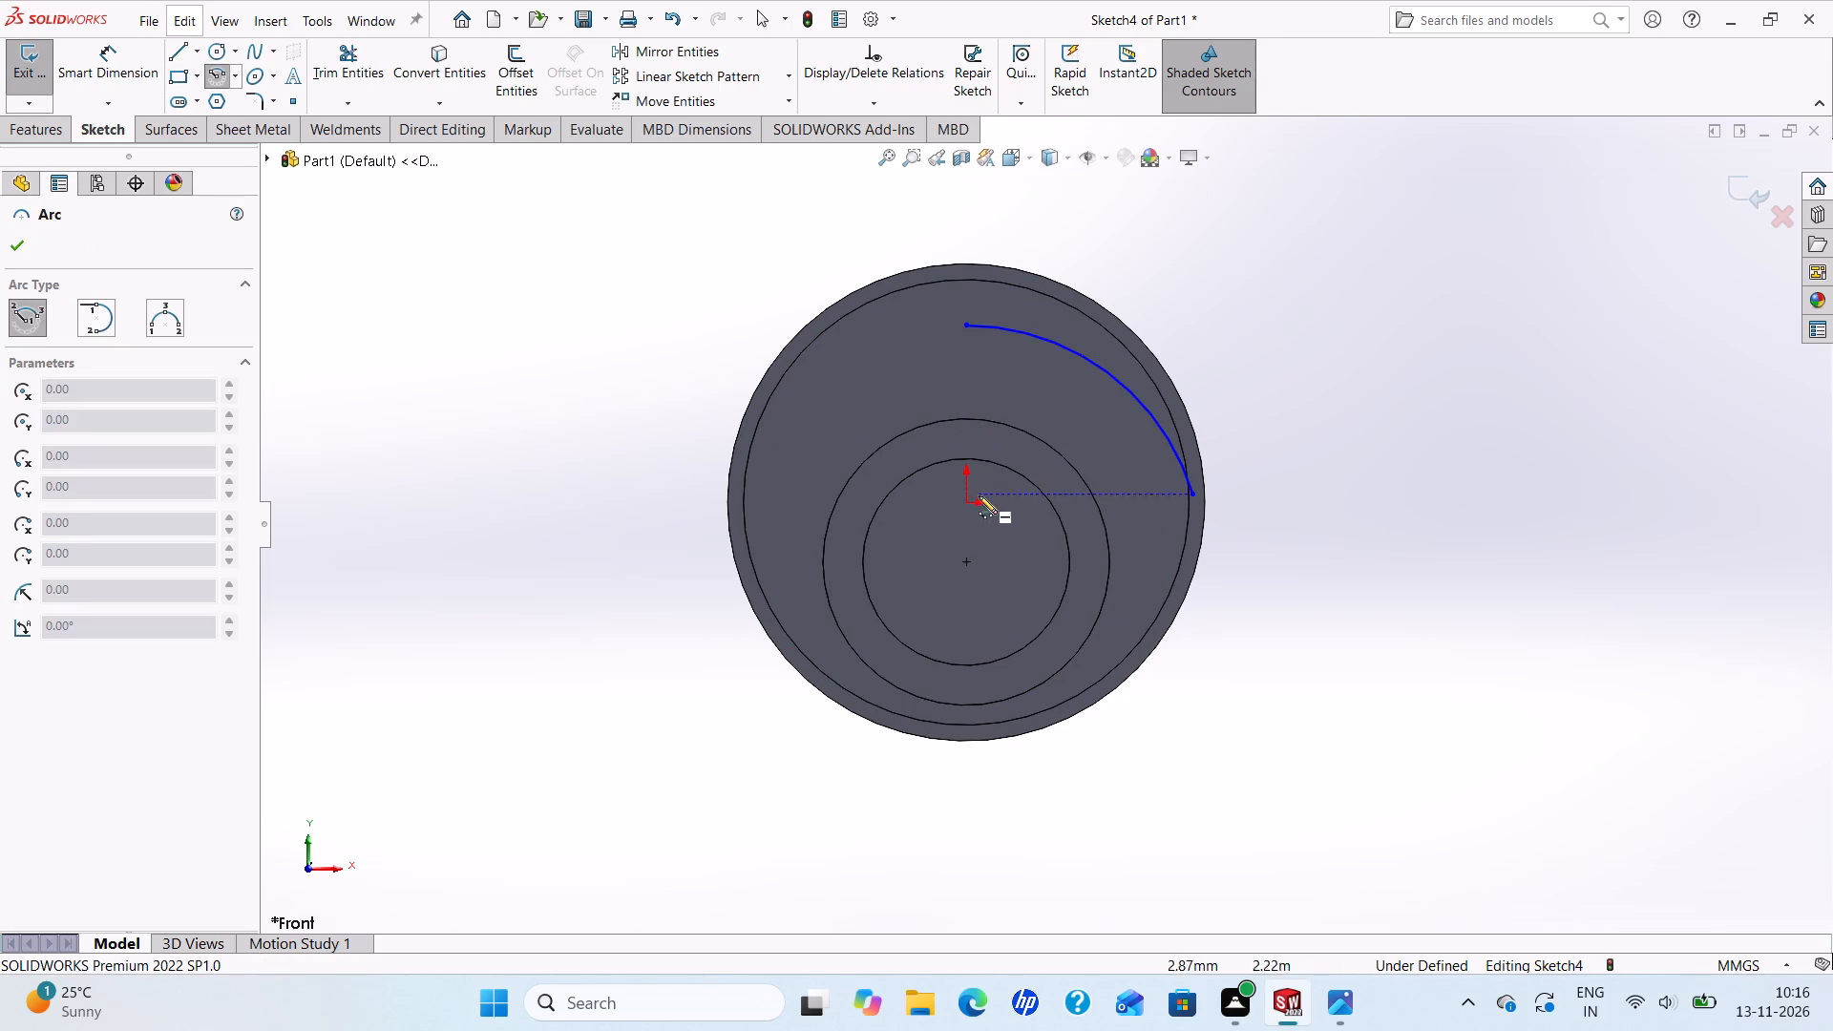
click(968, 562)
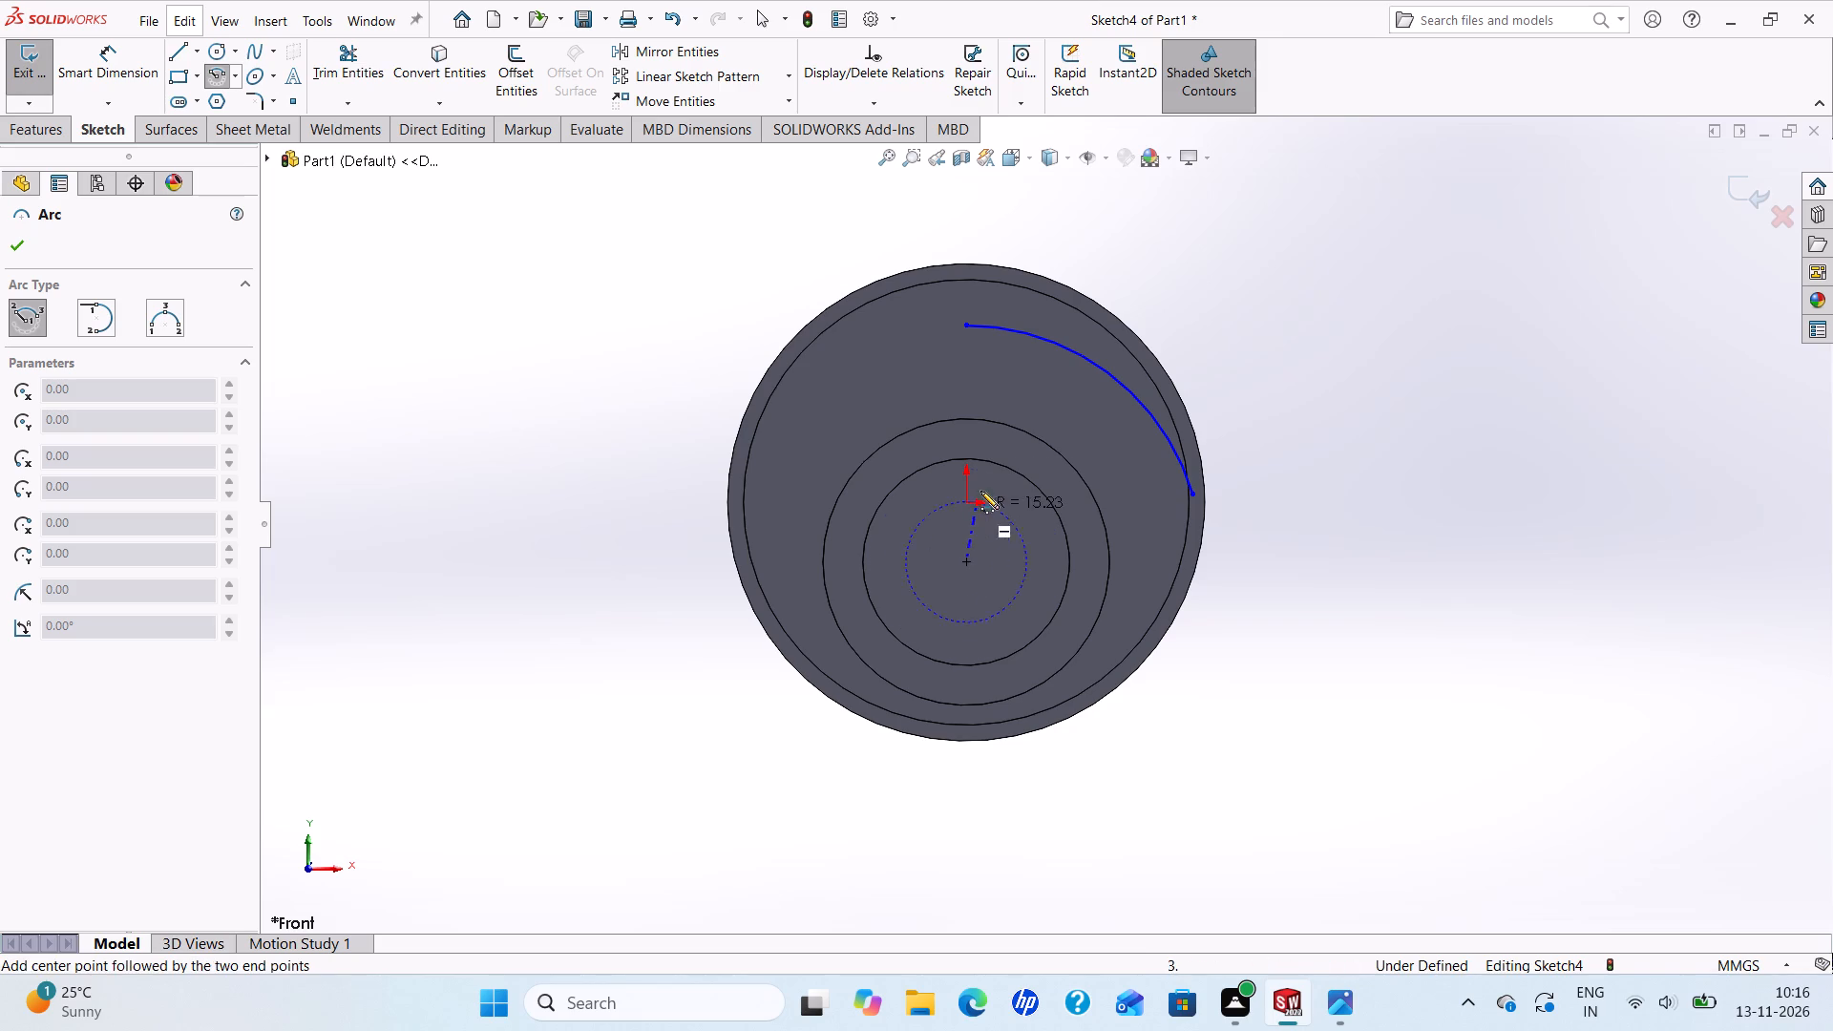
click(968, 365)
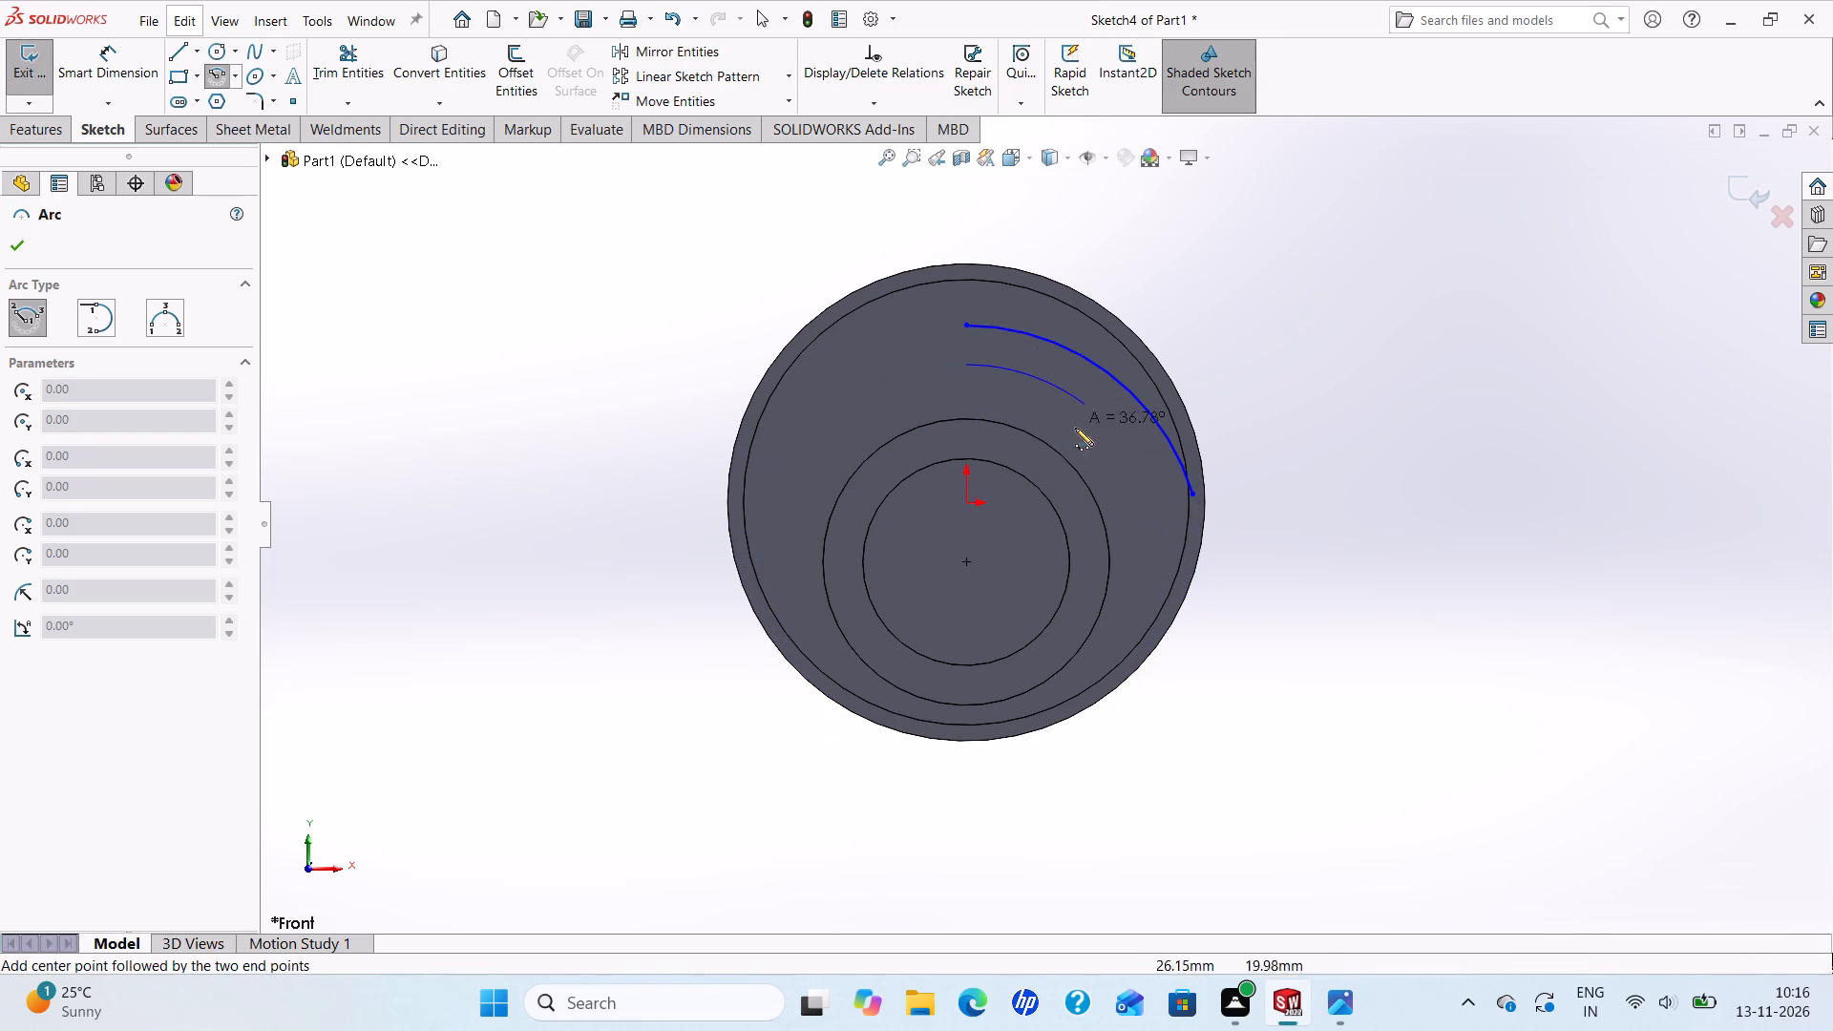
click(1131, 509)
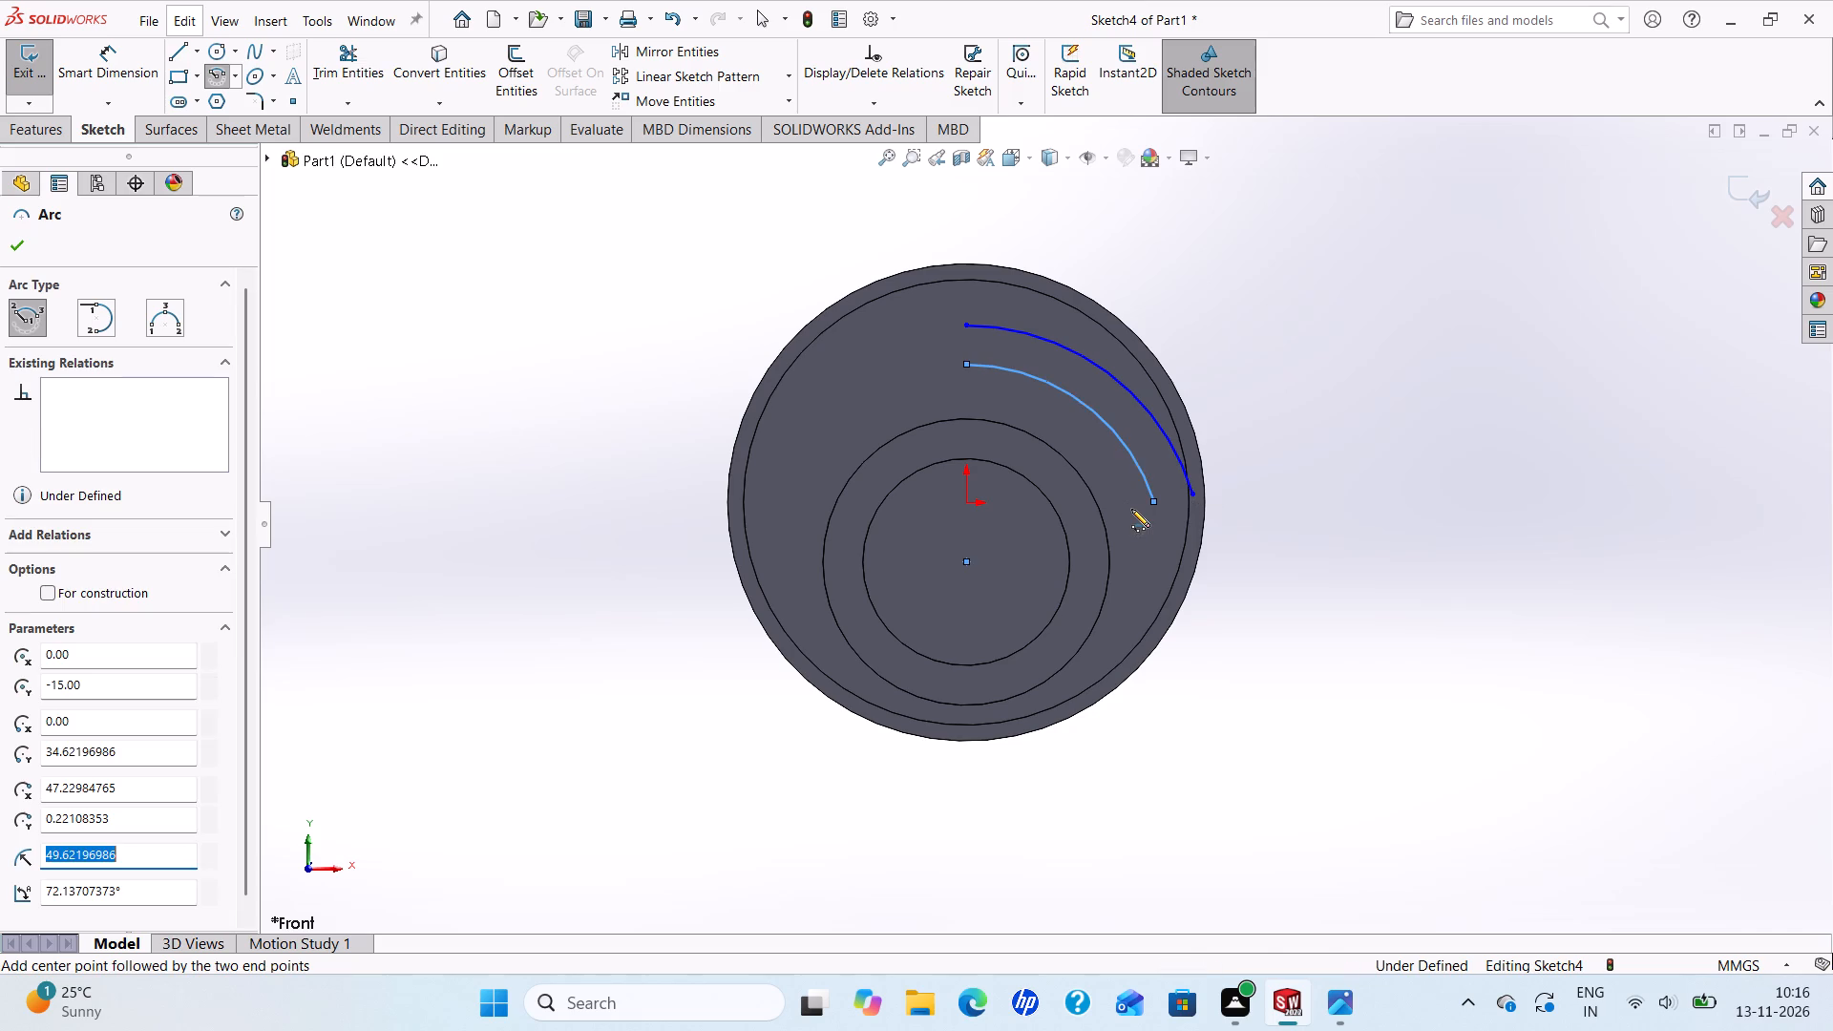
right_click(1133, 511)
click(1171, 523)
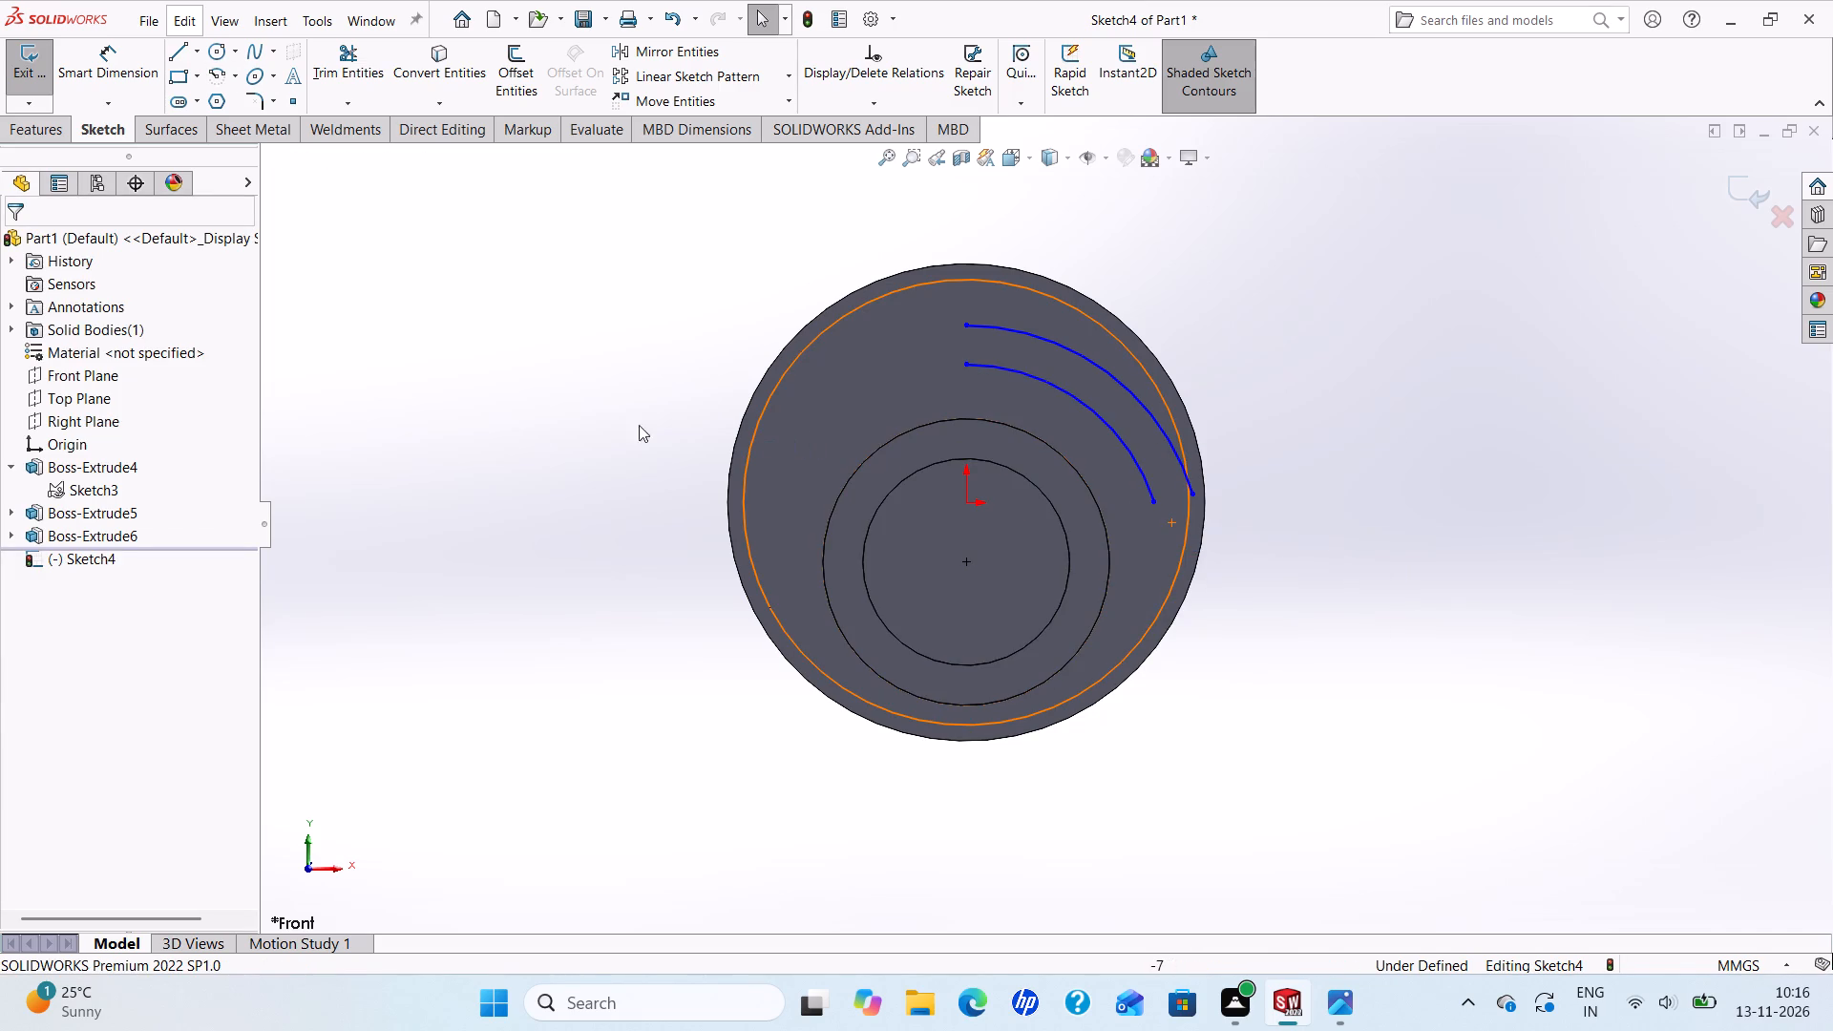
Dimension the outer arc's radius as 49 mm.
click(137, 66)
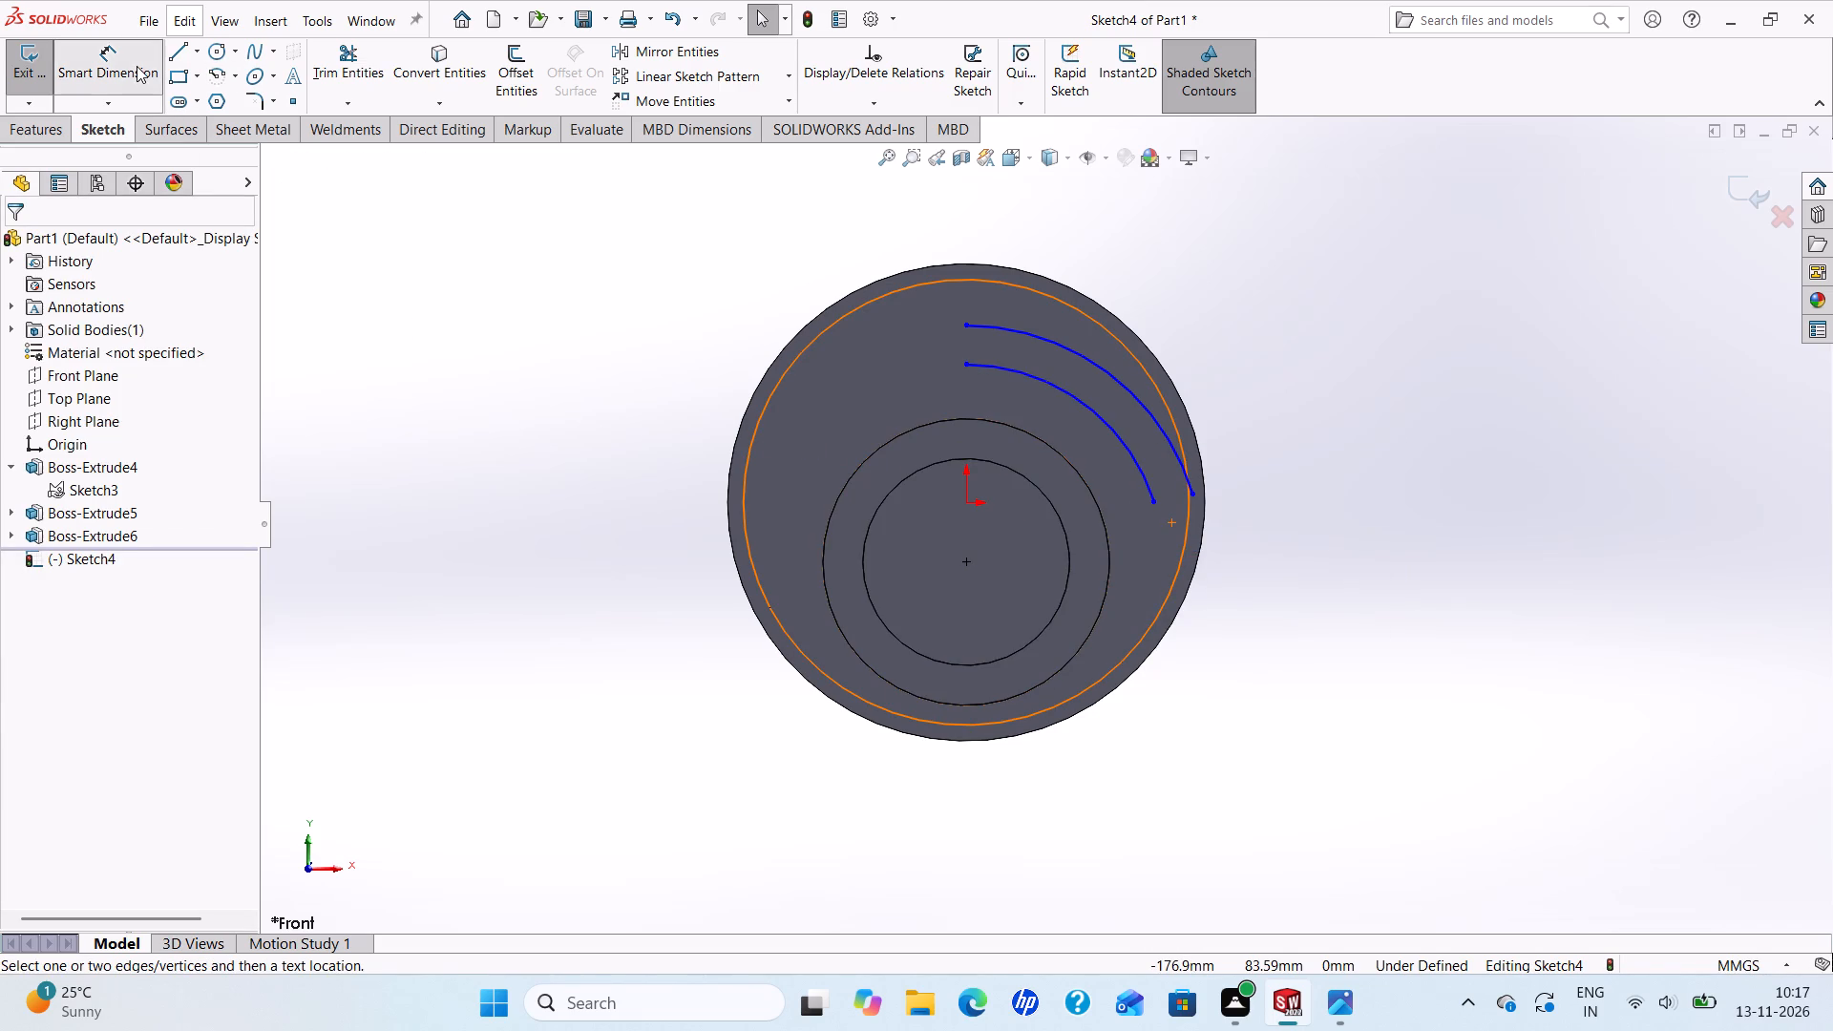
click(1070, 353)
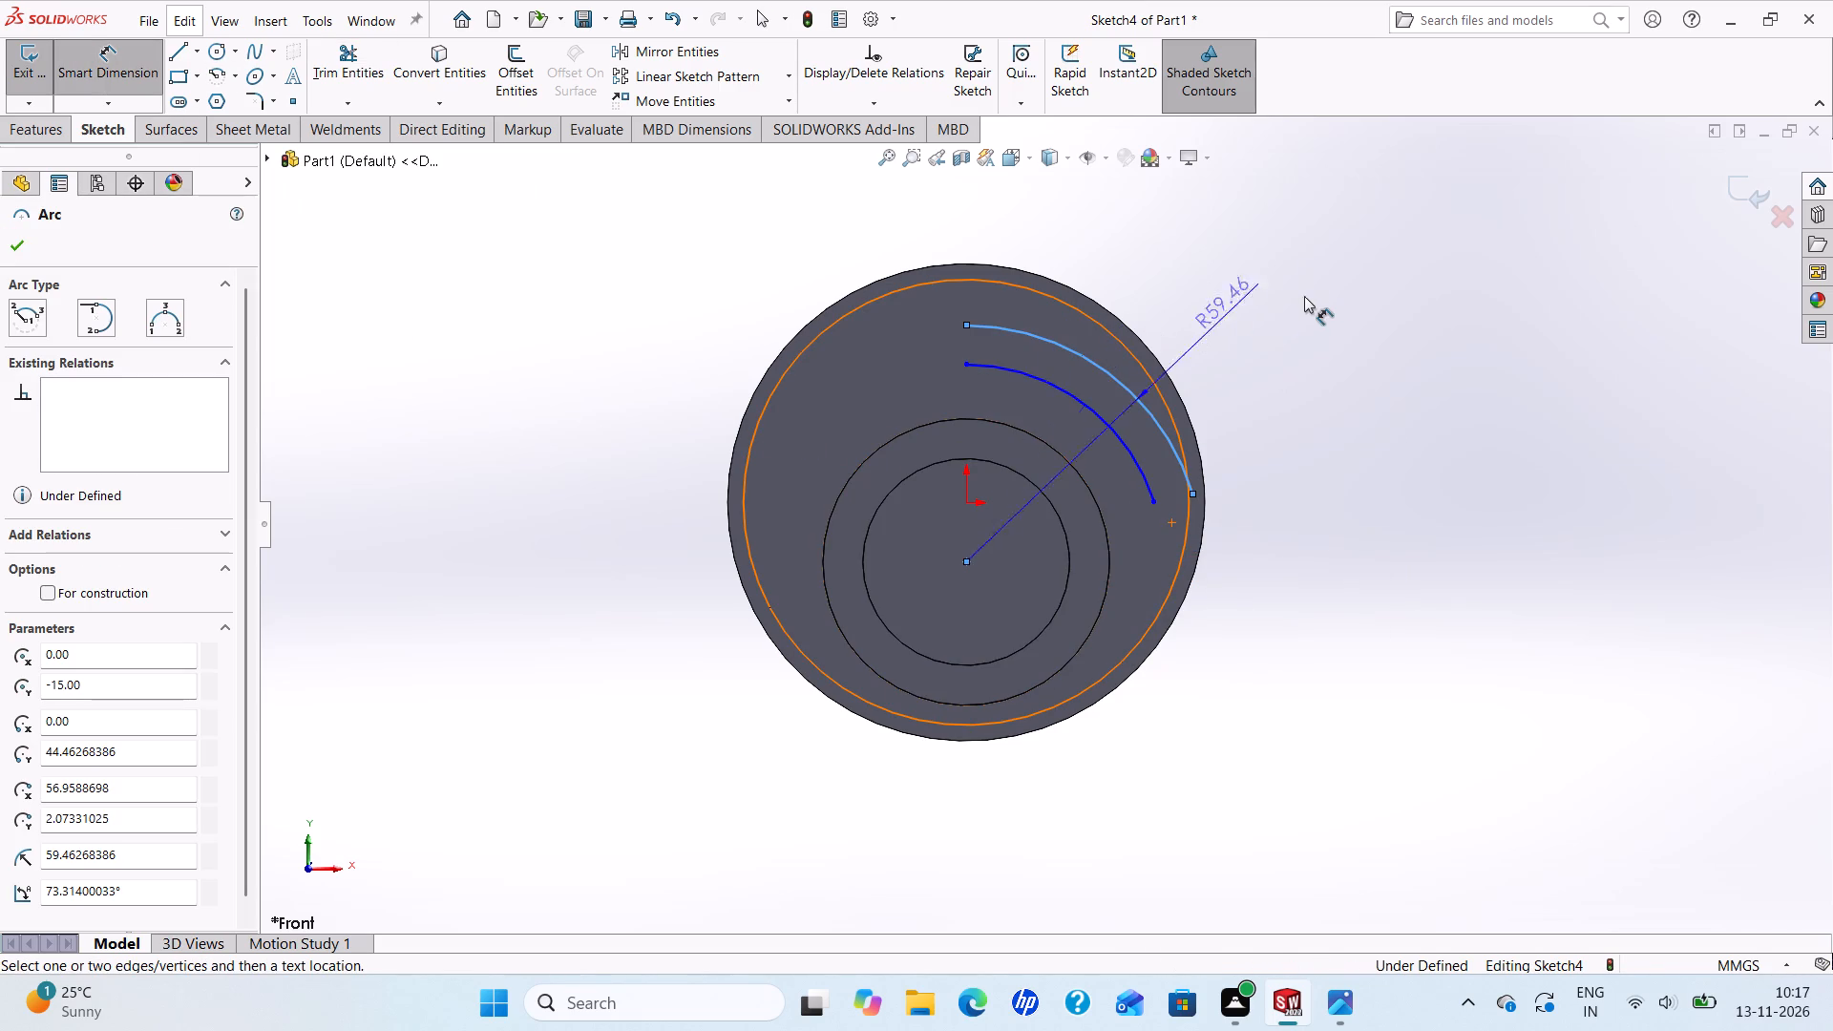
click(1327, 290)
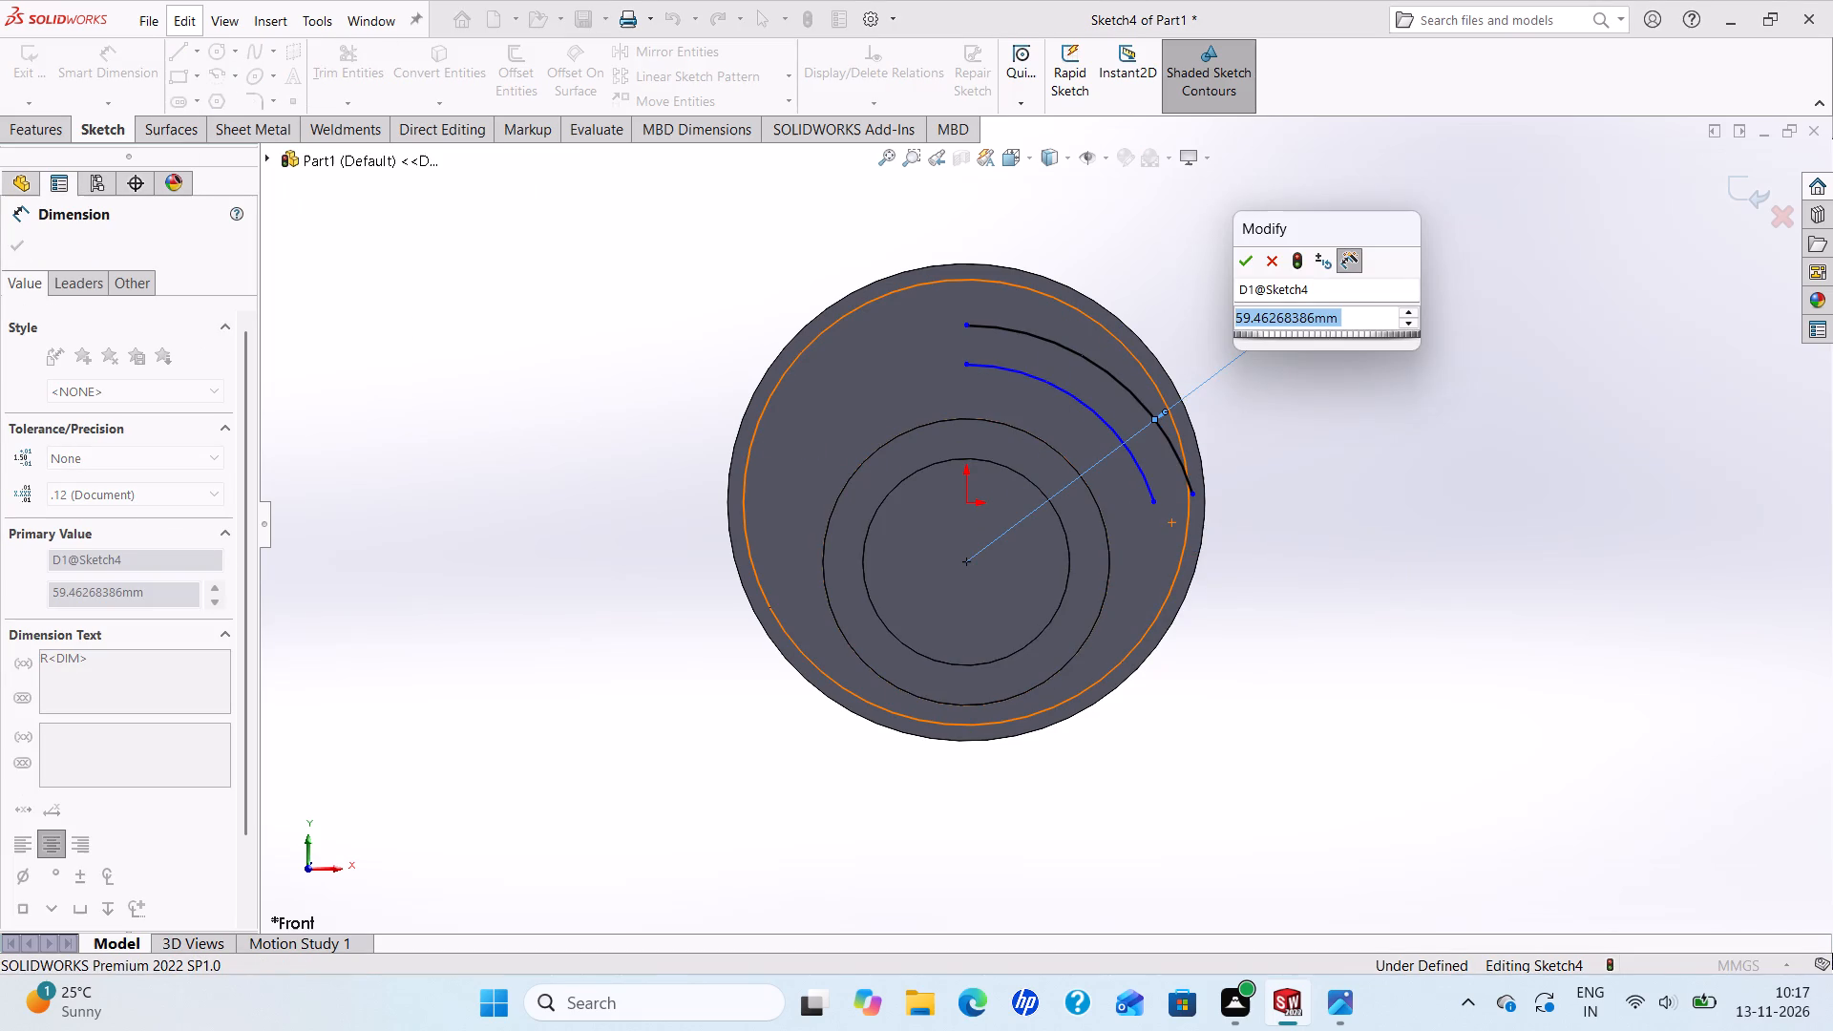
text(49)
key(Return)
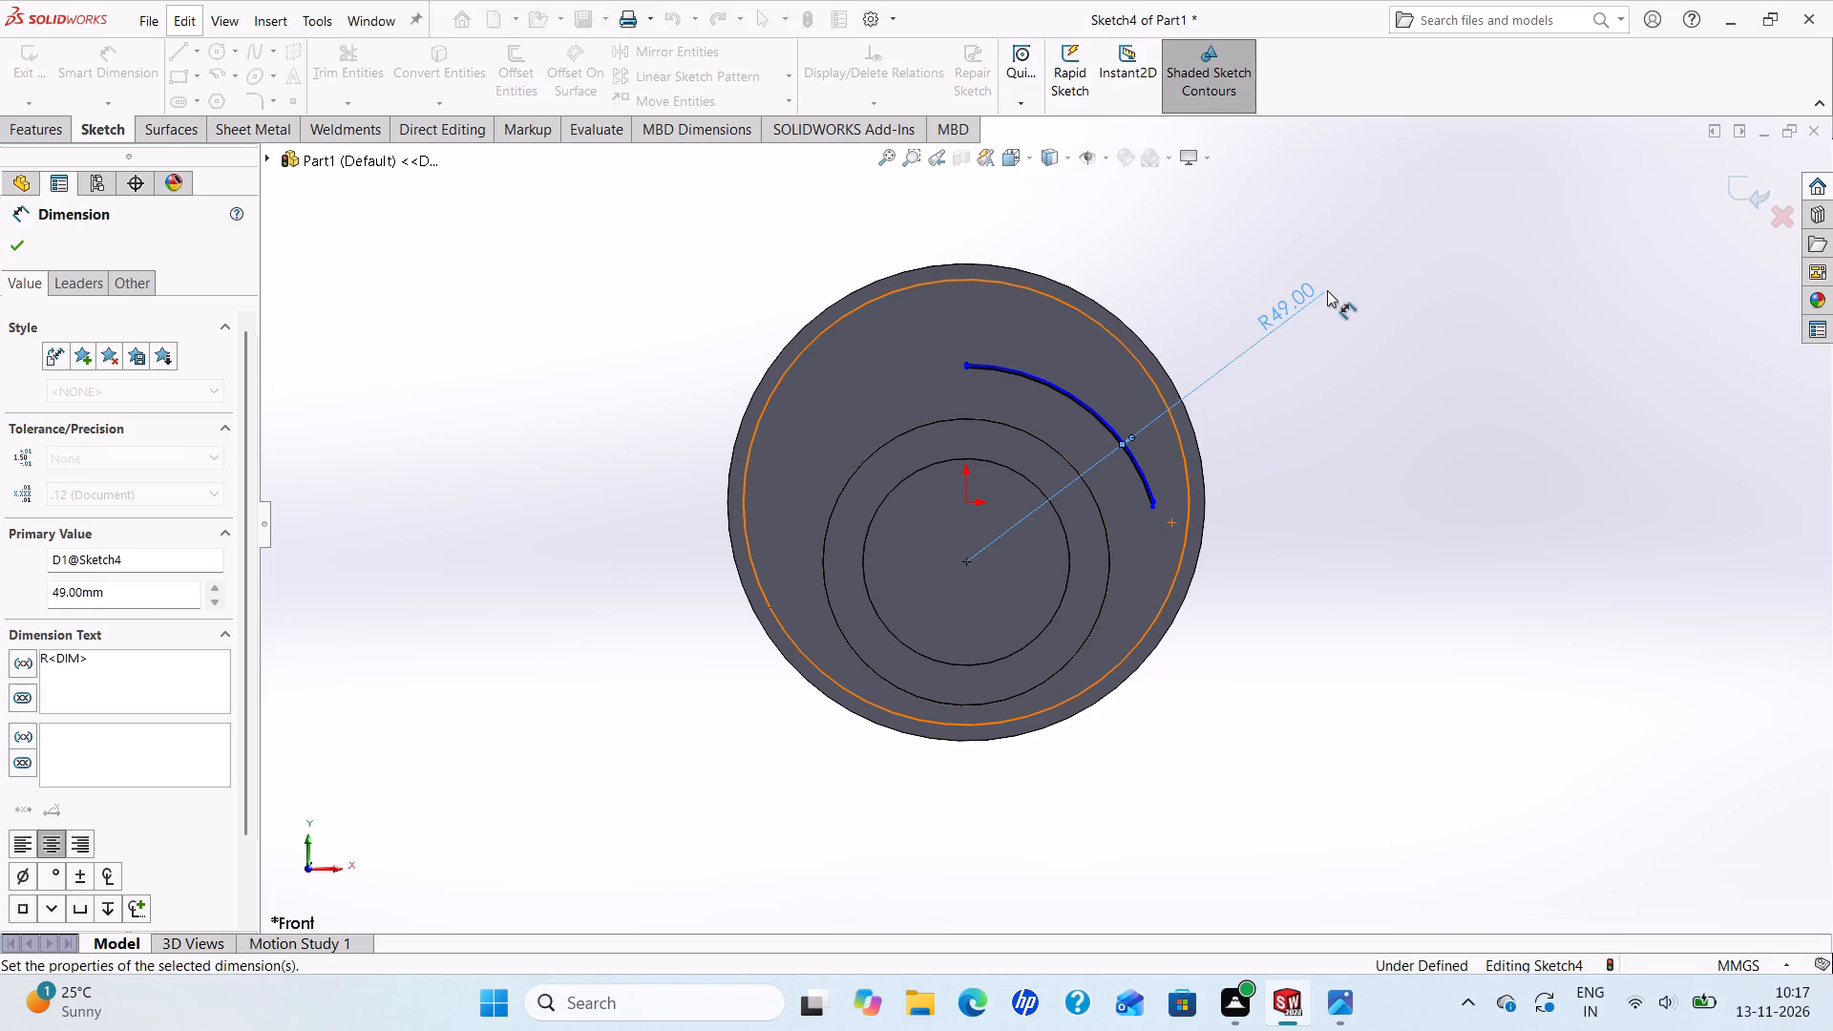
Compare the sketched arcs with the slot radii and their centres in the reference drawing.
click(1346, 1009)
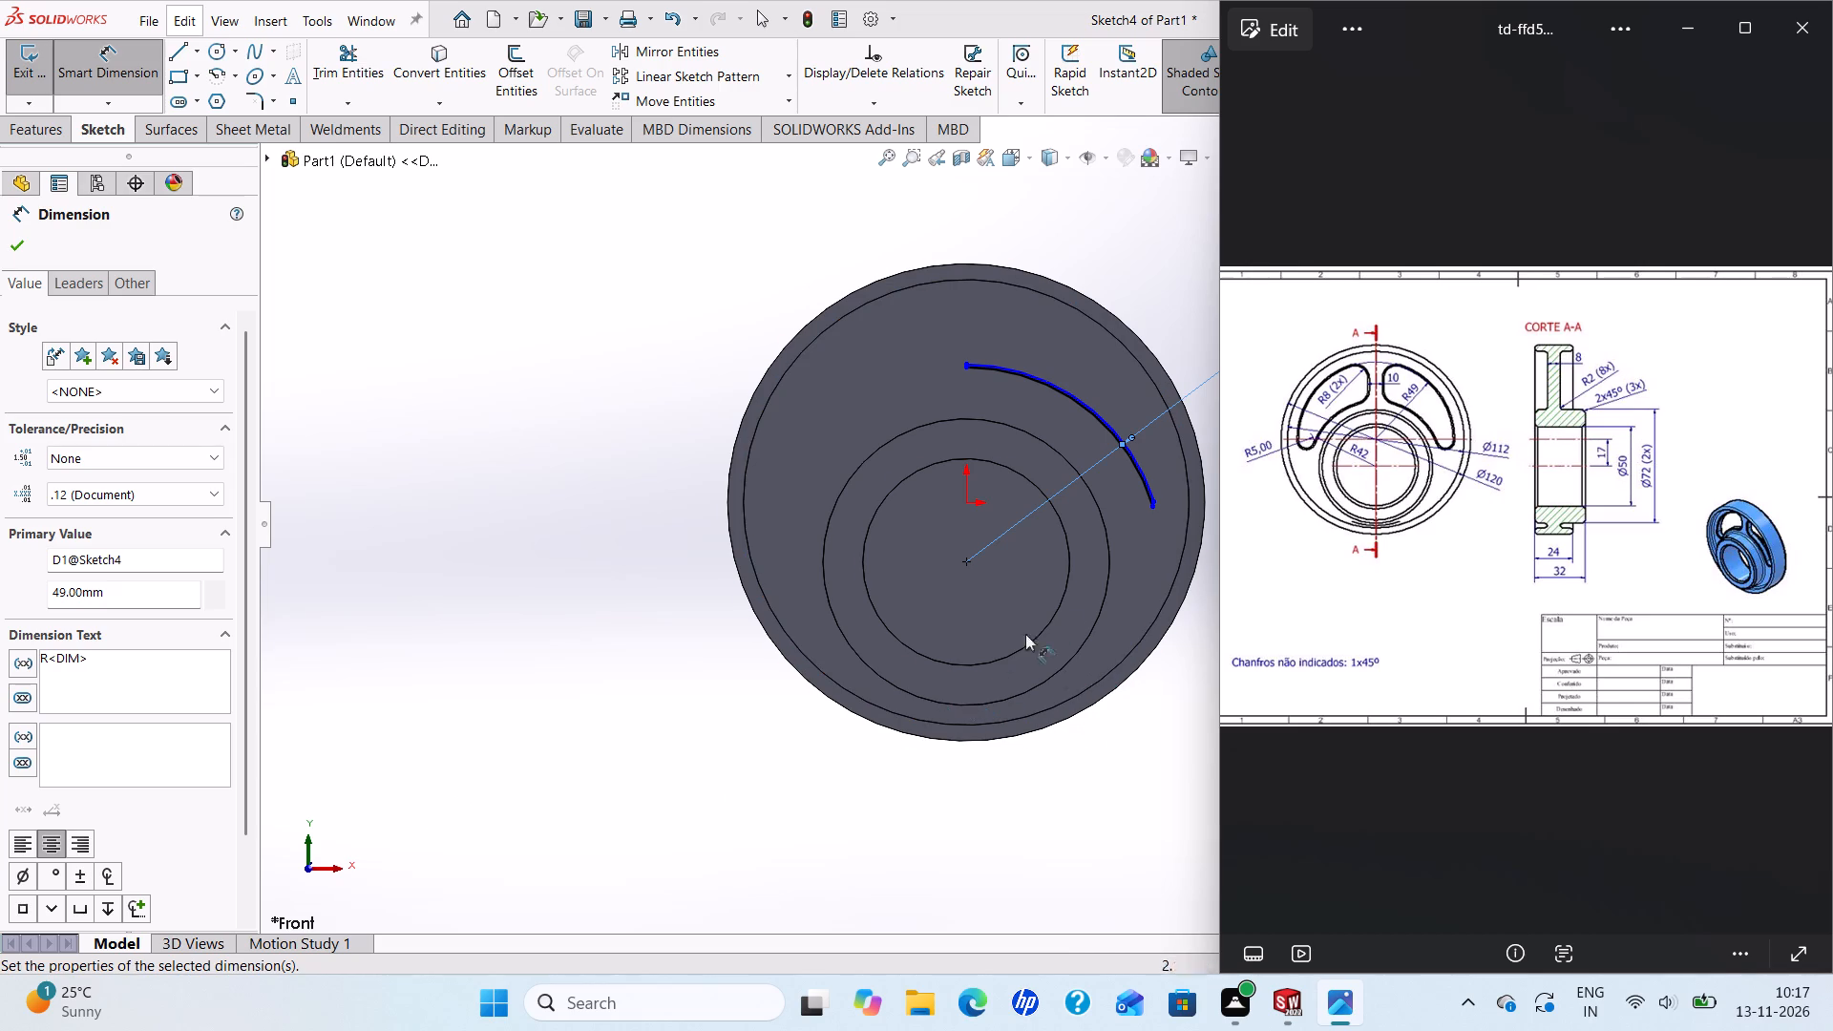
scroll(1110, 534, up, 3)
scroll(1252, 404, down, 1)
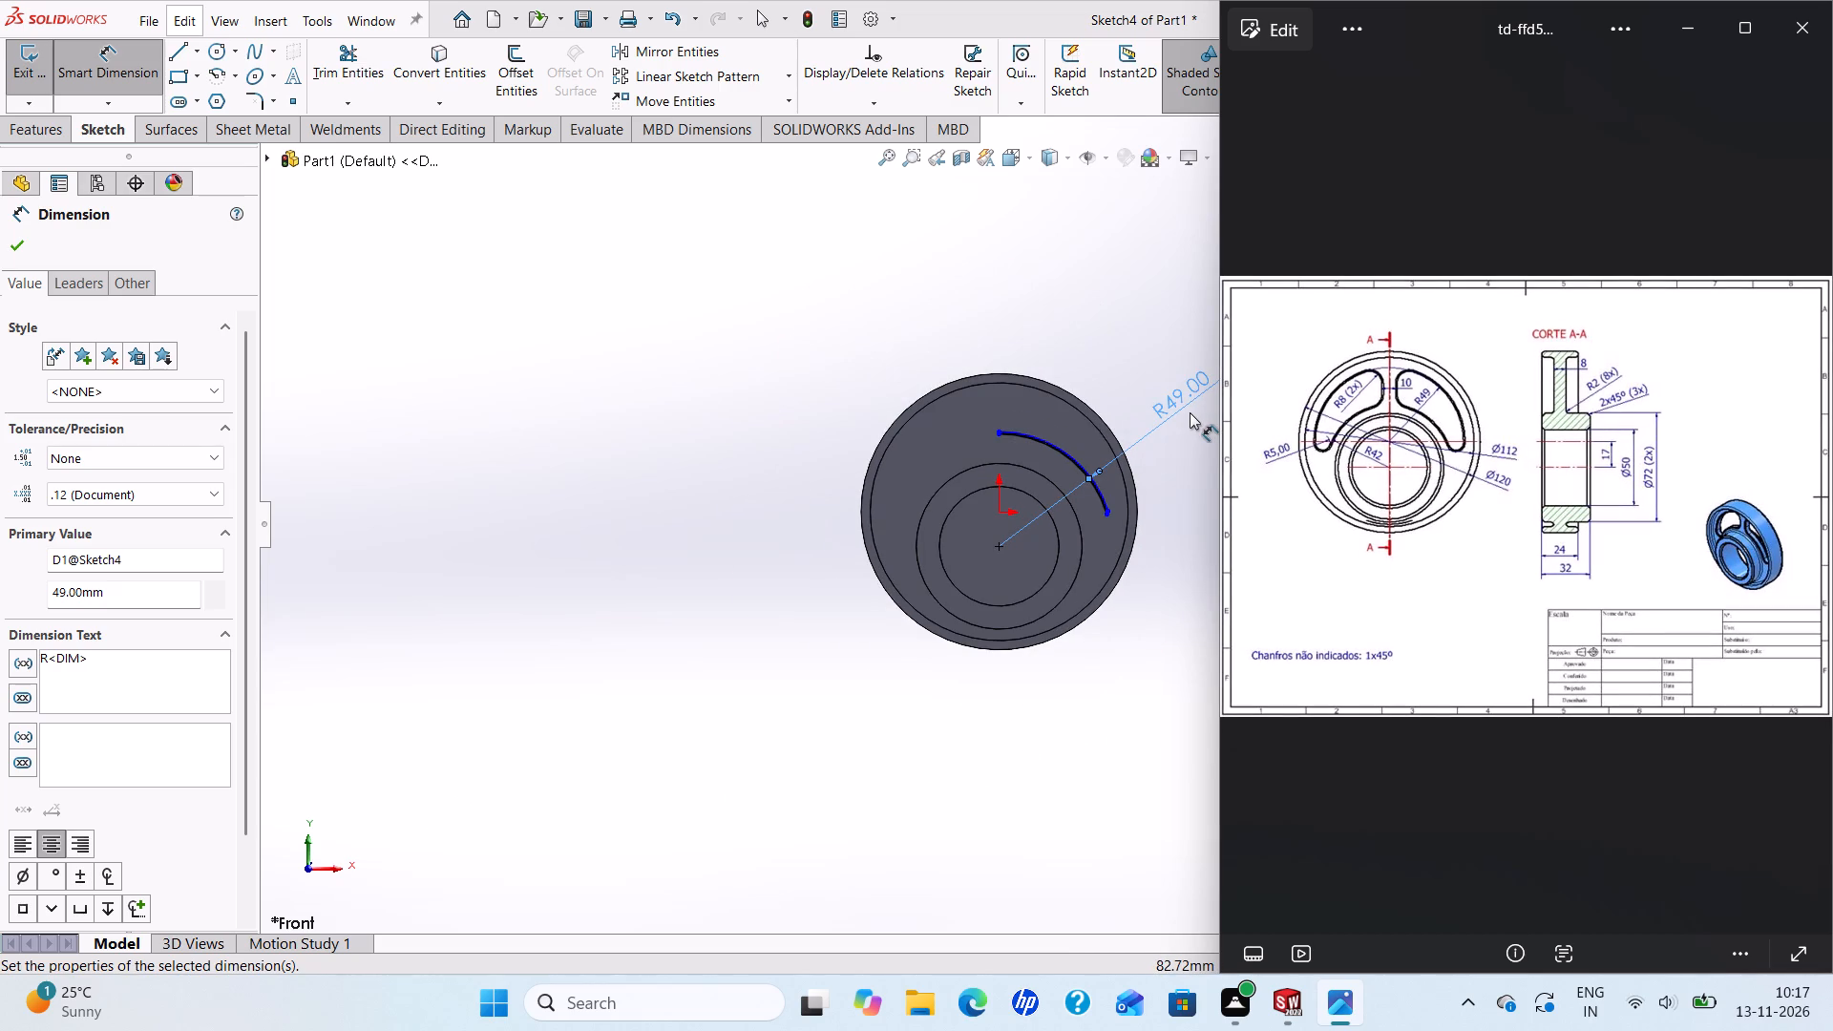
scroll(1190, 412, up, 1)
scroll(1183, 442, down, 1)
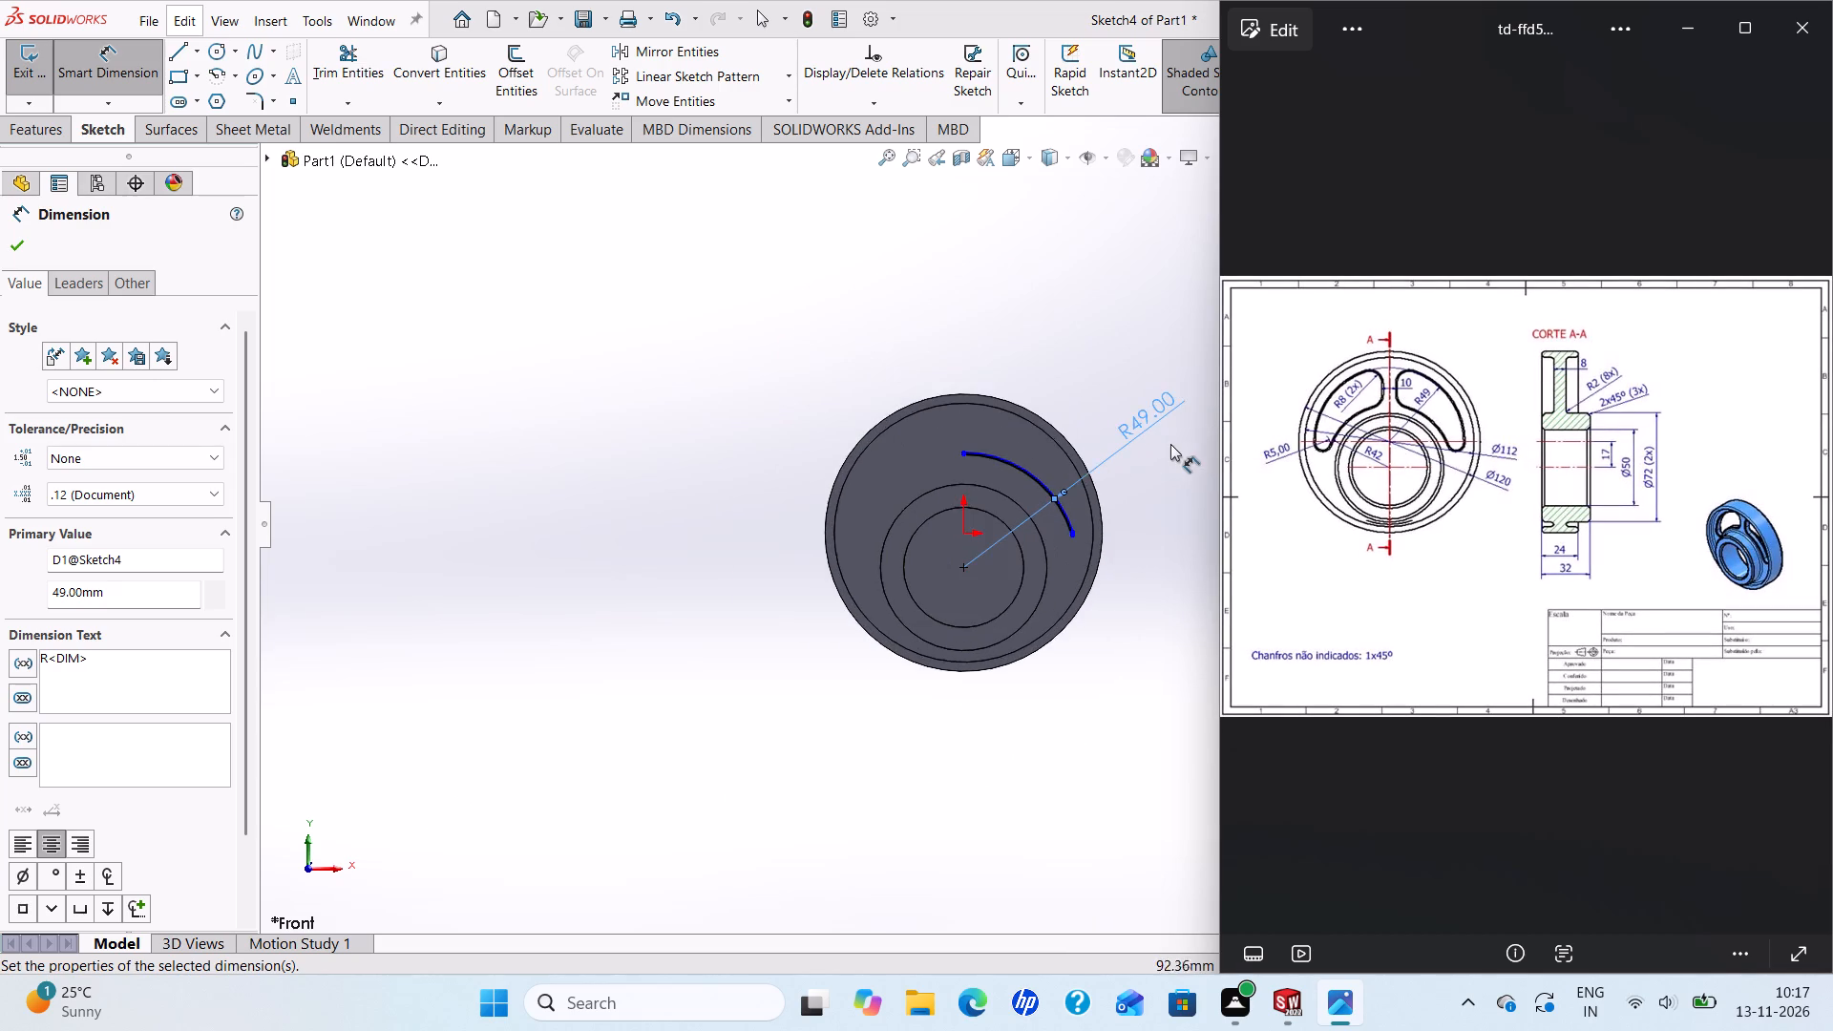
scroll(1148, 446, up, 1)
scroll(1148, 448, down, 1)
scroll(1110, 471, up, 1)
scroll(1148, 490, down, 1)
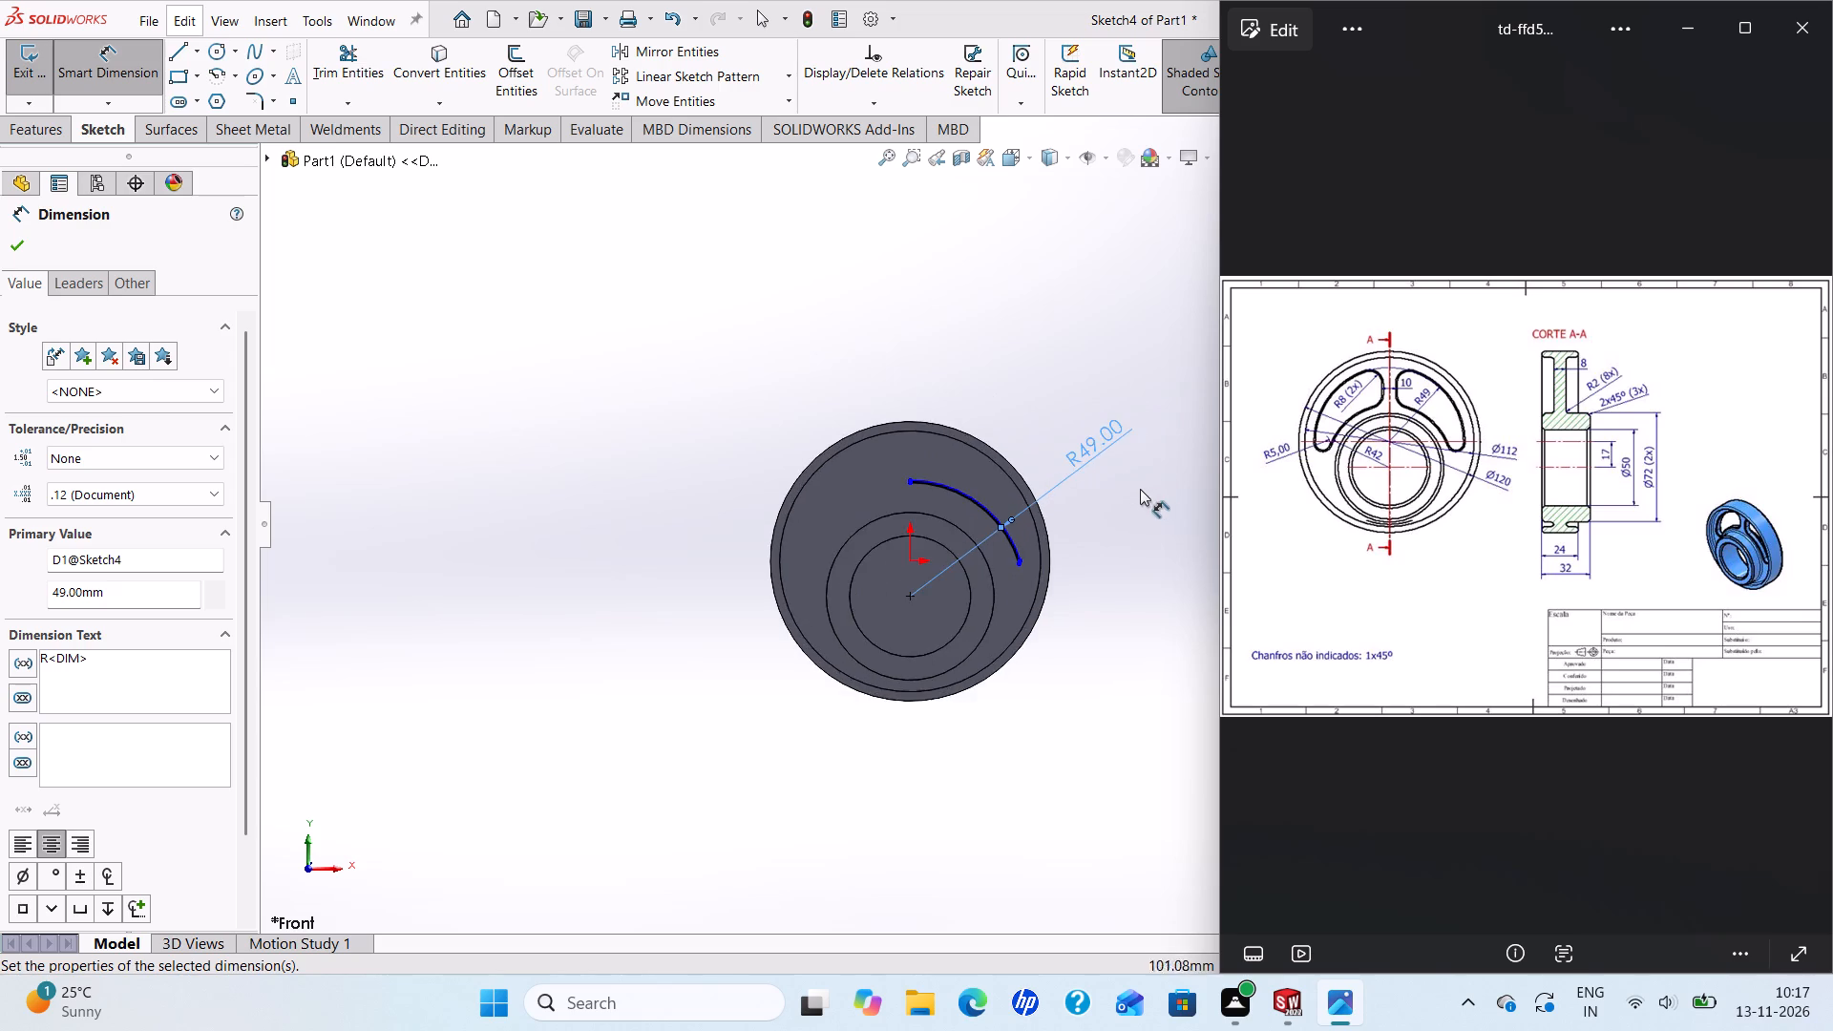
scroll(1140, 489, down, 1)
scroll(1106, 485, up, 2)
scroll(1104, 491, down, 2)
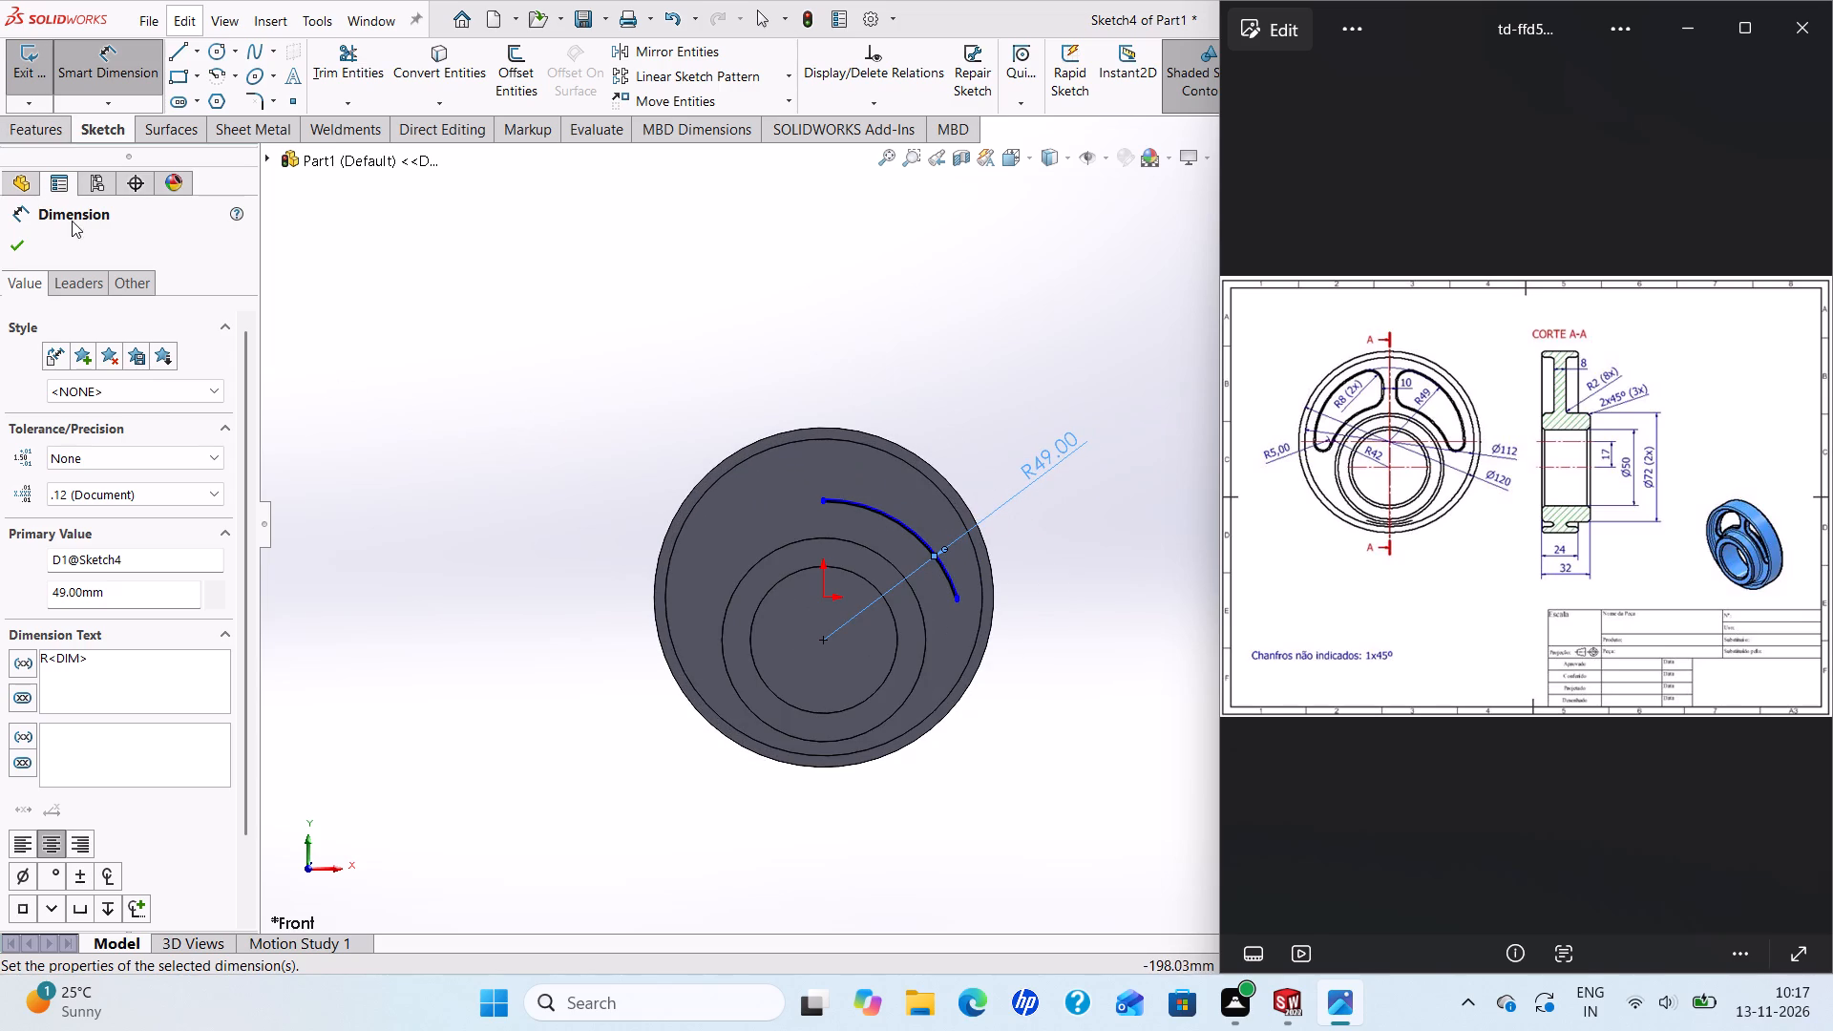
click(18, 233)
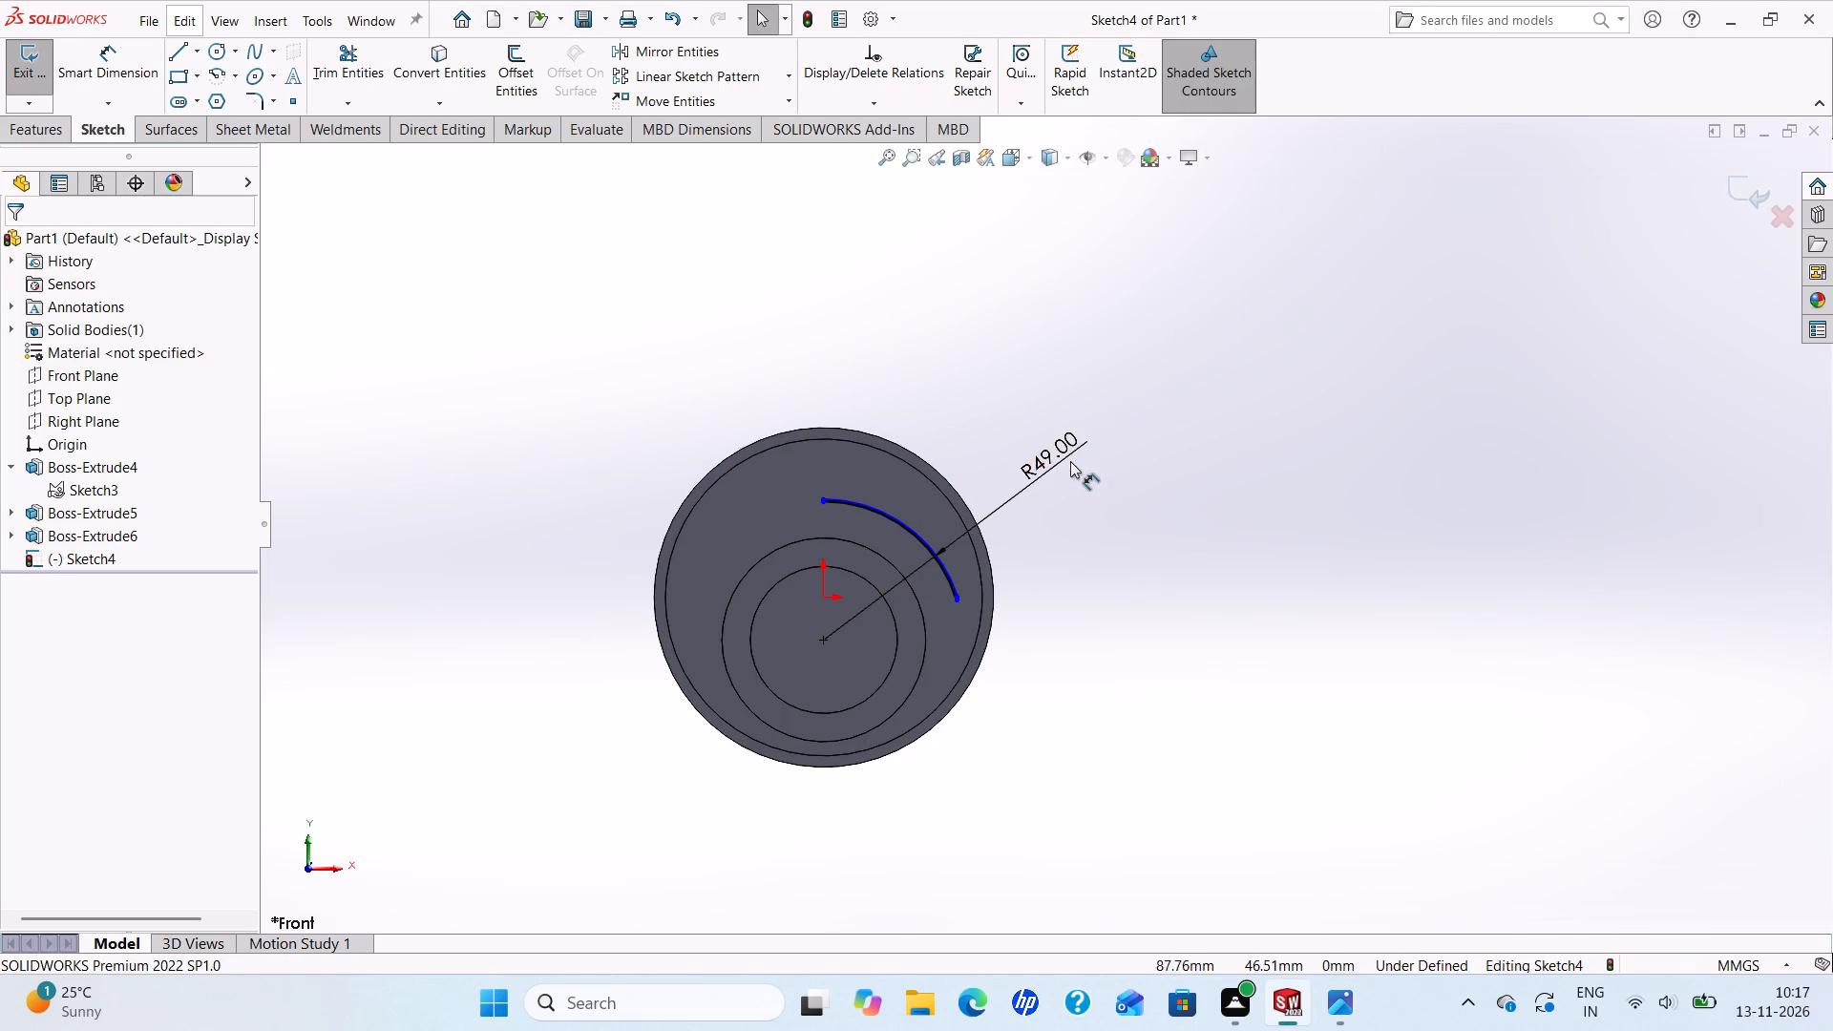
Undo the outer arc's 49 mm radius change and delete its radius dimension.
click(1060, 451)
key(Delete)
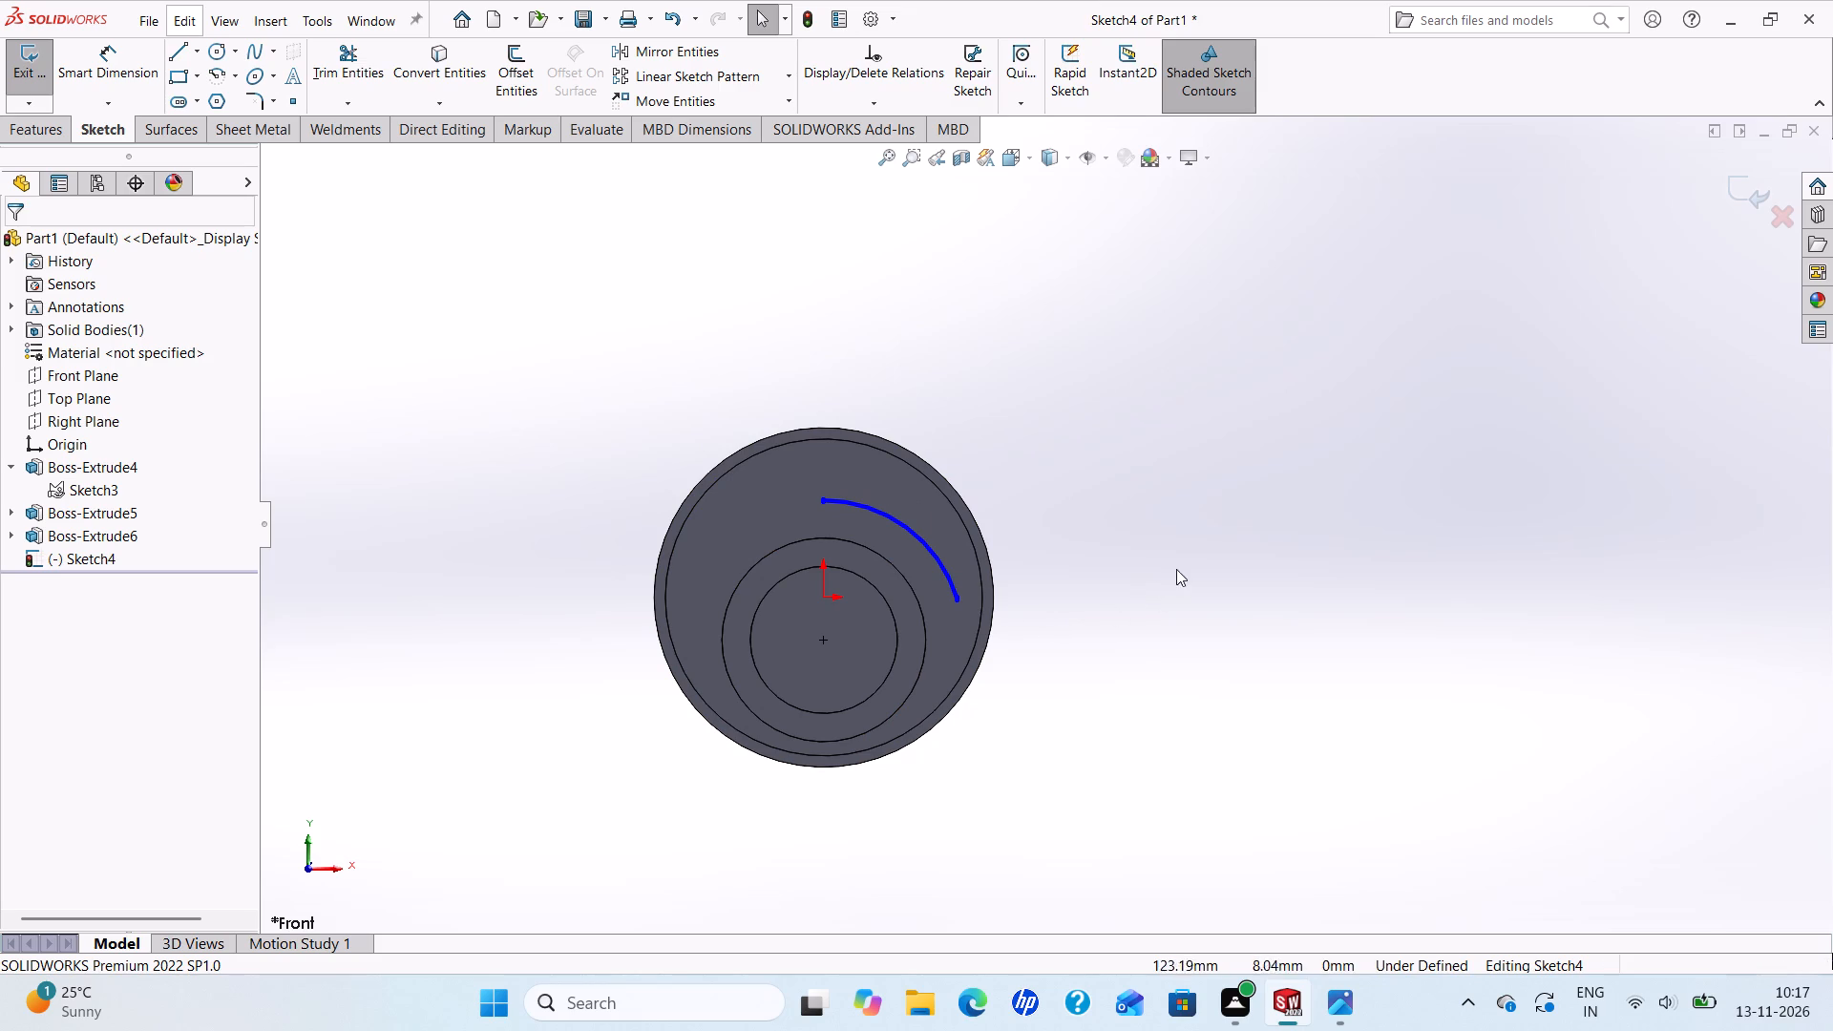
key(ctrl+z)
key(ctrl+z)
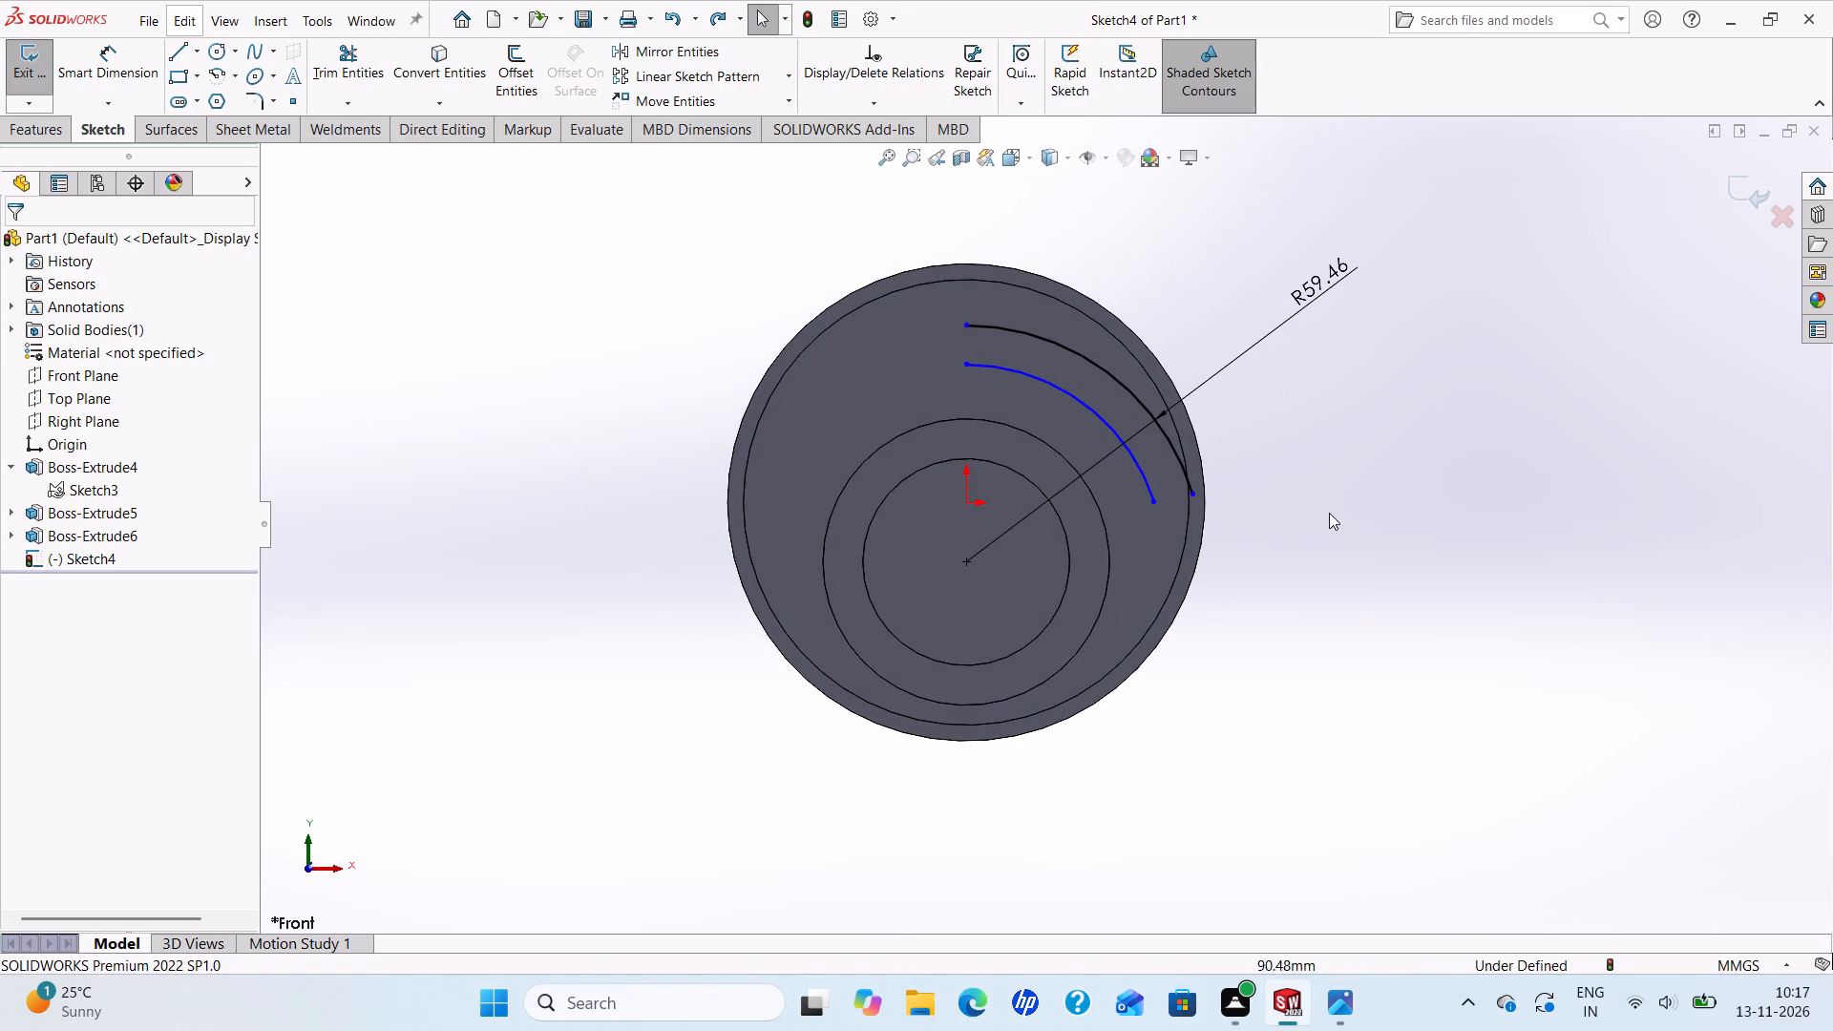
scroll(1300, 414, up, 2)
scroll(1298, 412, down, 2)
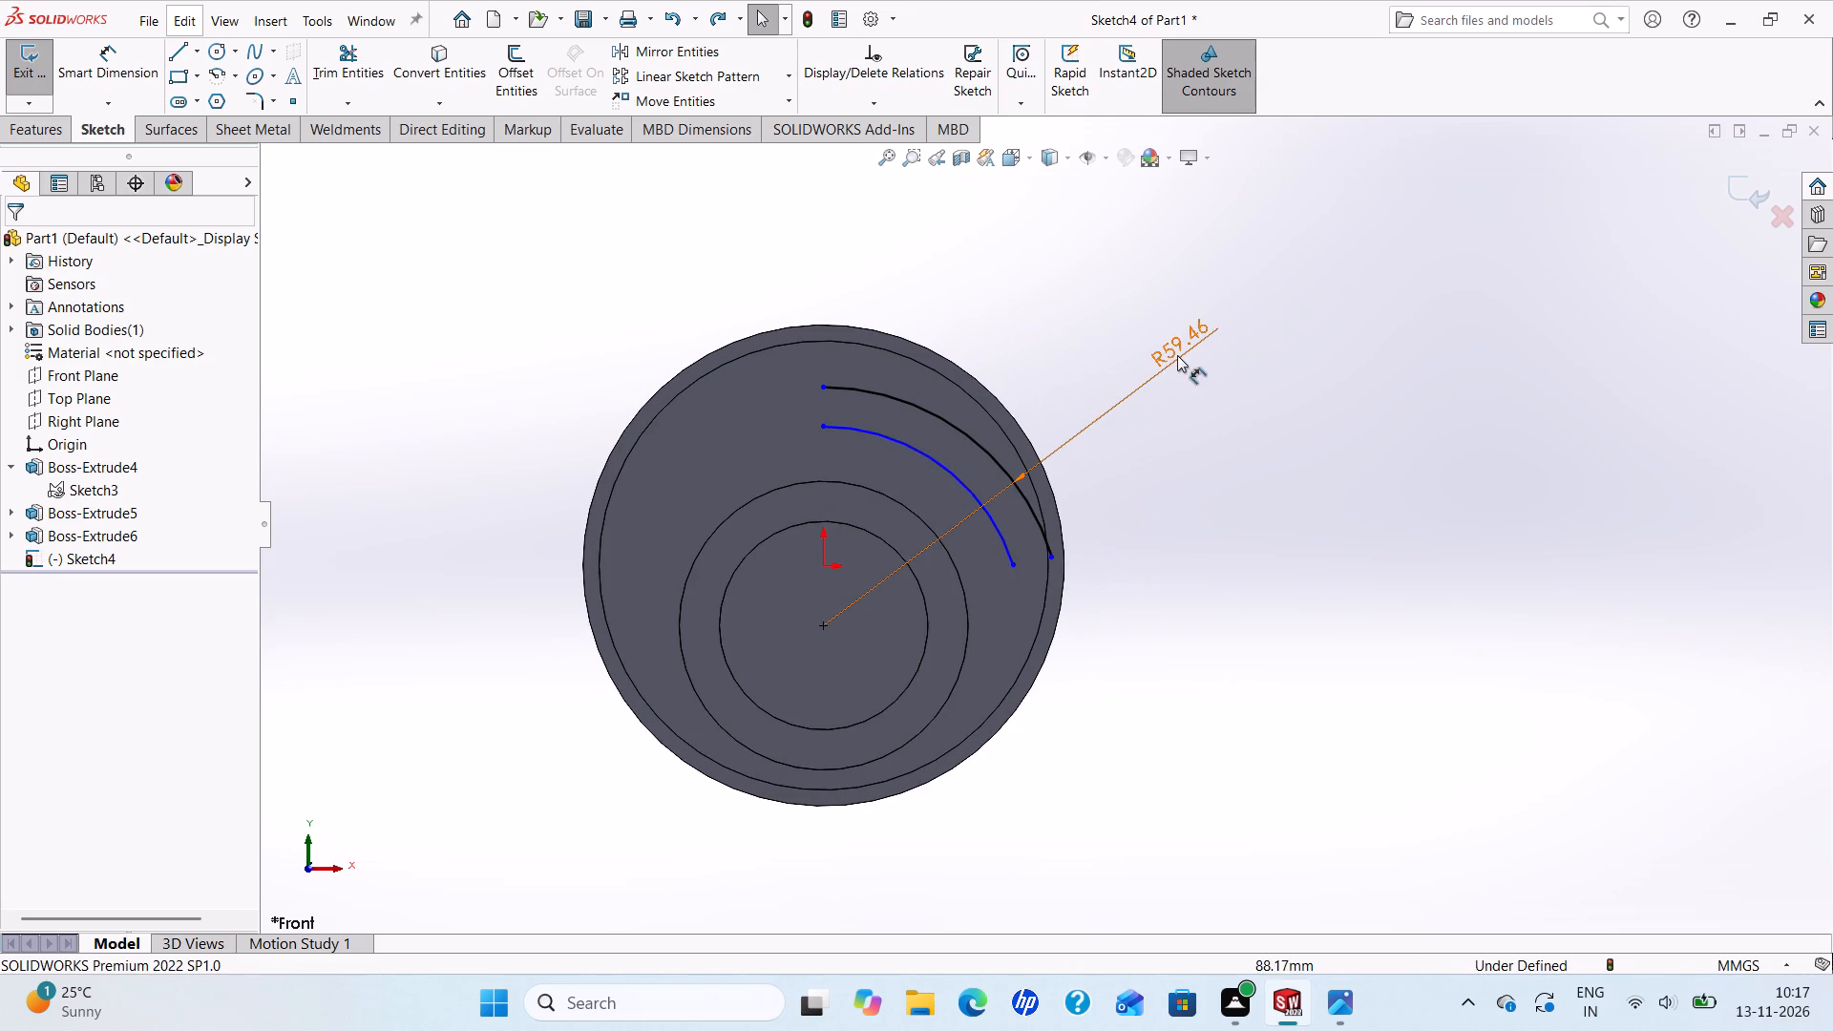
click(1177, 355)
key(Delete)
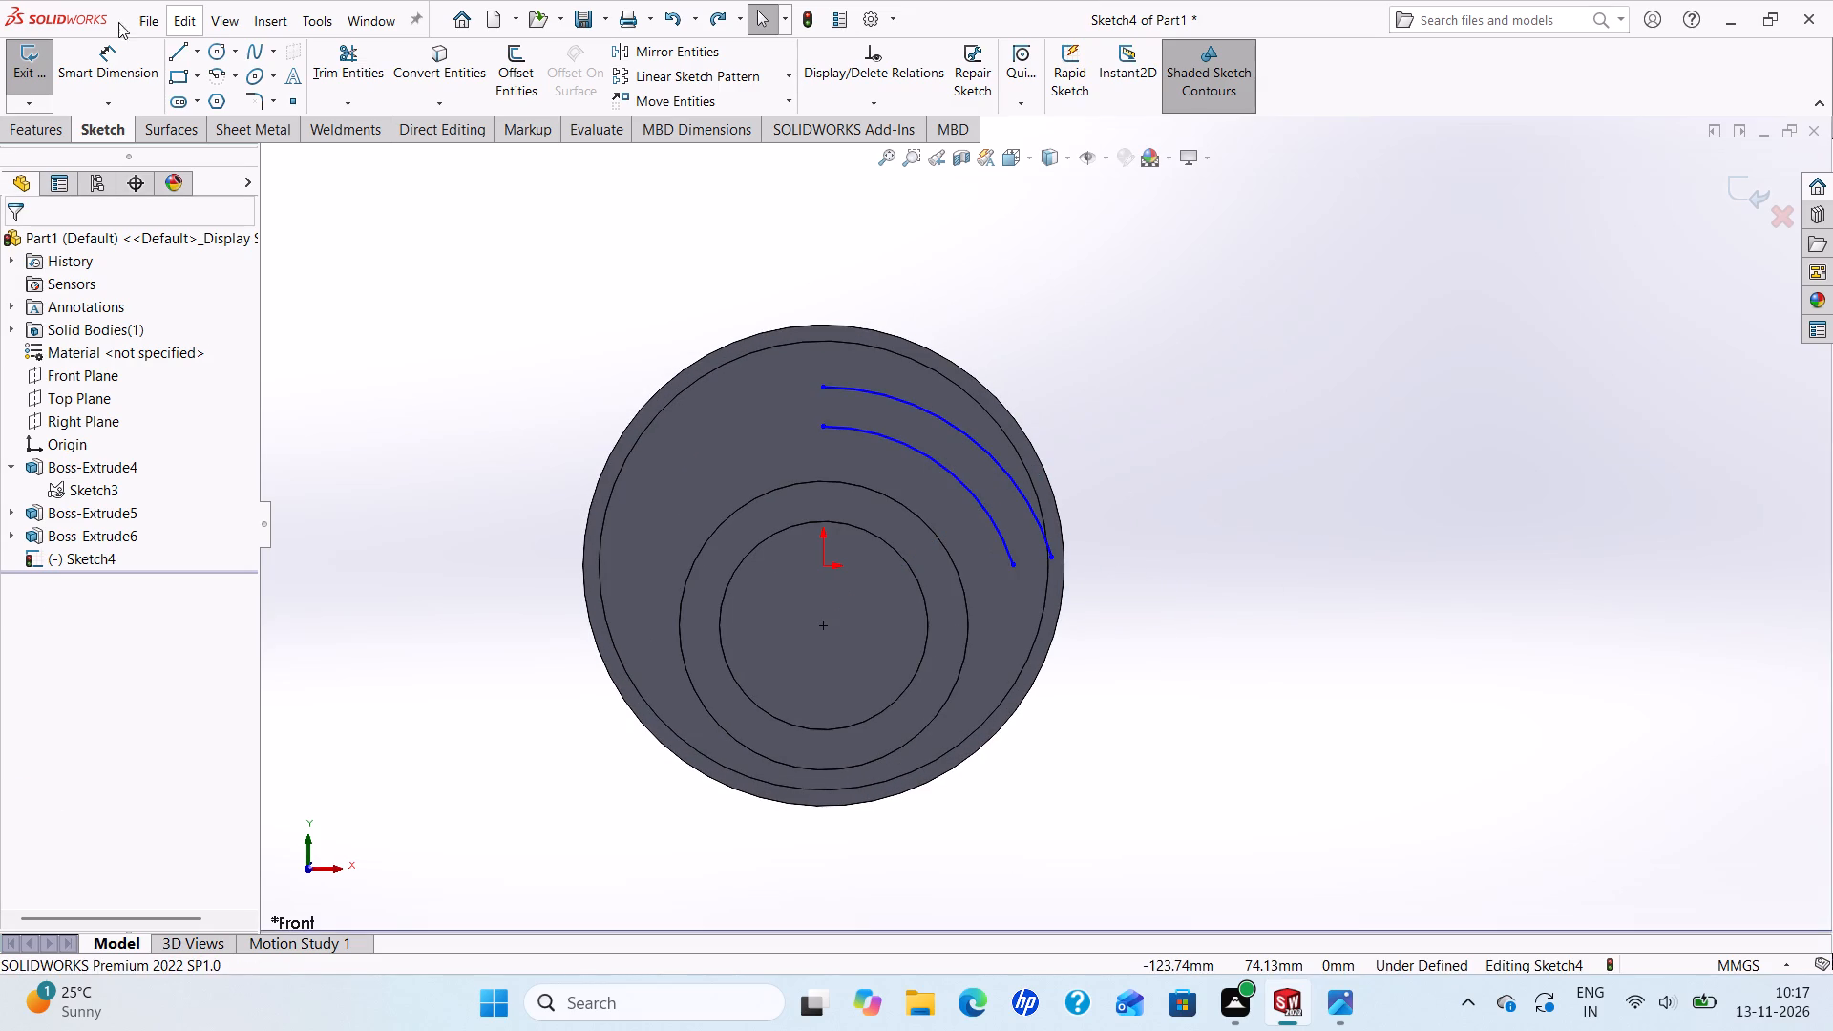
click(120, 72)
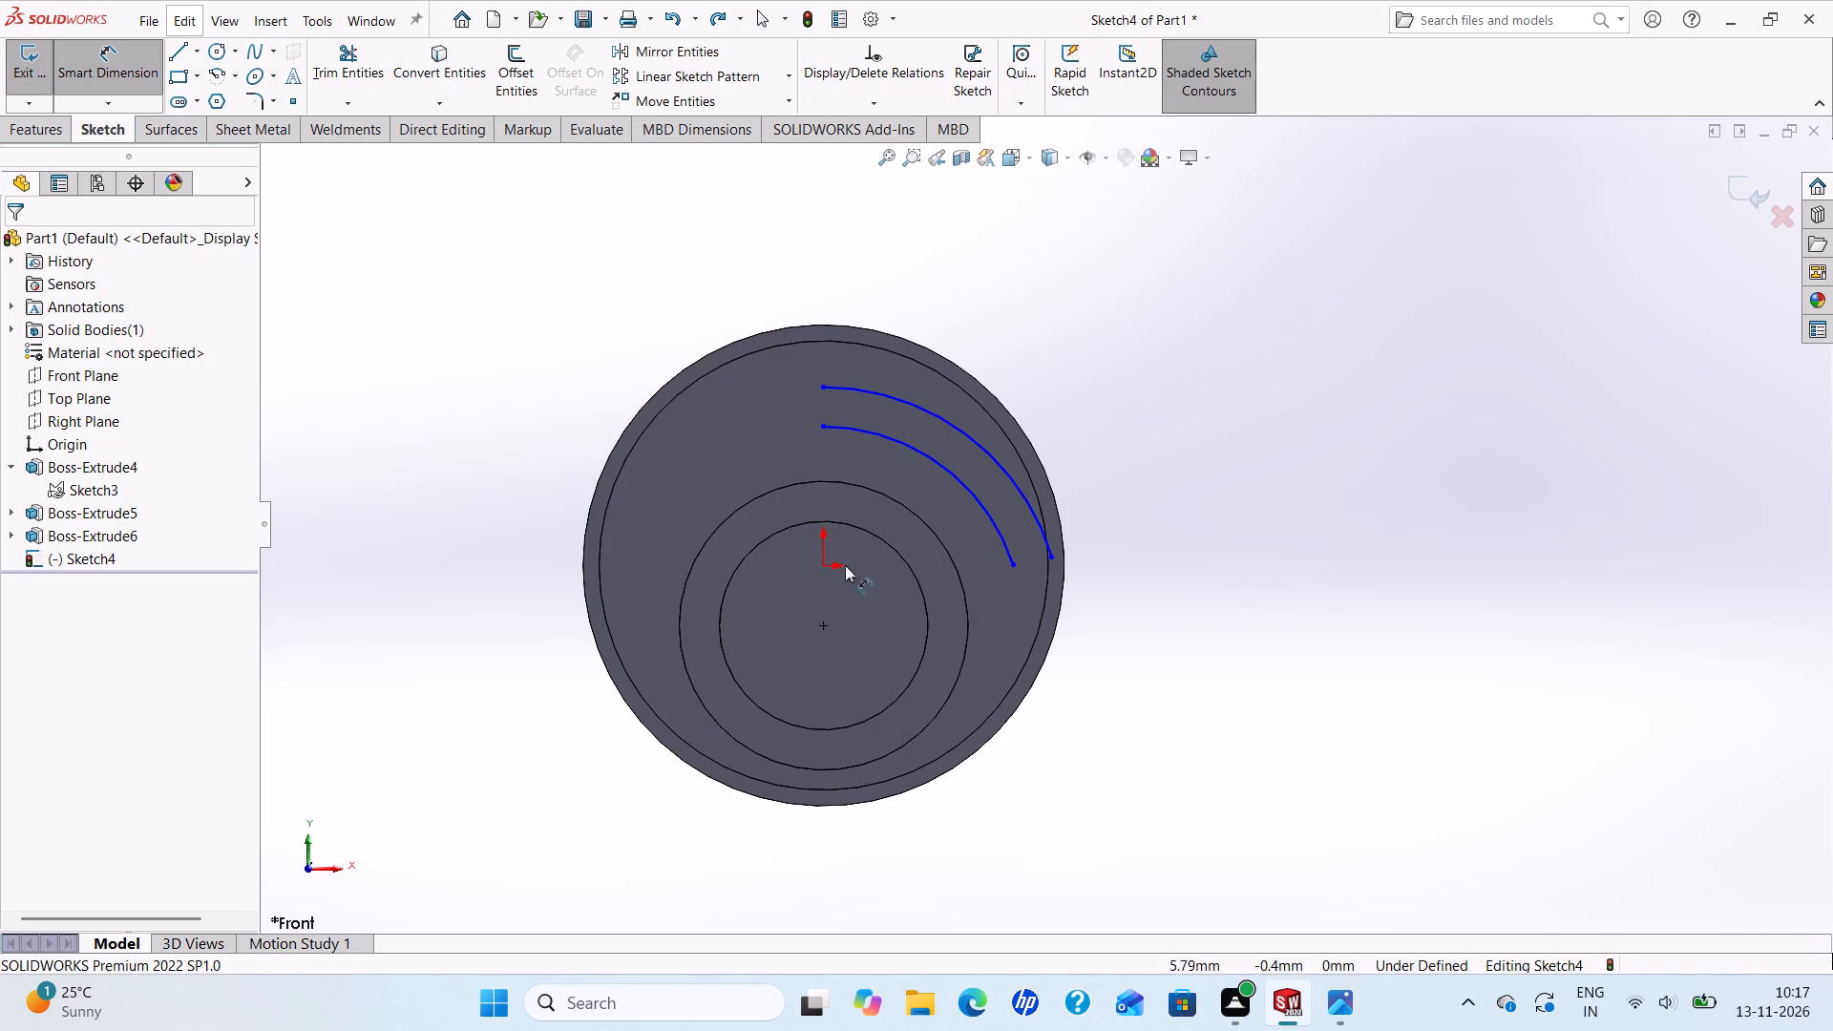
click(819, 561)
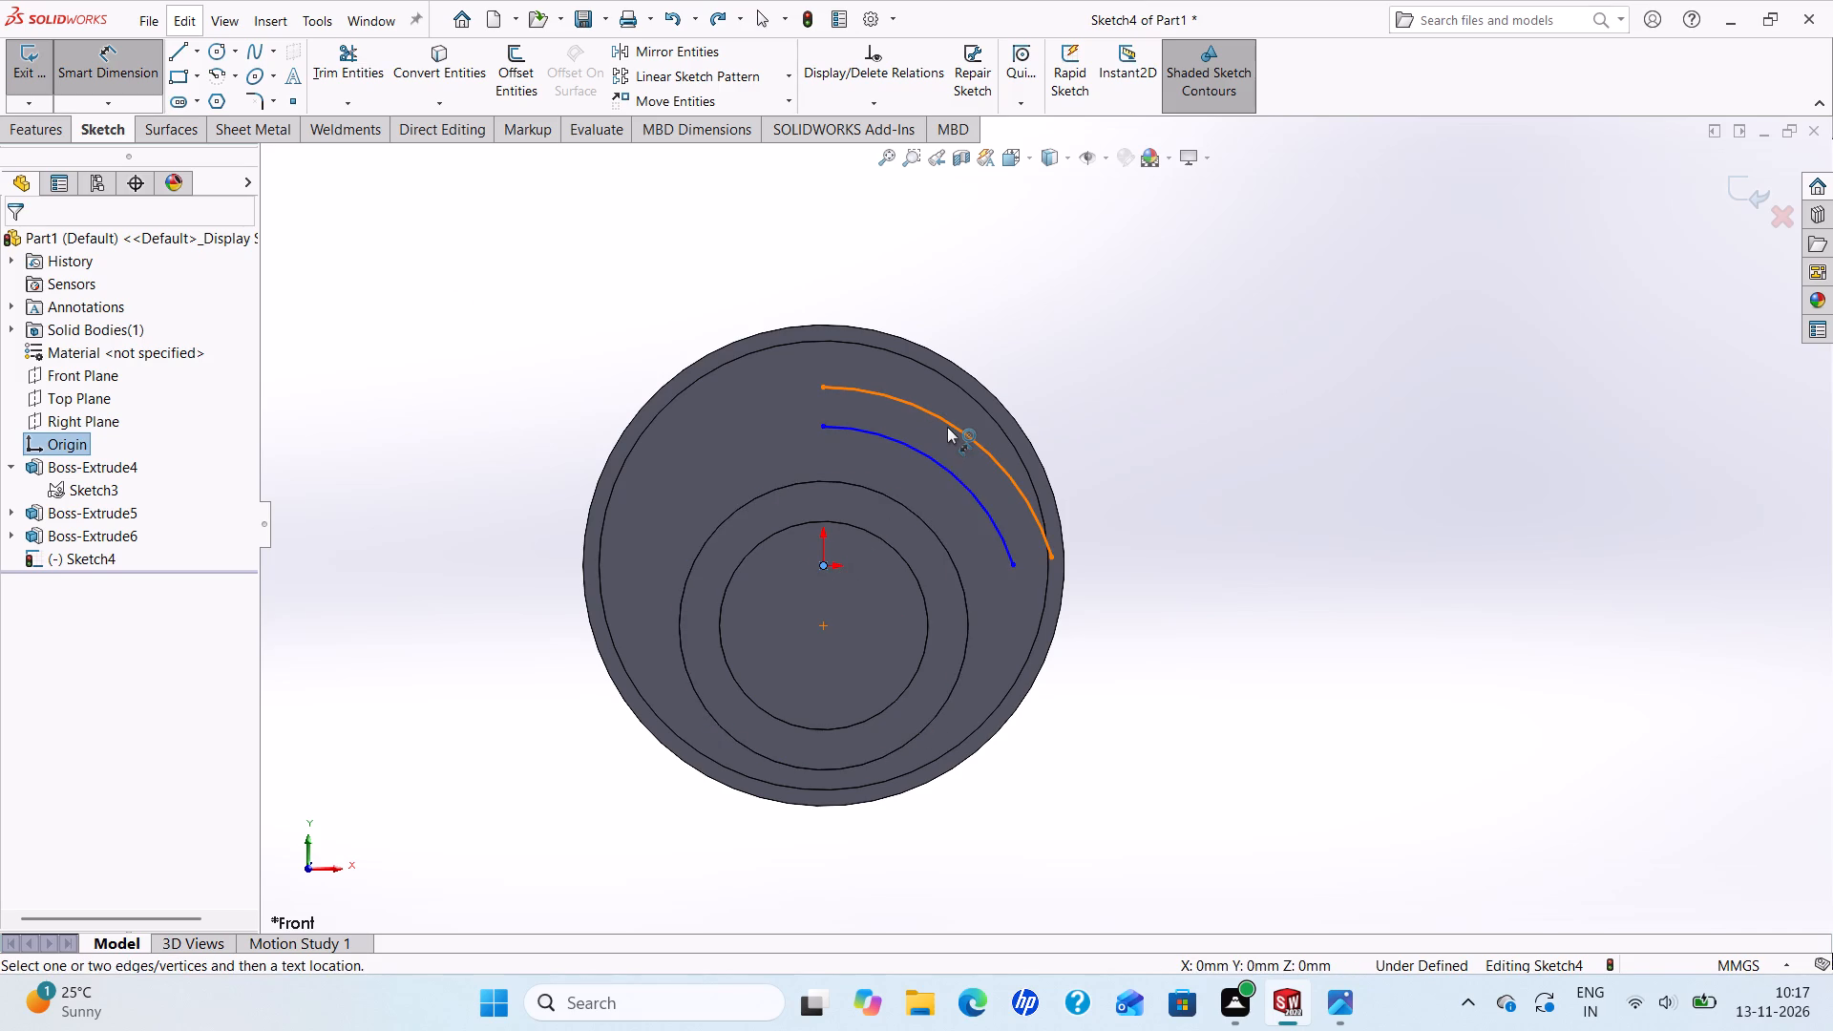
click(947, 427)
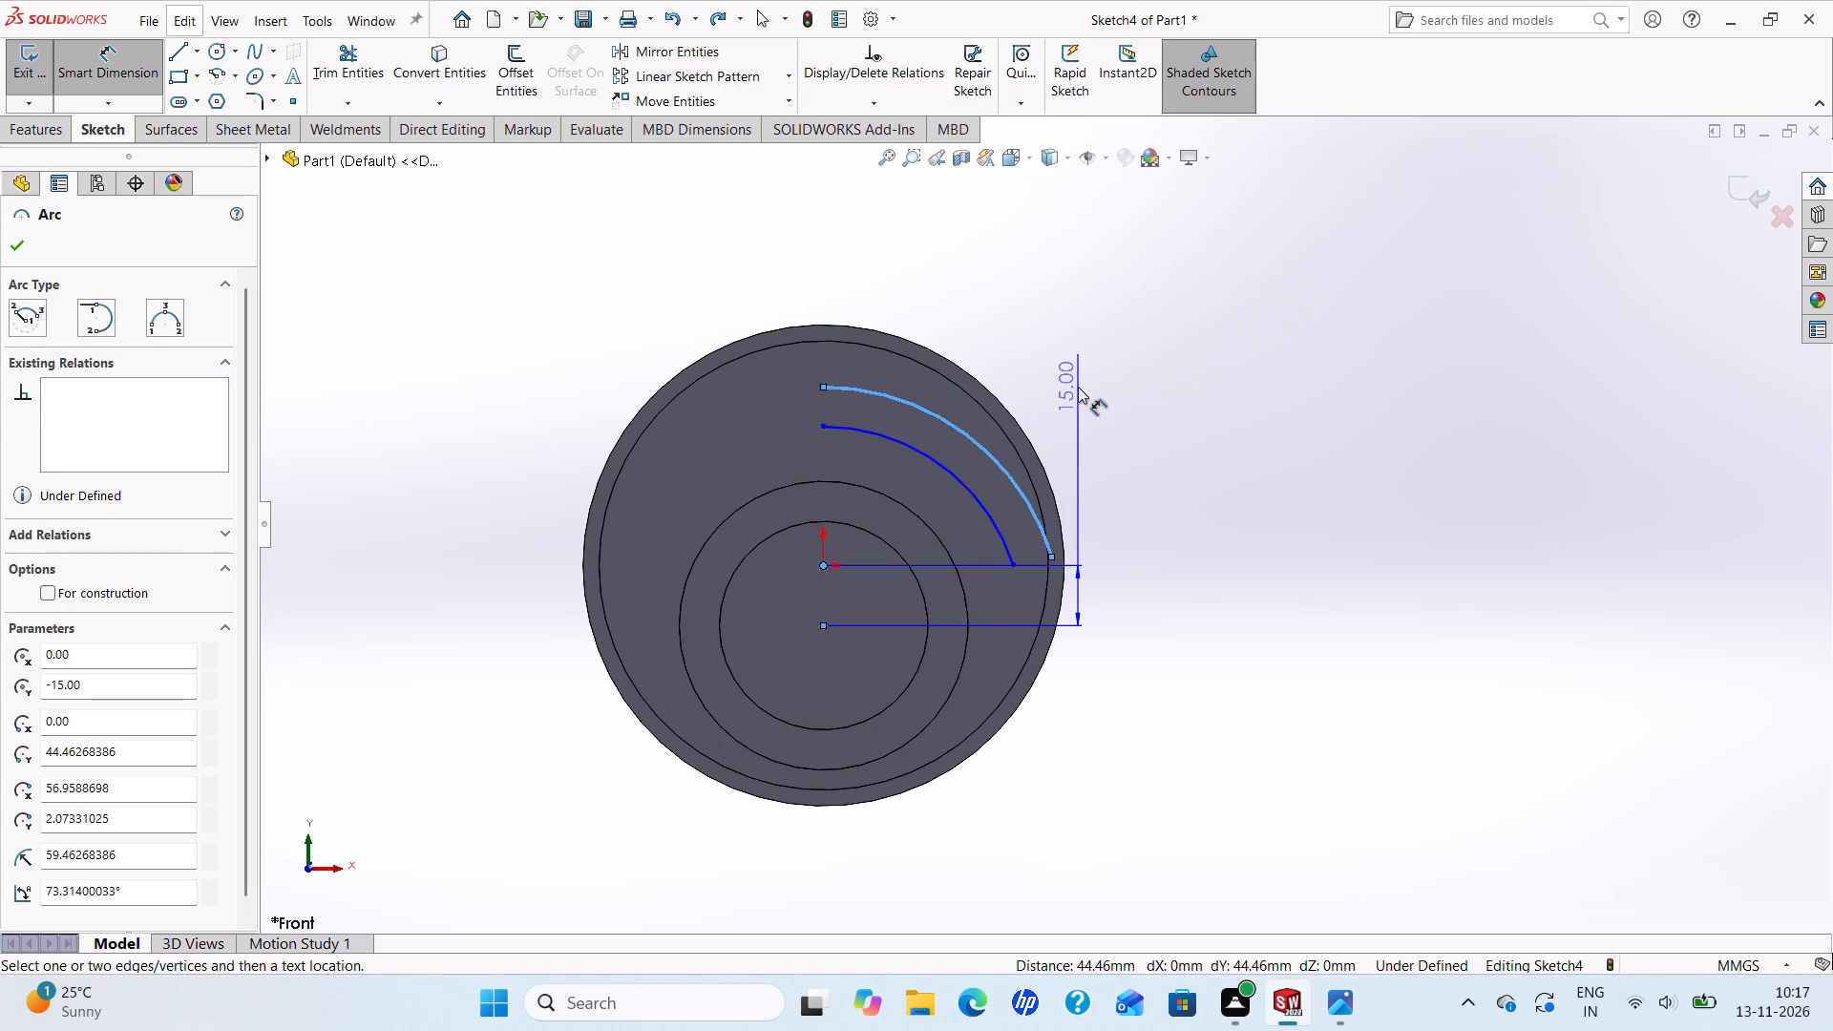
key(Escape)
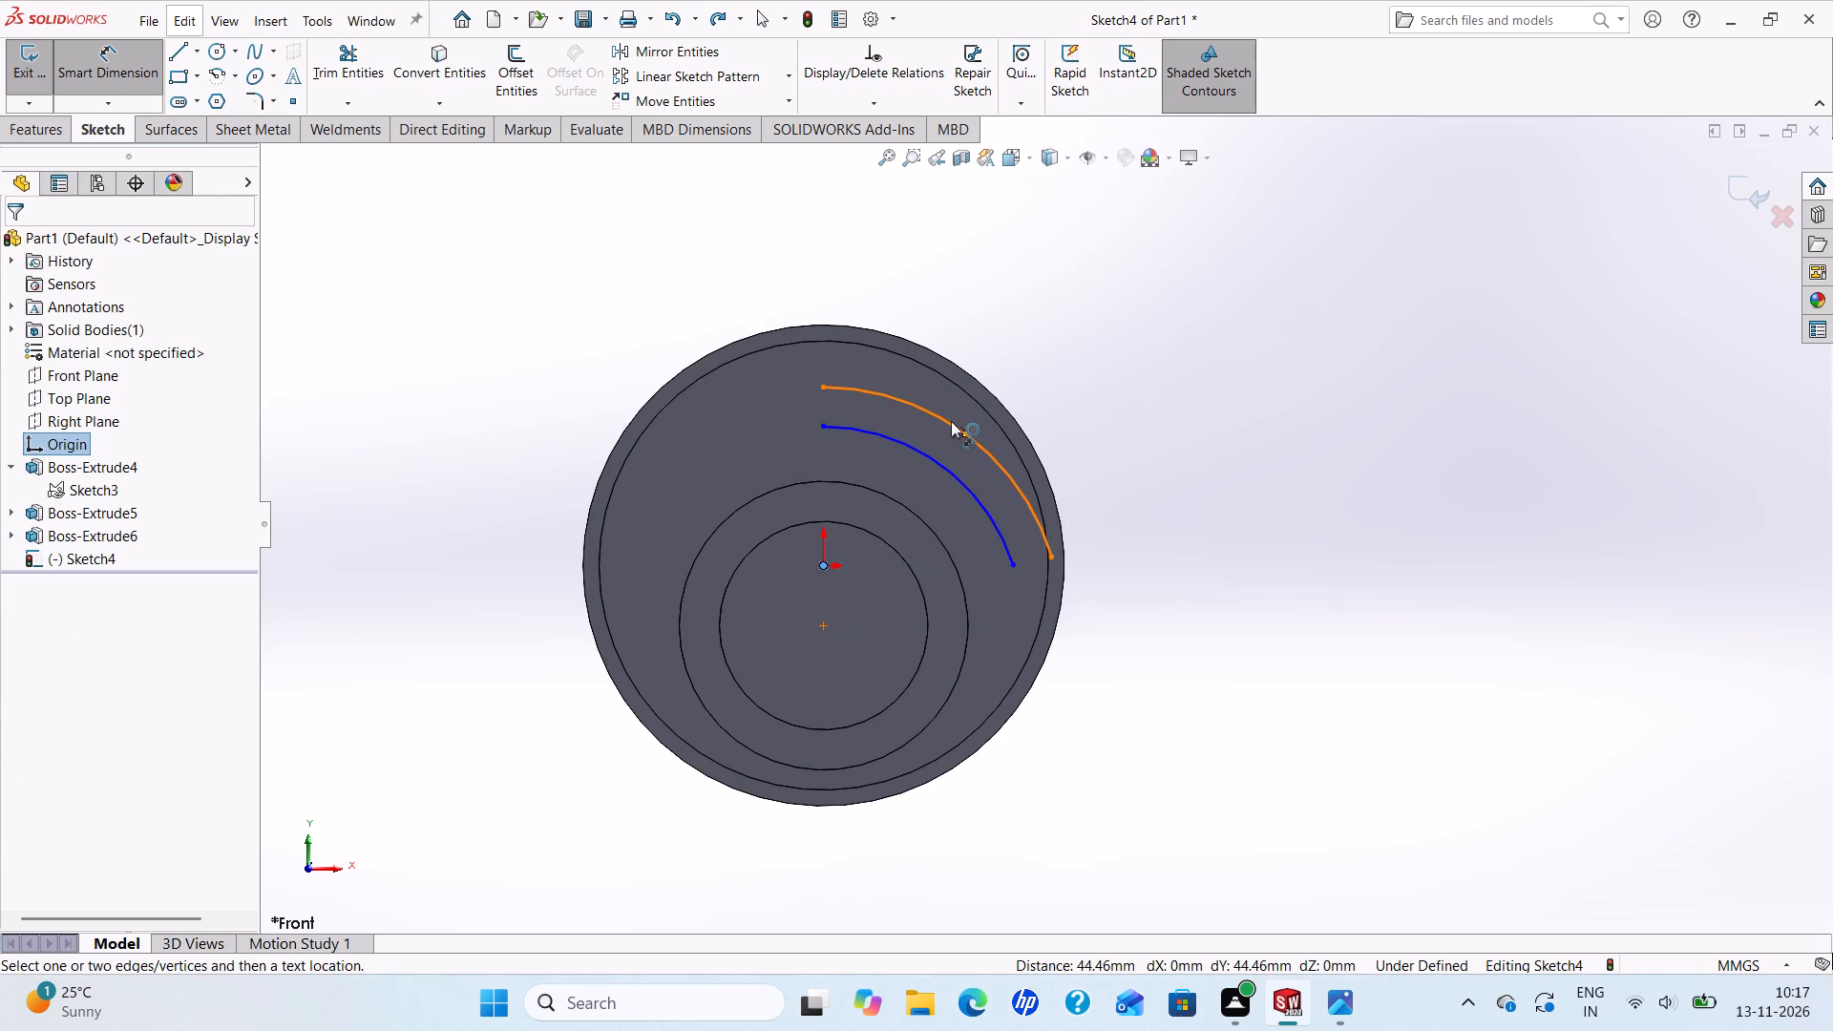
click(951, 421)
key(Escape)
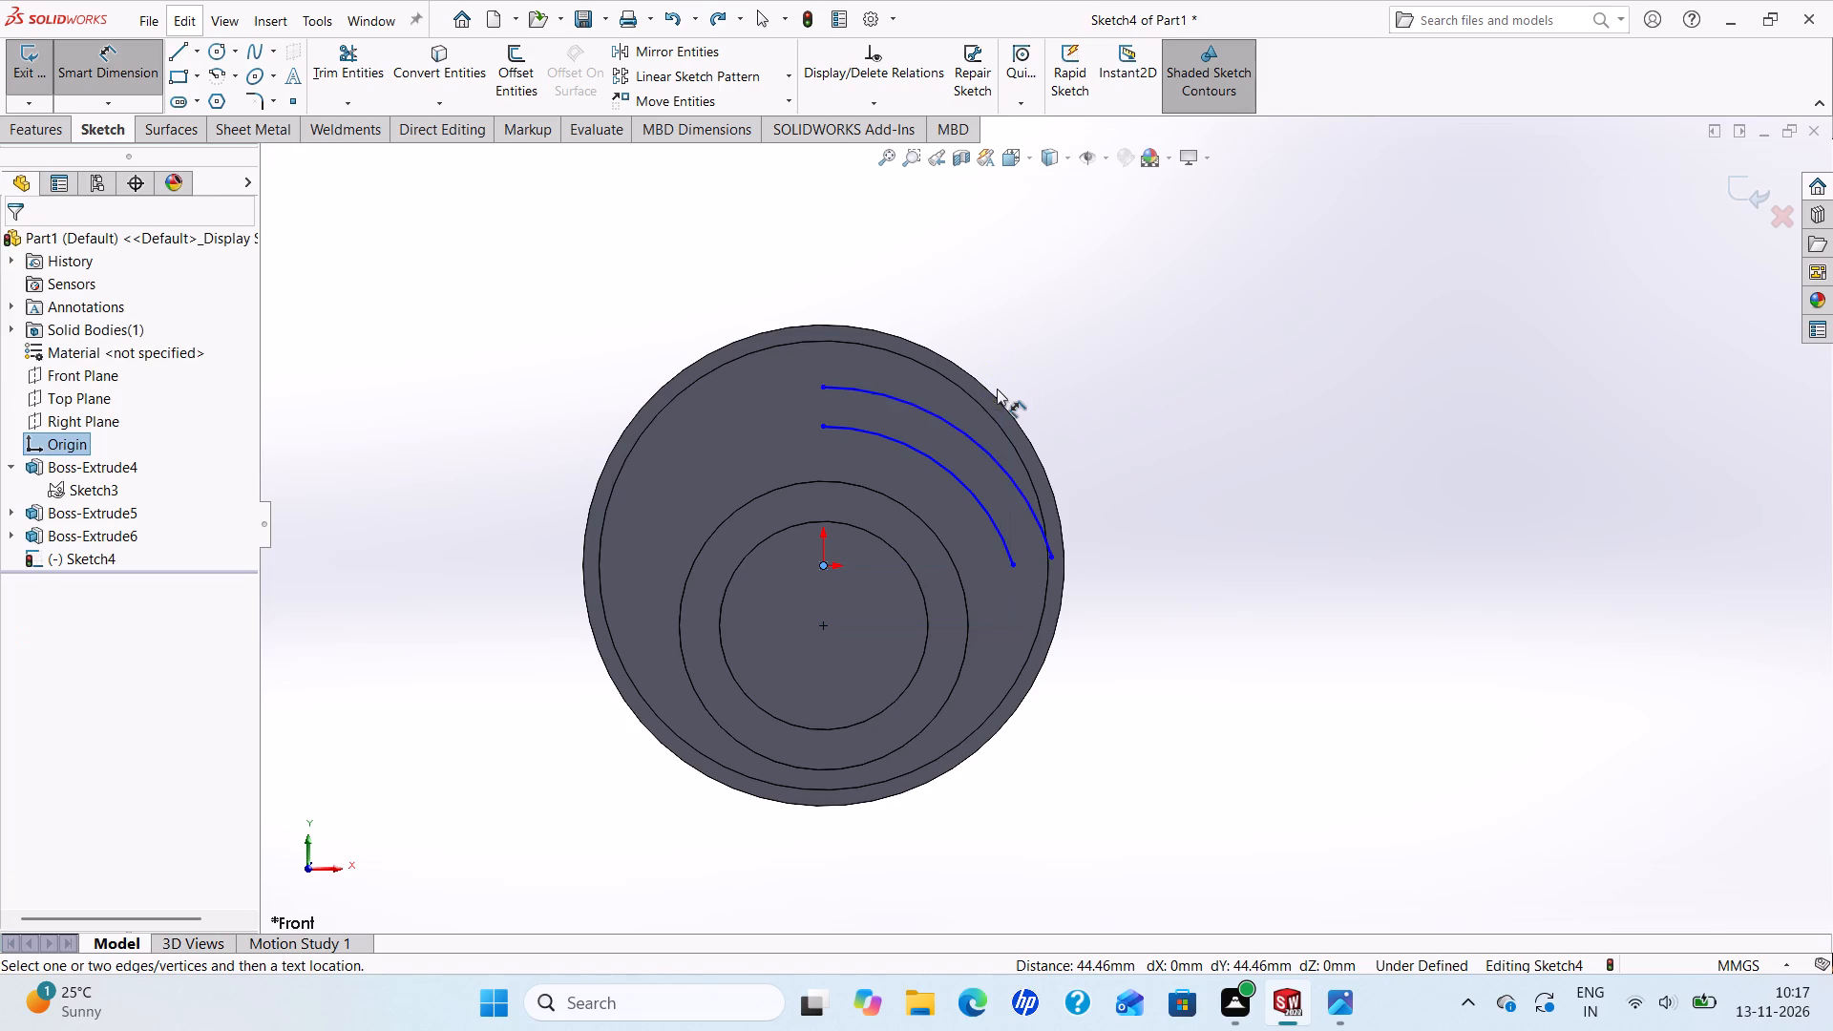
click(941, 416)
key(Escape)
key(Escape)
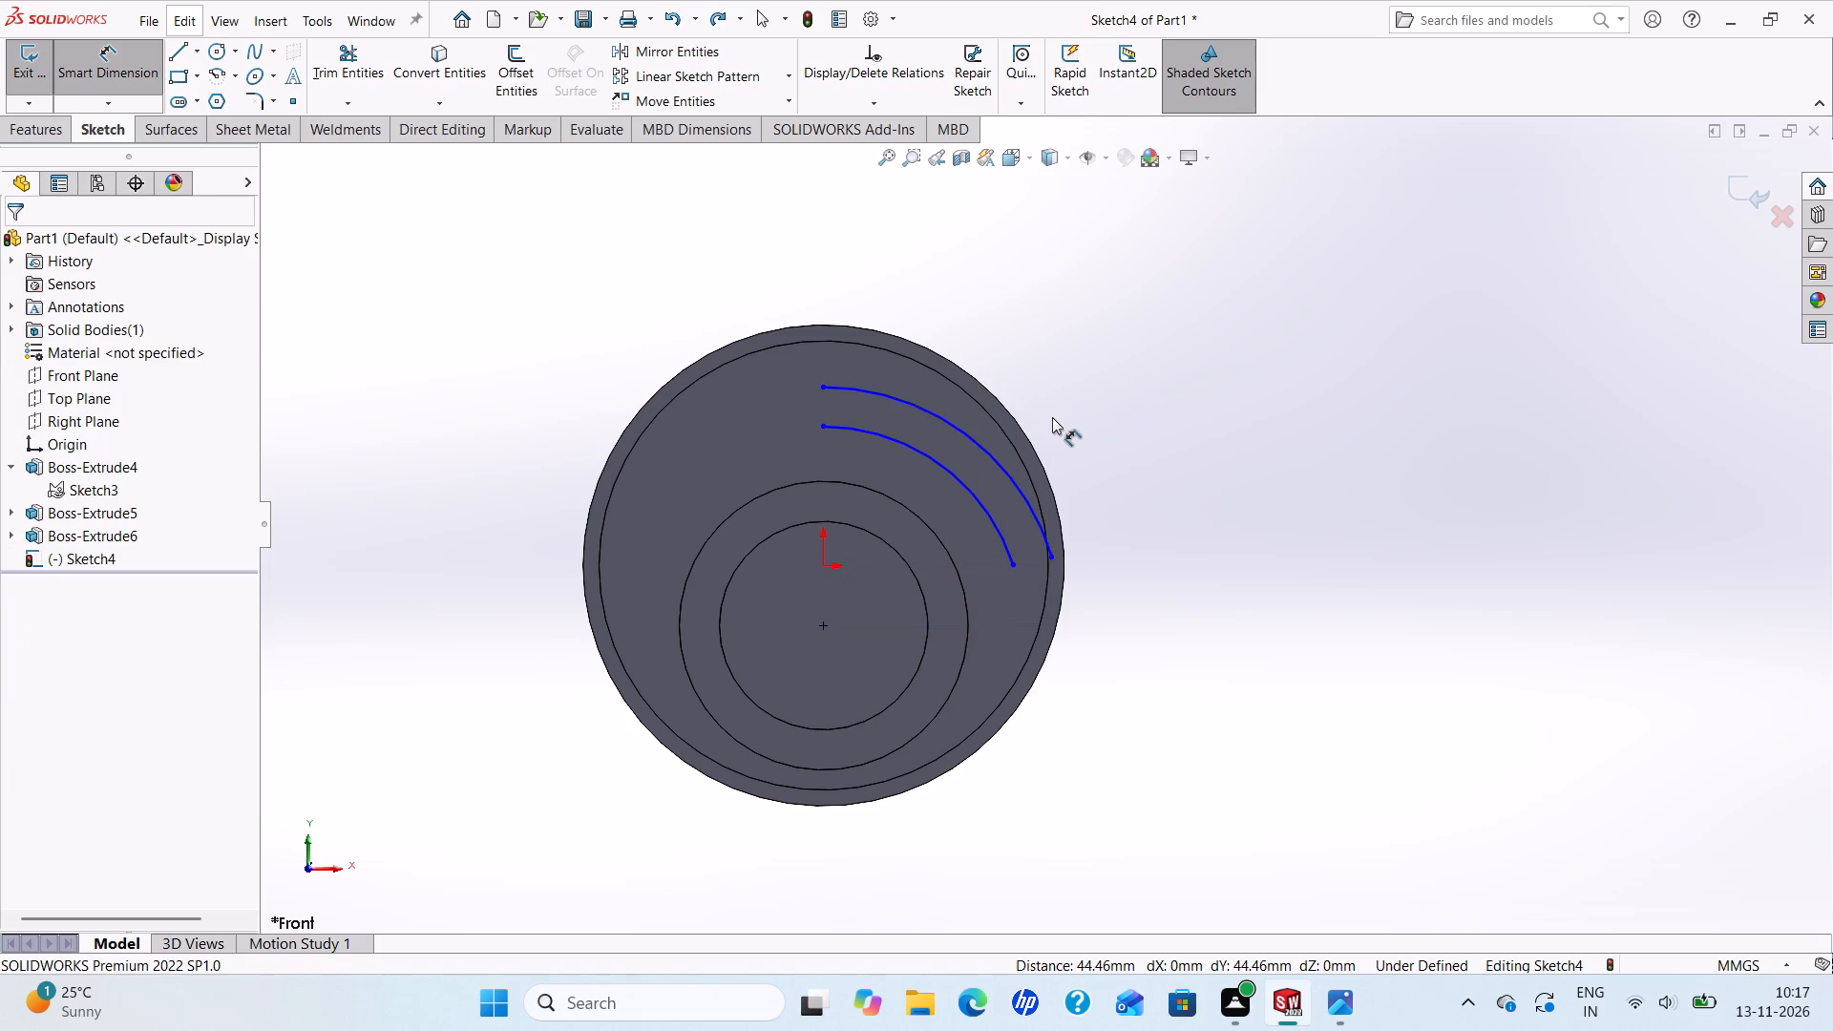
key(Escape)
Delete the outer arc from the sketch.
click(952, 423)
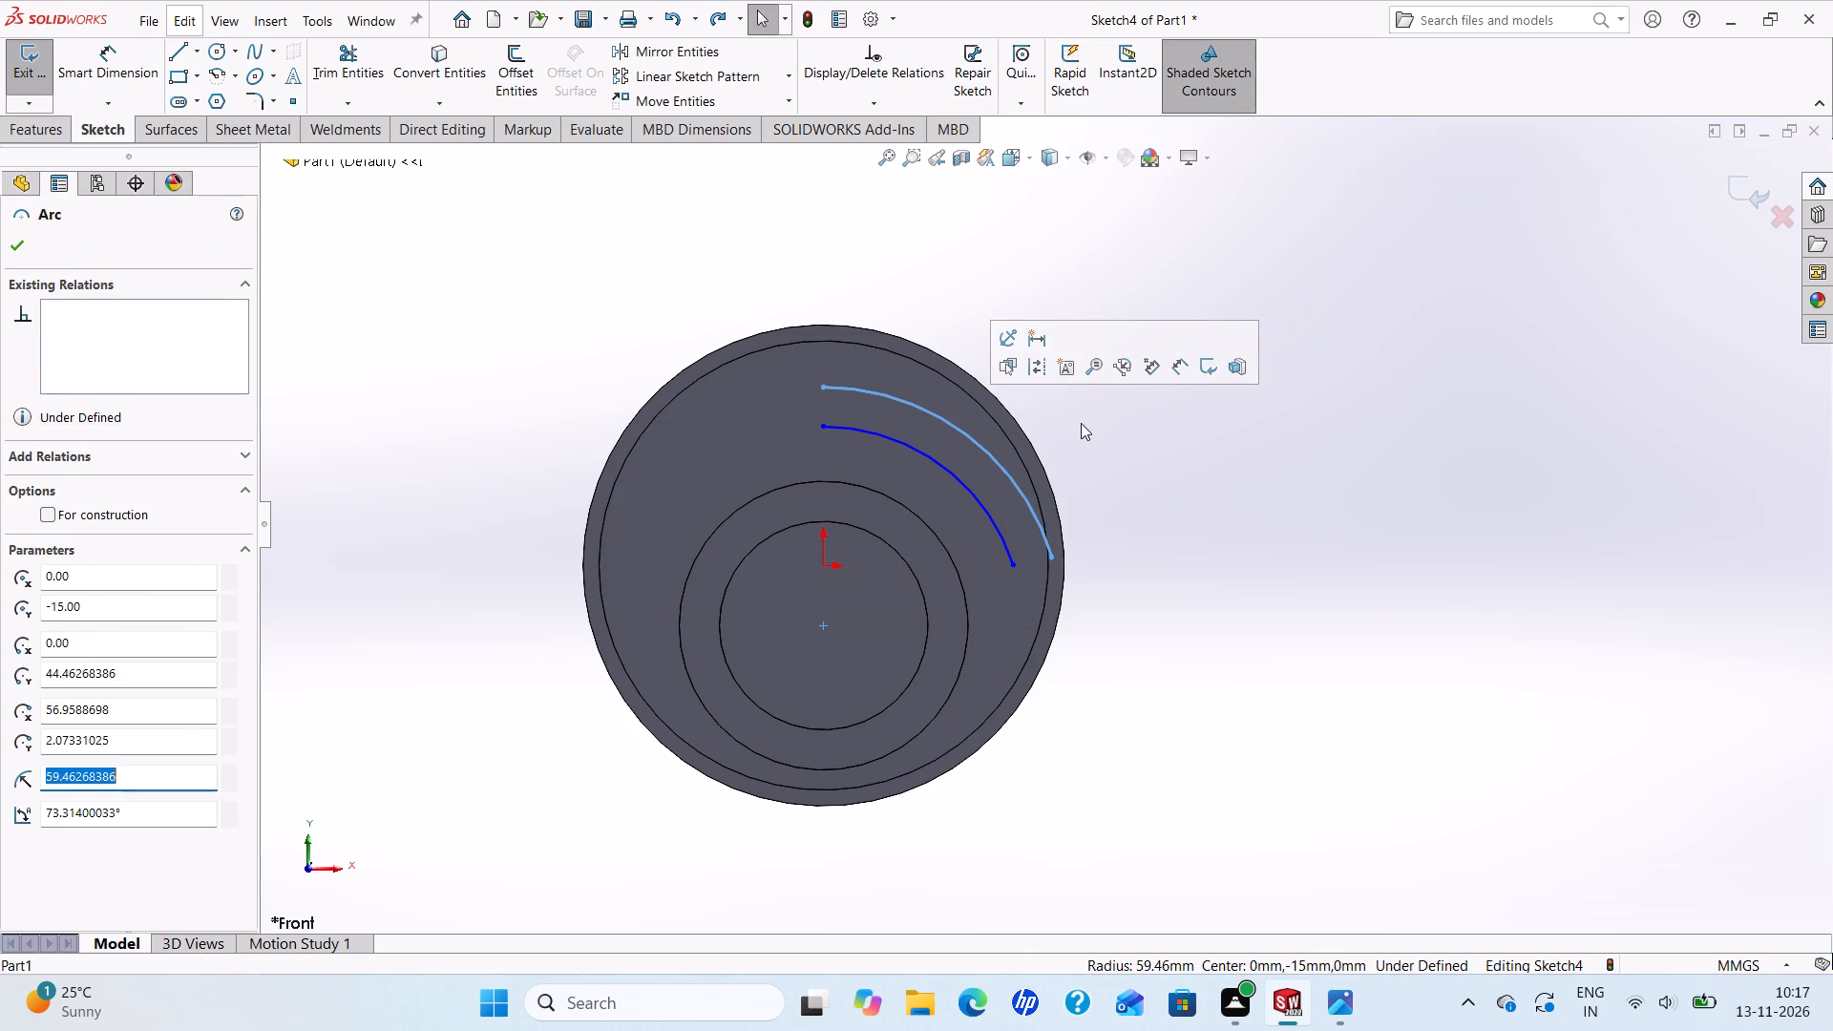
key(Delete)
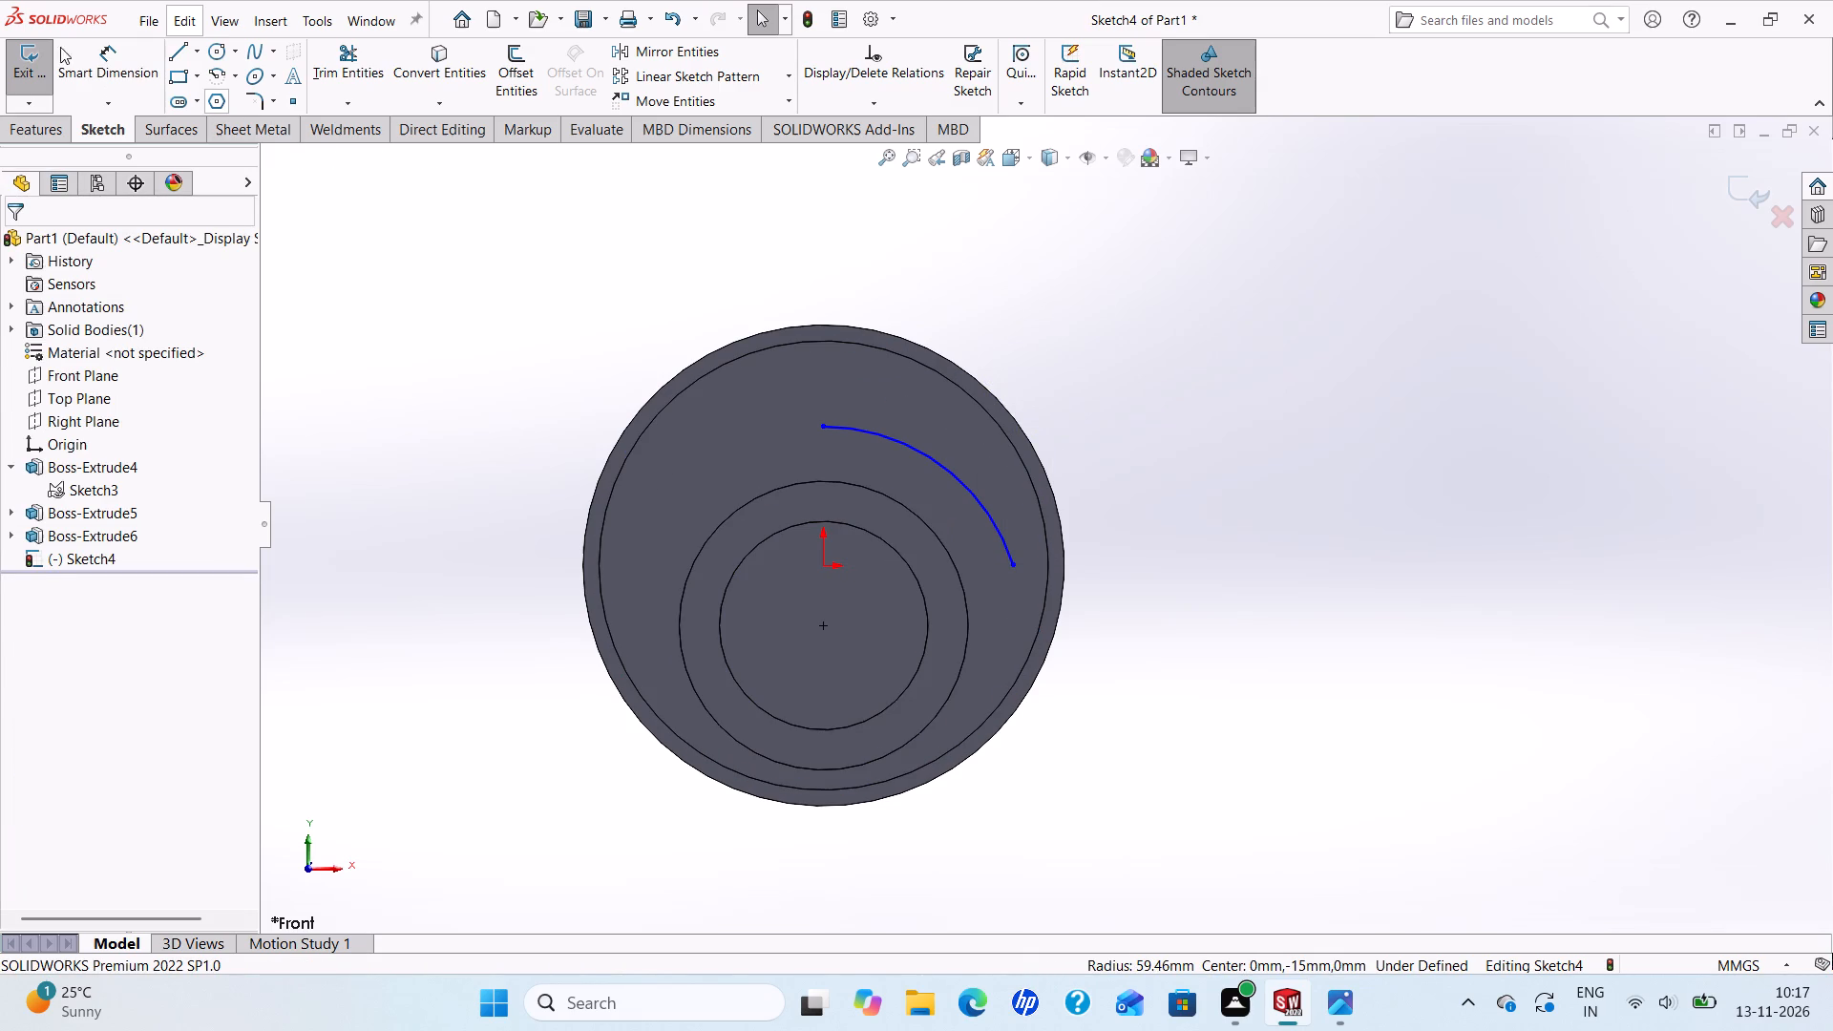
Dimension the remaining sketch arc's radius as 42 mm.
click(93, 58)
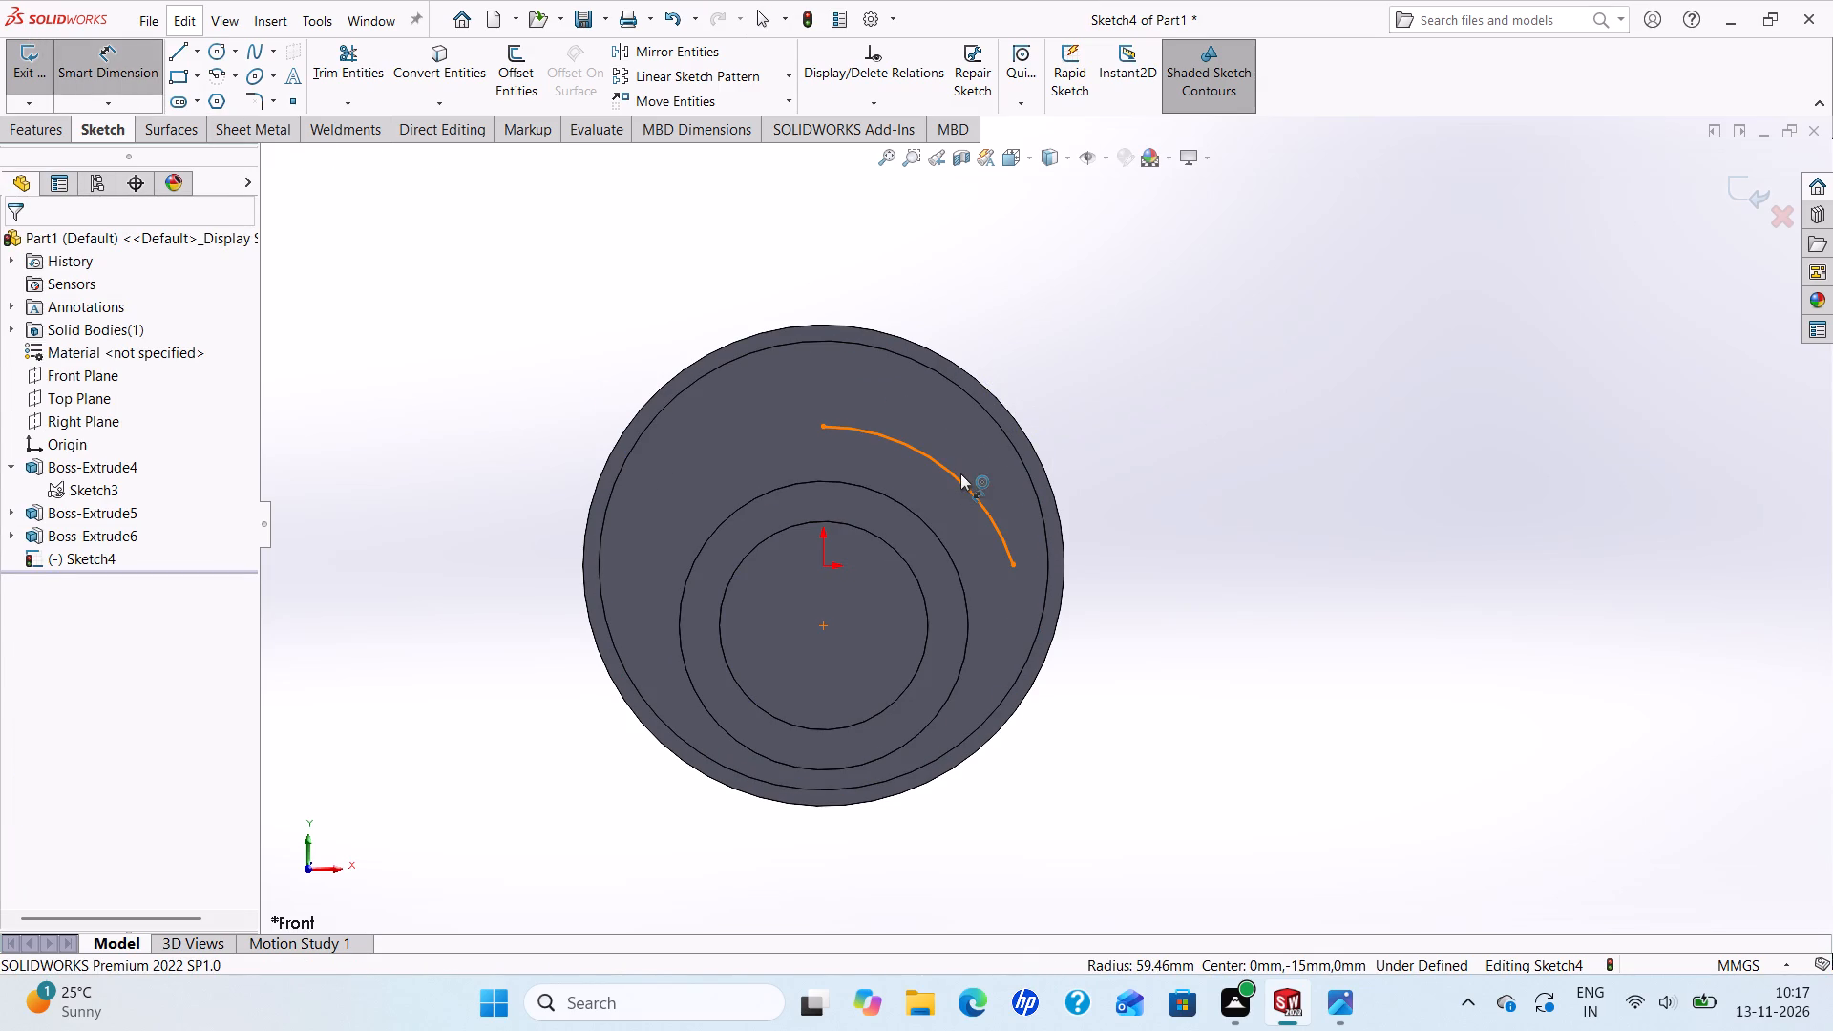
click(960, 473)
click(1200, 365)
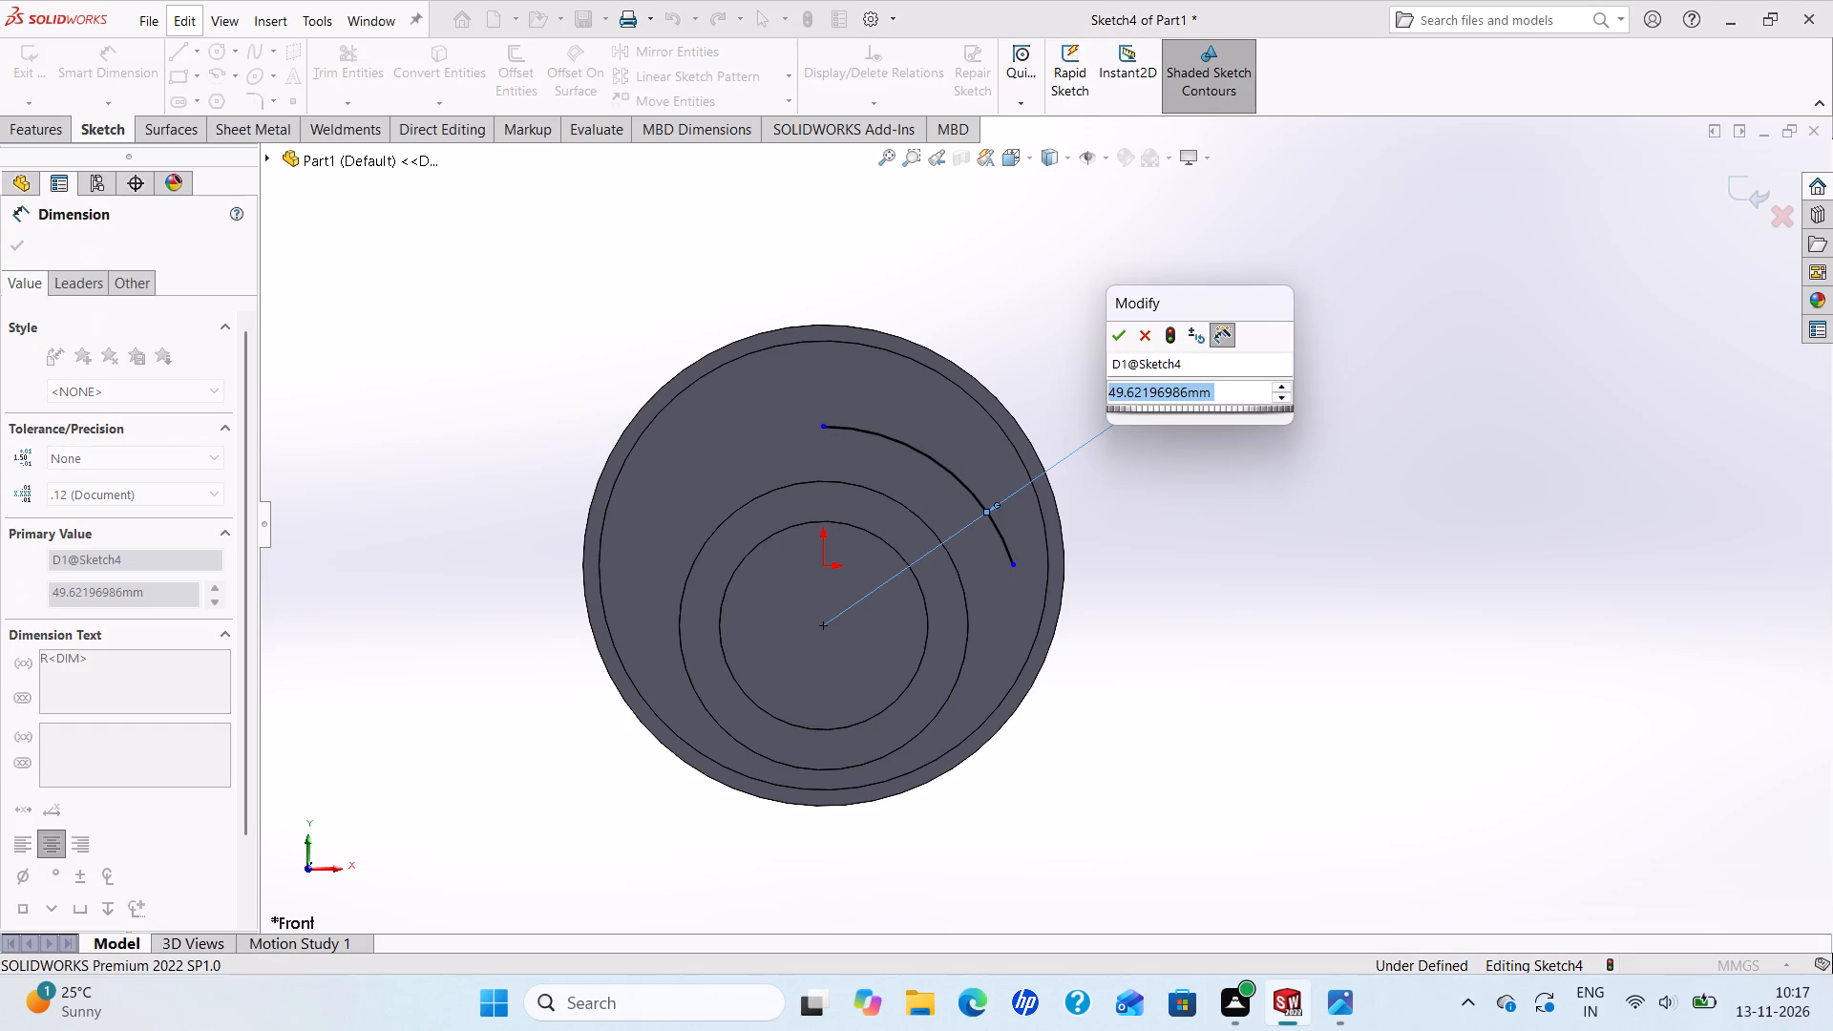
text(42)
key(Return)
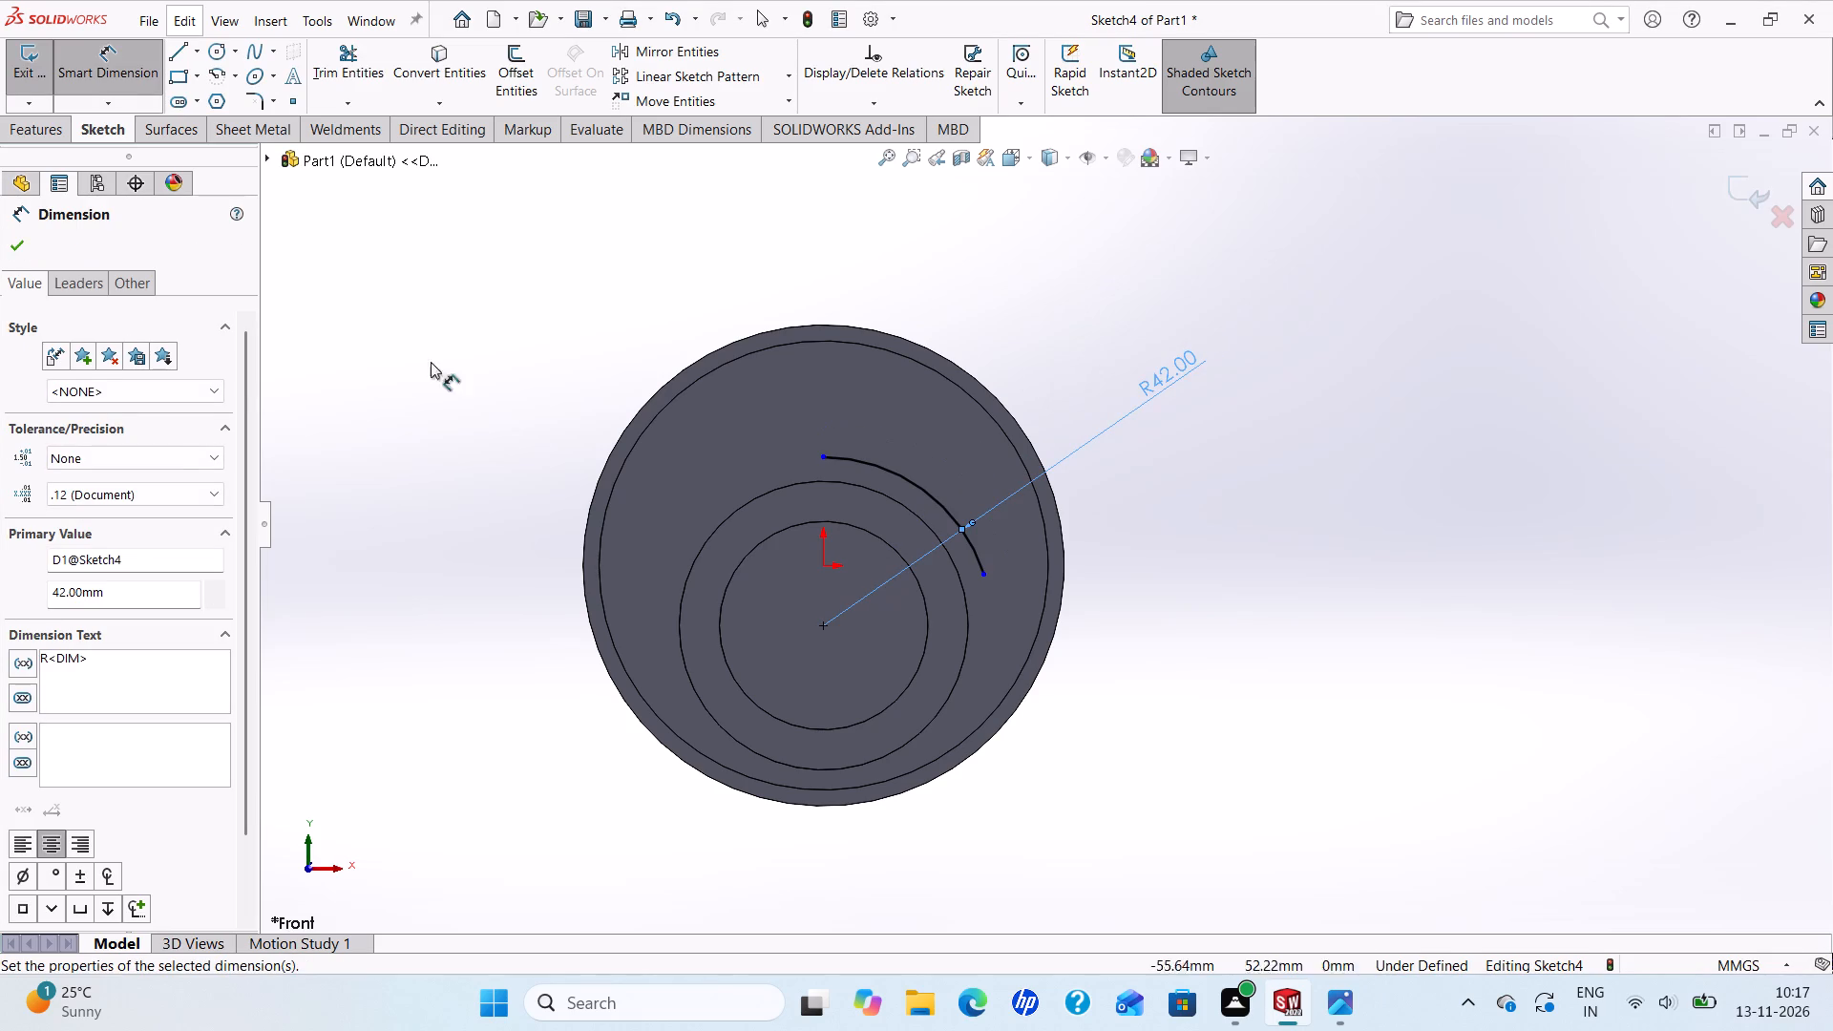
click(5, 248)
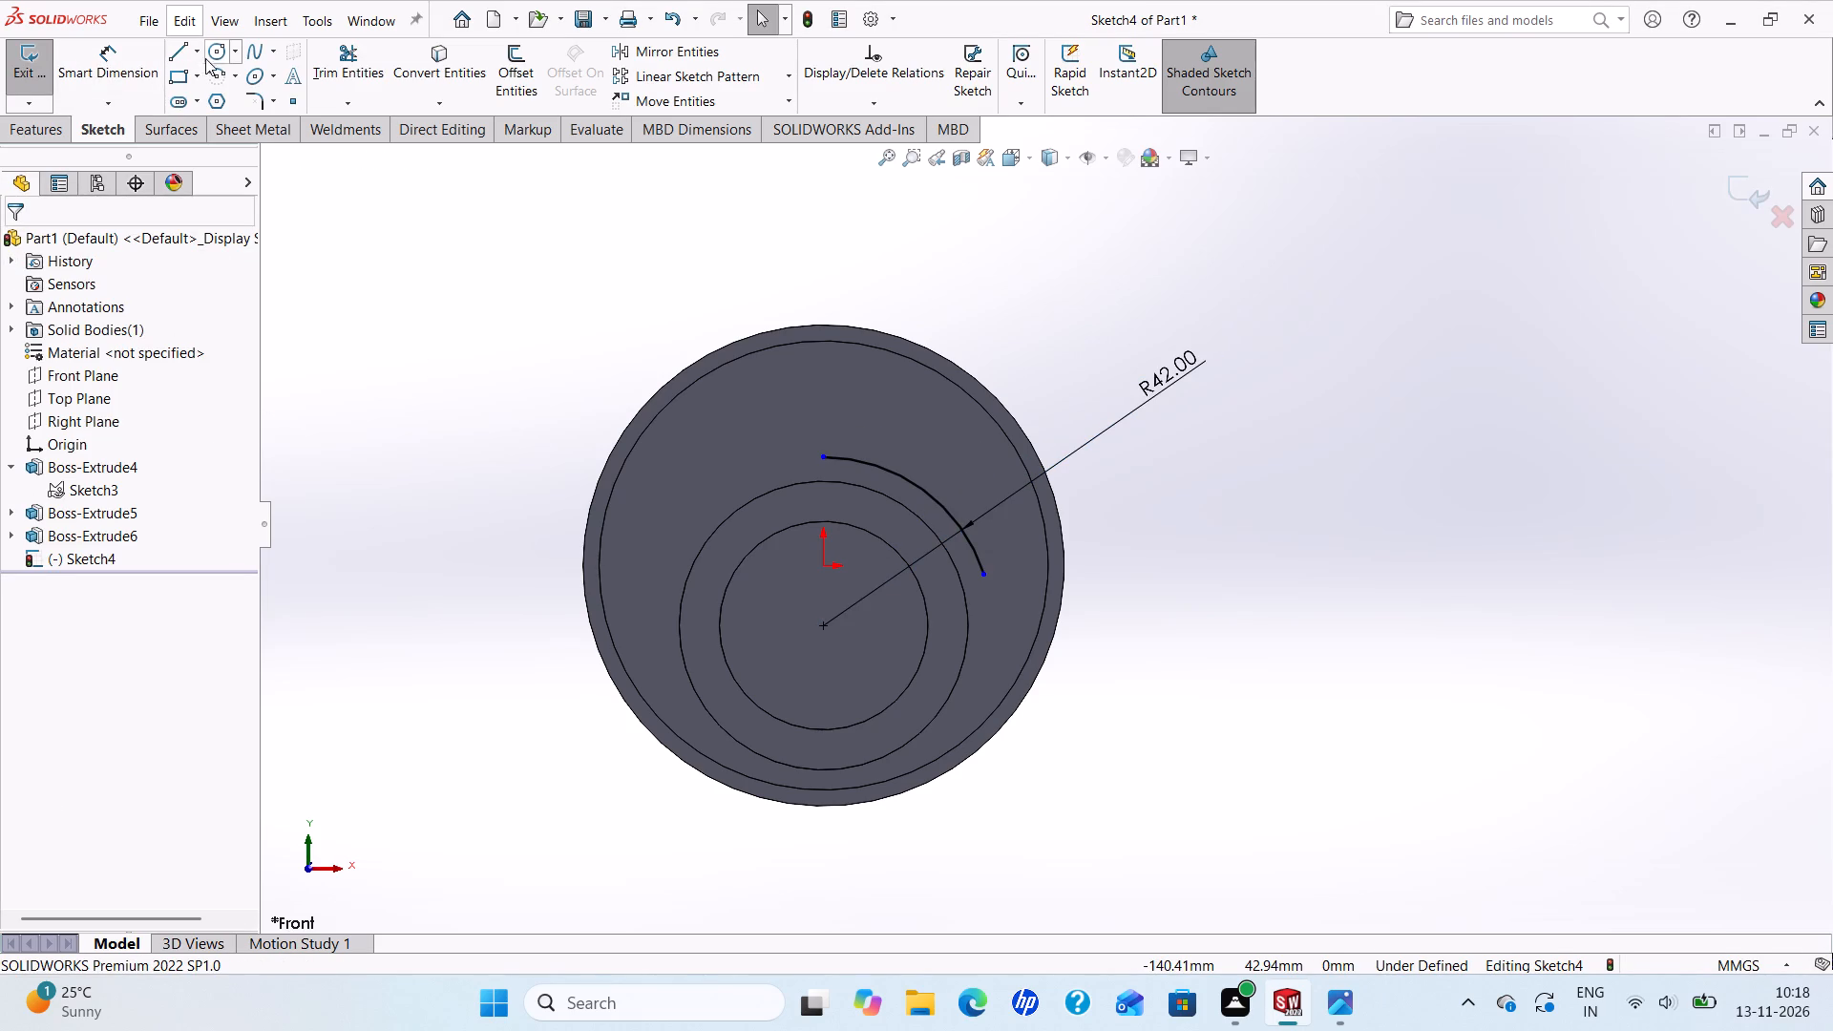
Sketch an outer centre-point arc about the origin, starting directly above it, with radius about 48.65 mm and sweep about 87°.
click(215, 72)
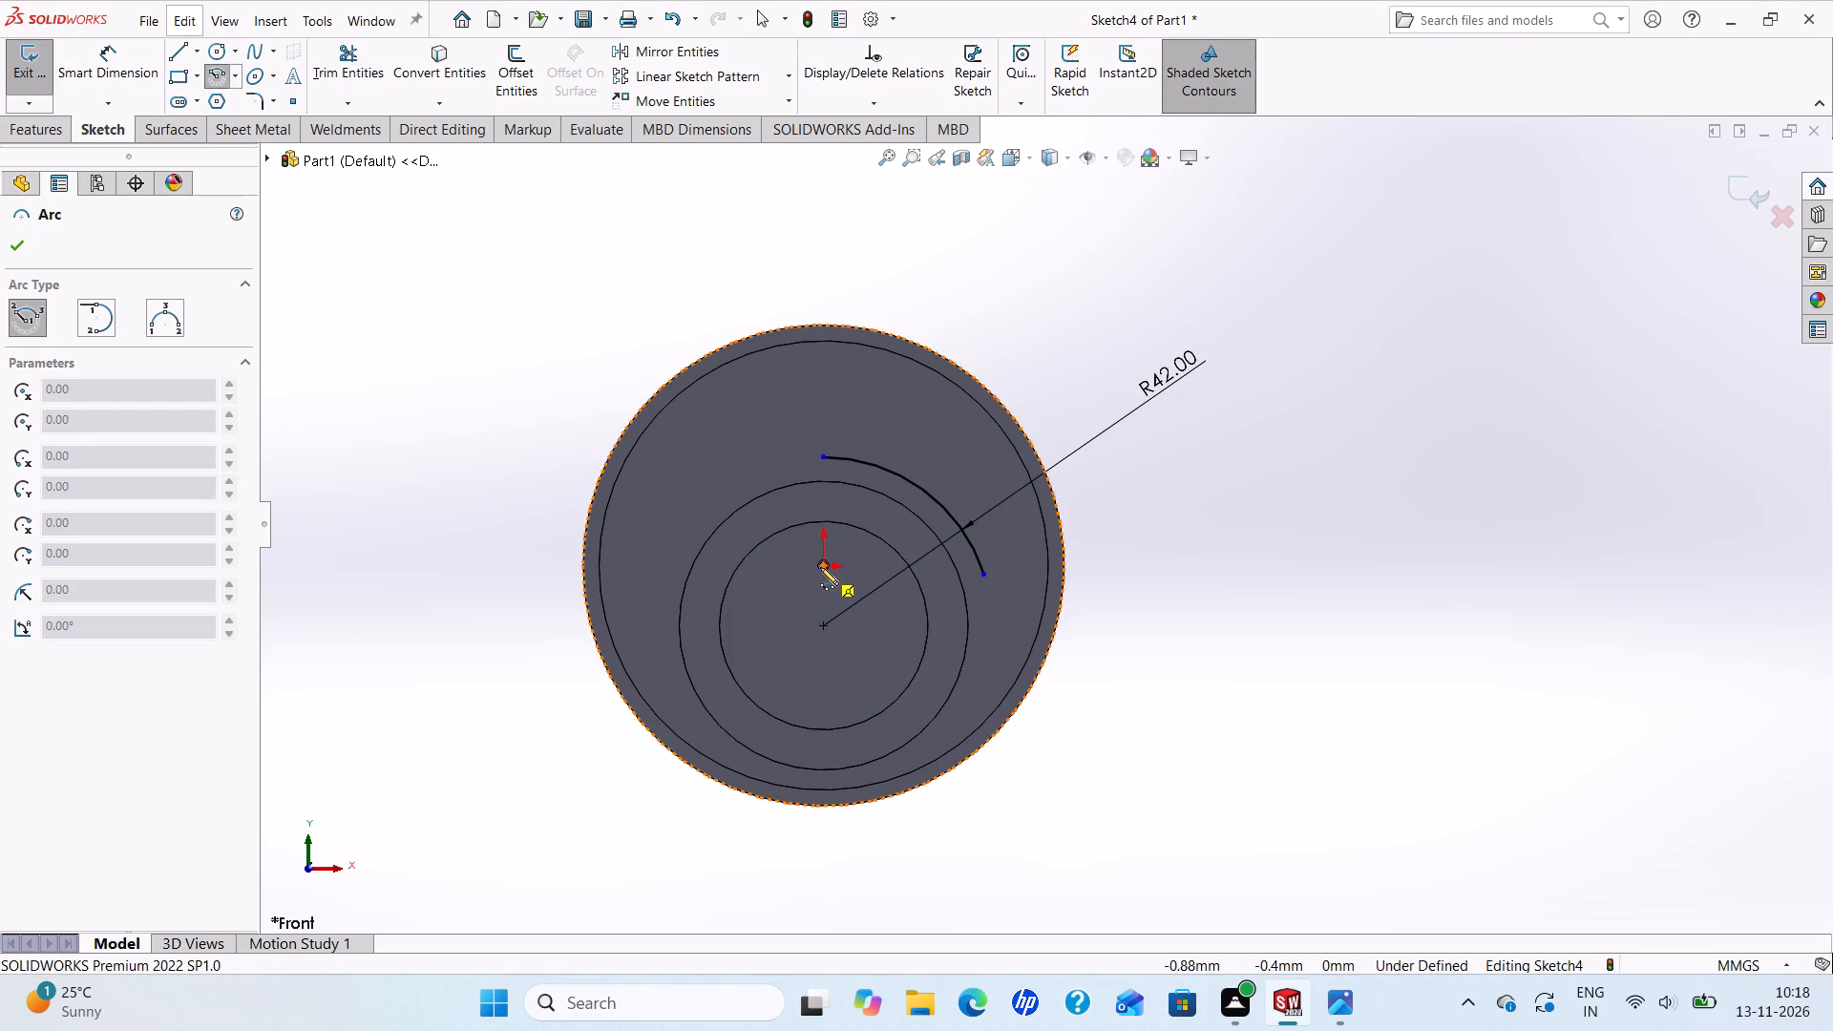
click(820, 567)
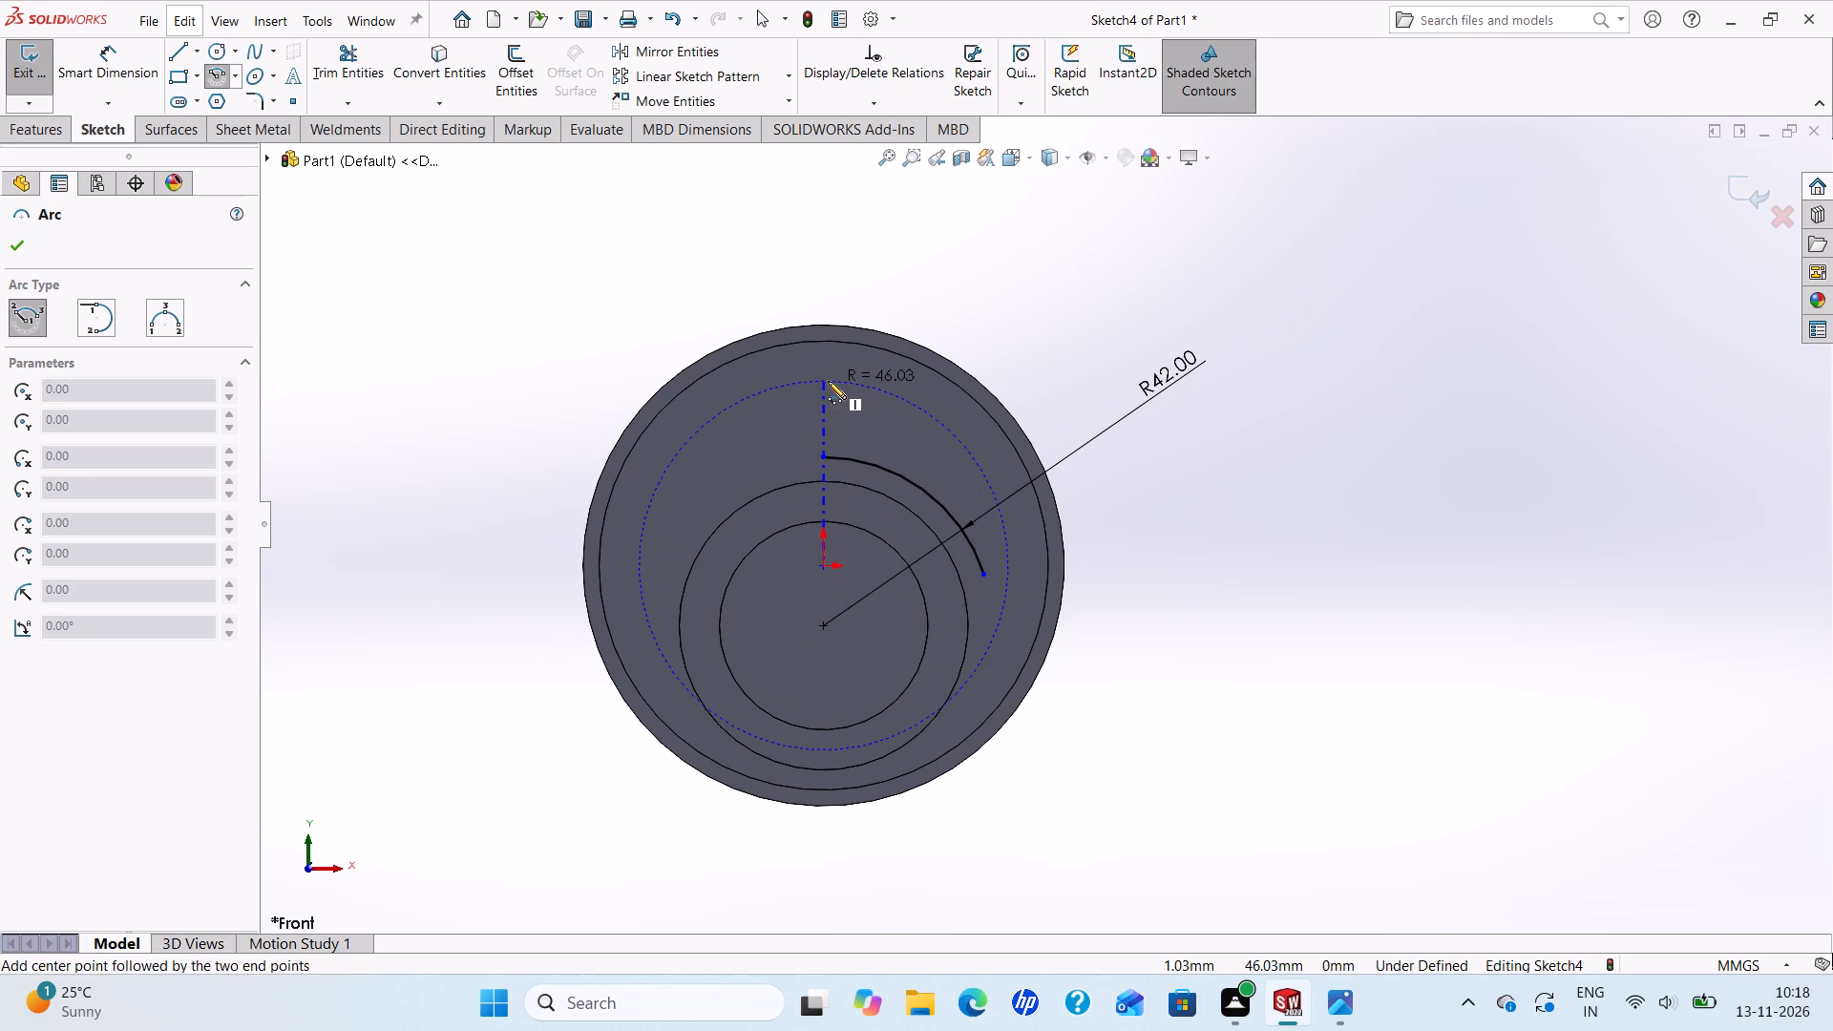
click(823, 370)
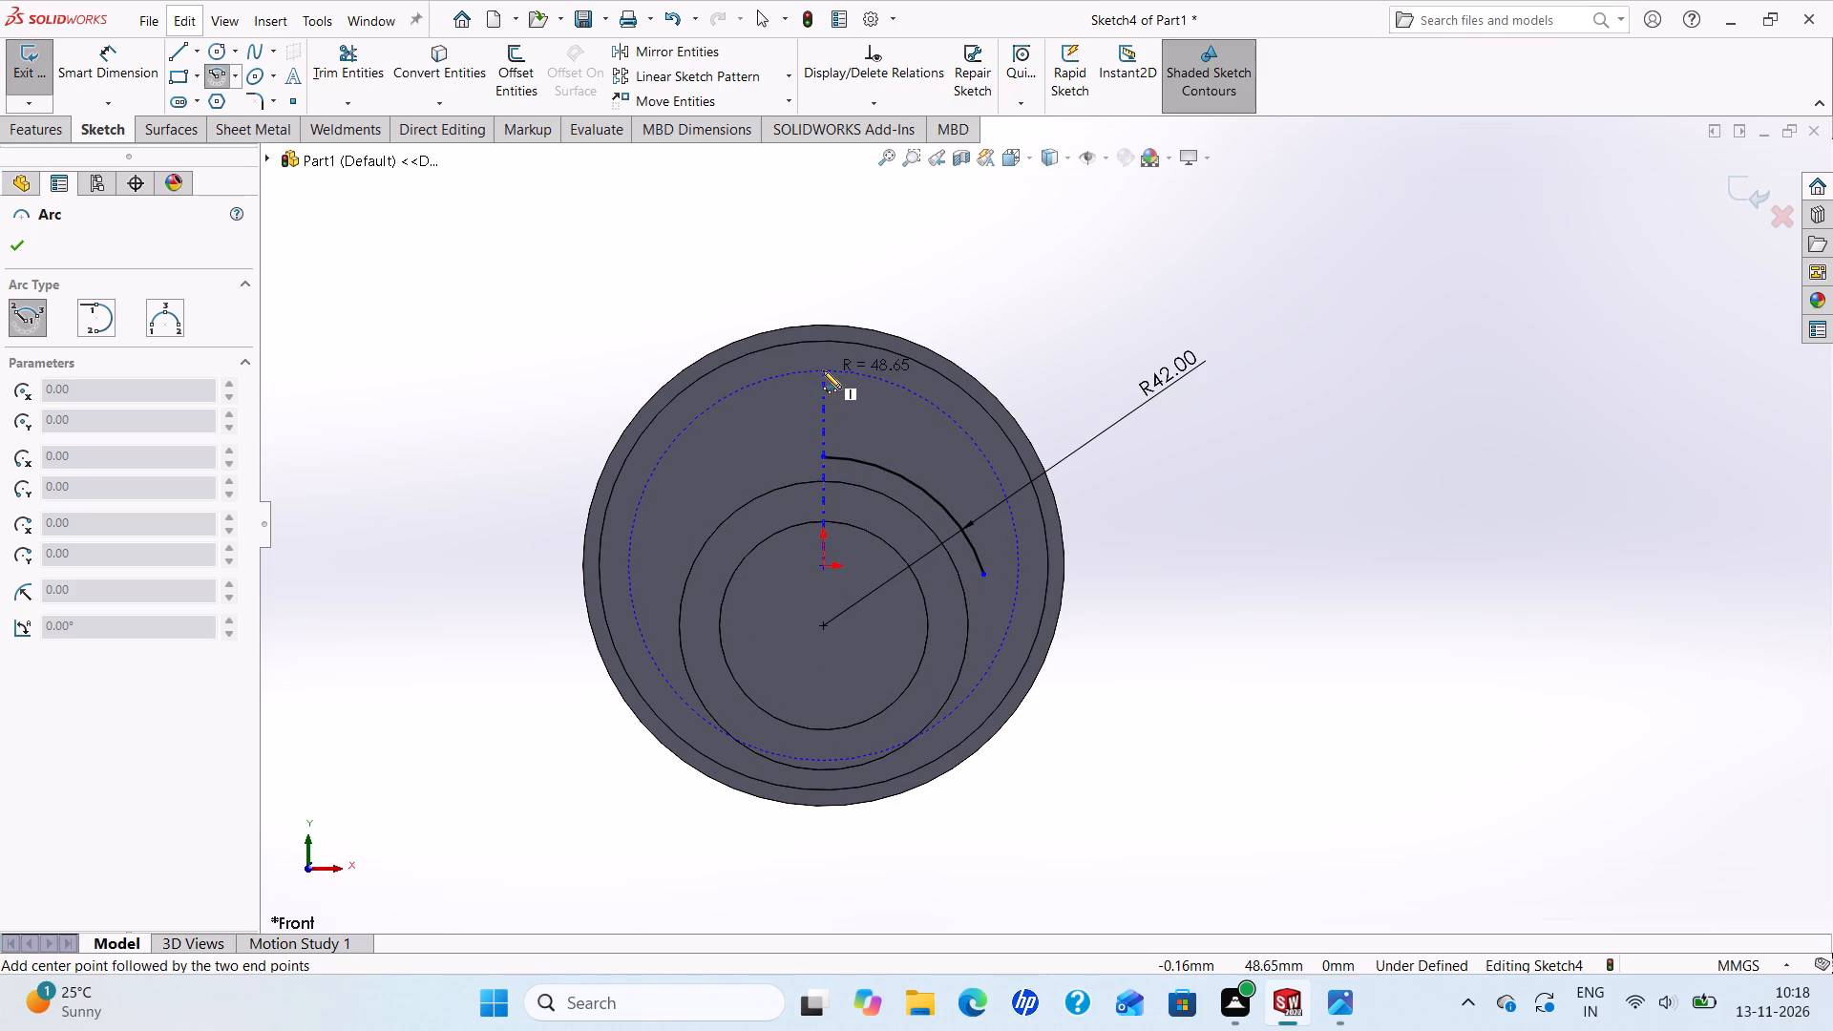
click(1034, 556)
right_click(1034, 556)
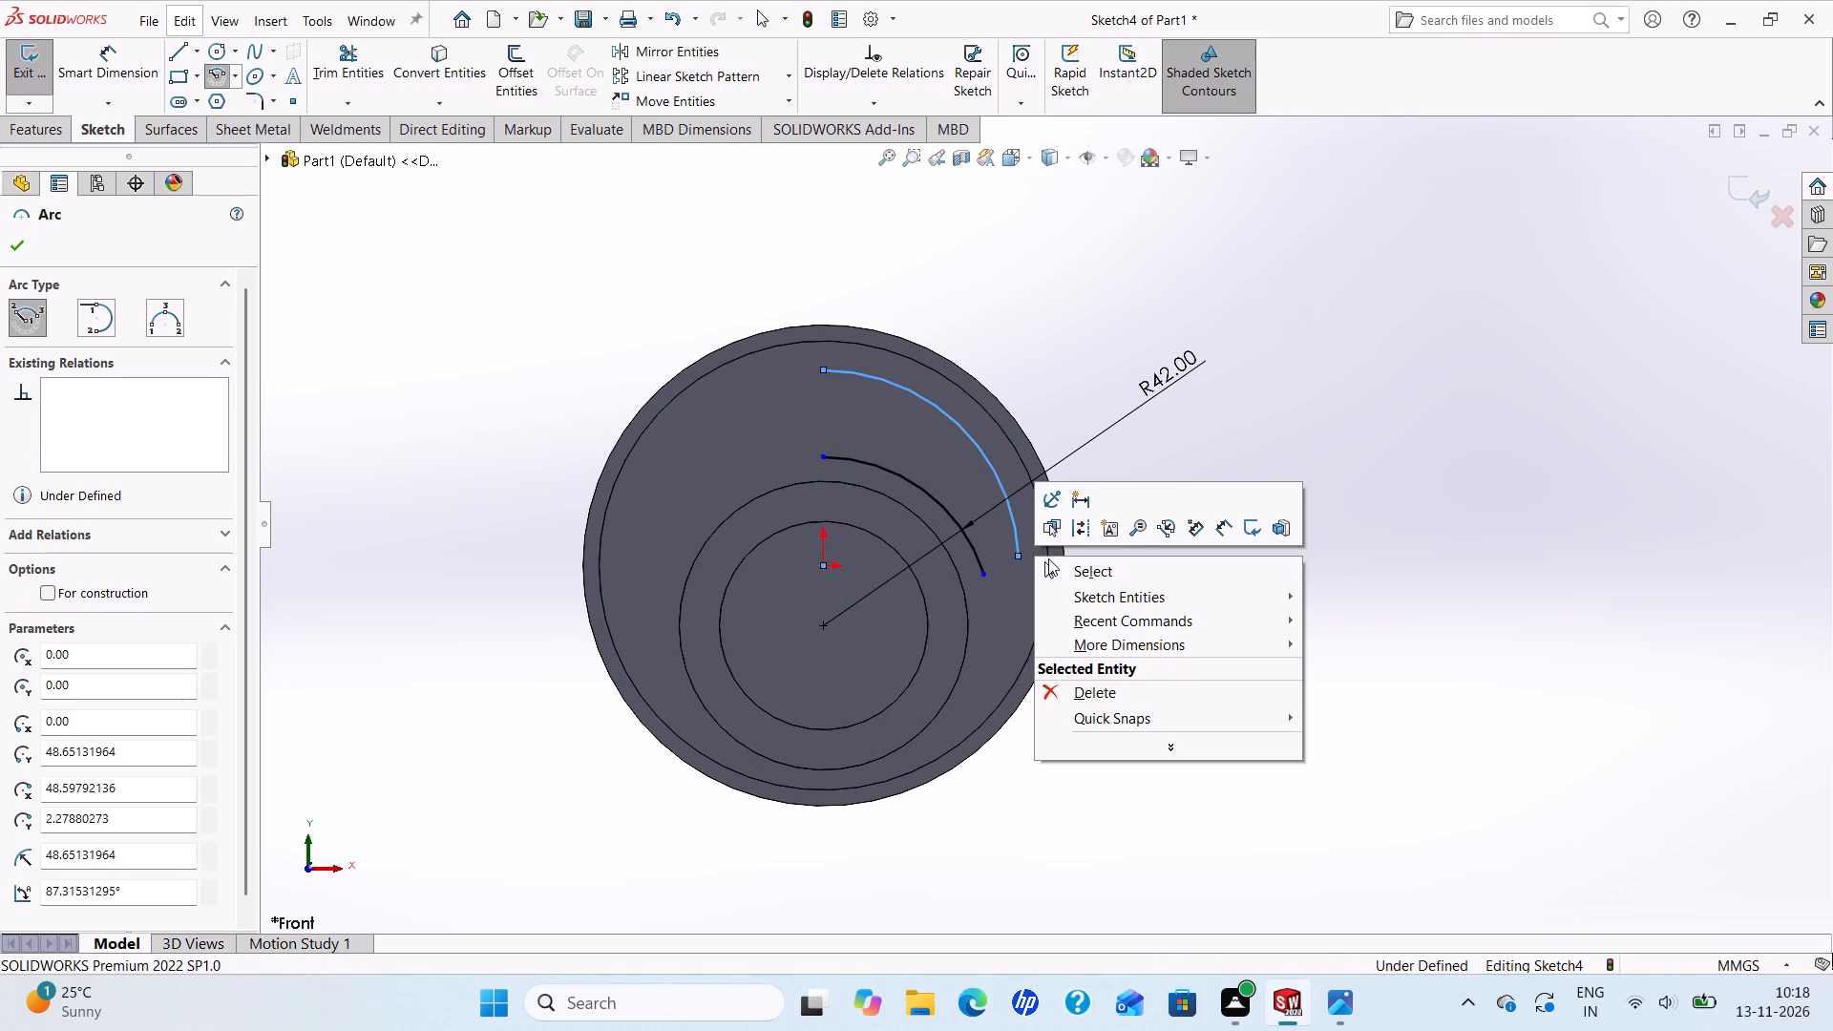
click(1067, 564)
Dimension the new outer arc's radius as 49 mm and check it against the reference drawing.
click(91, 76)
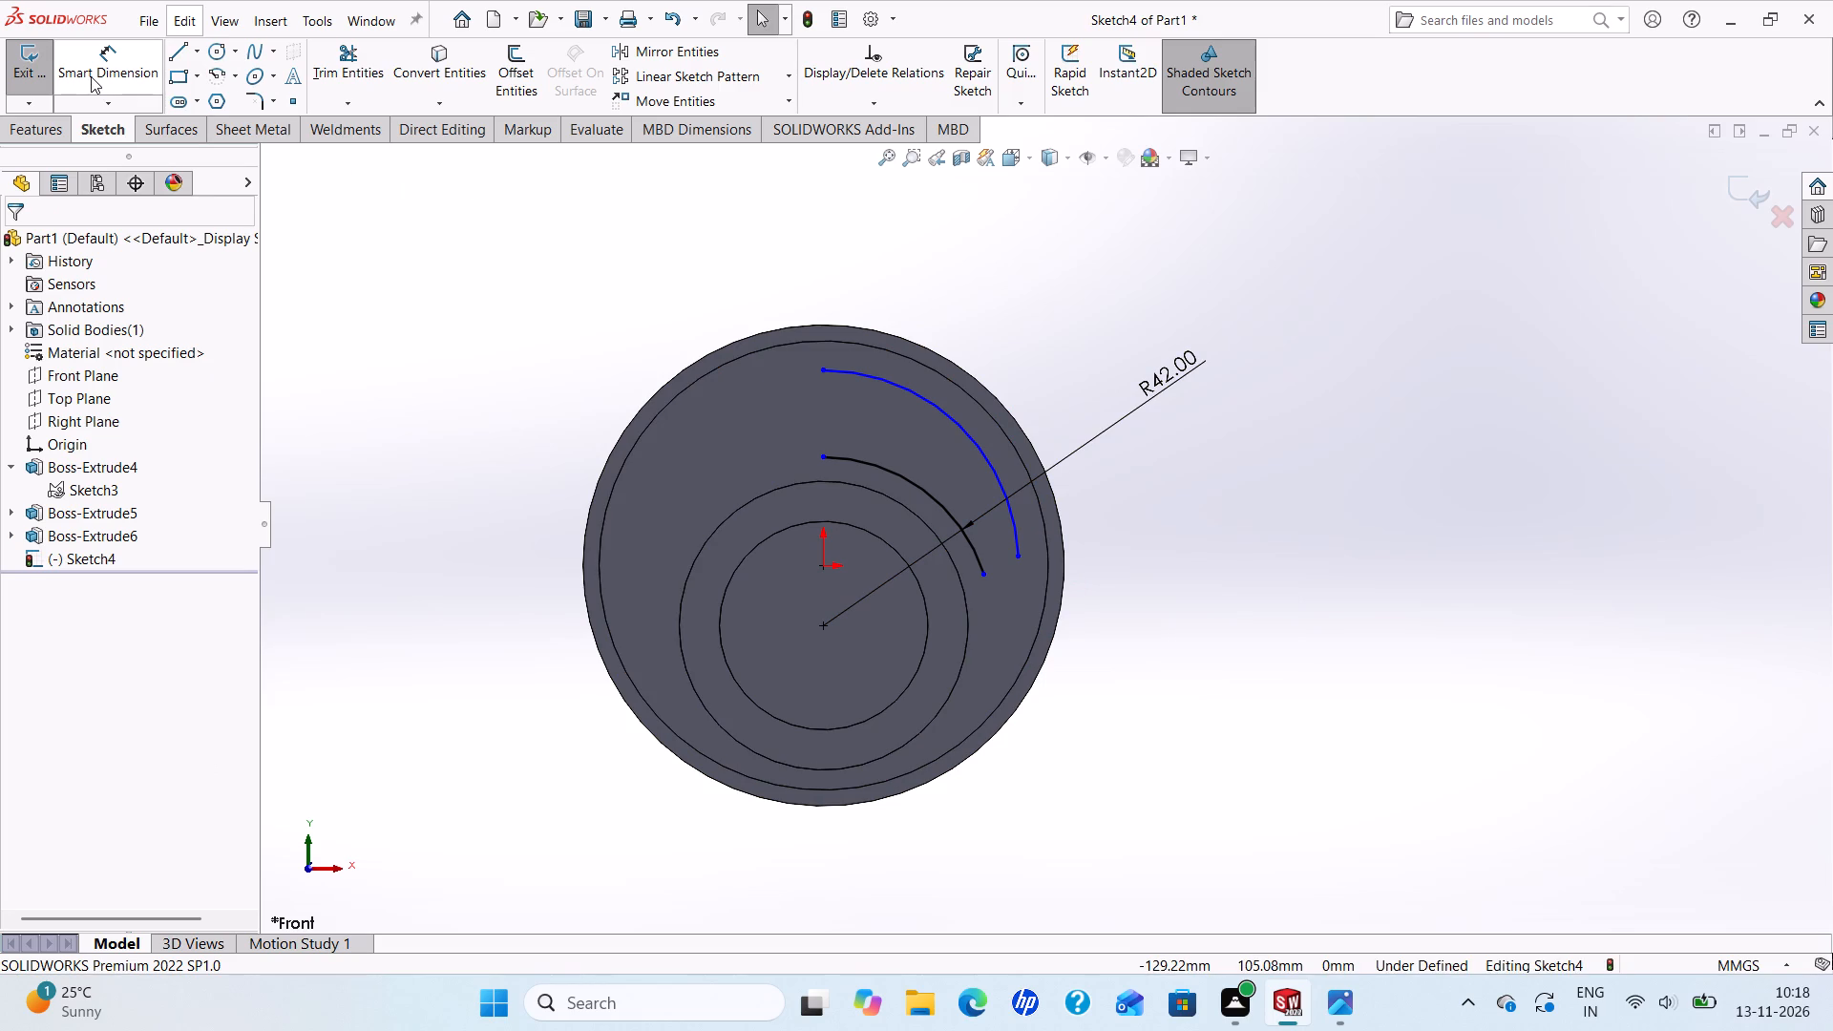
click(956, 422)
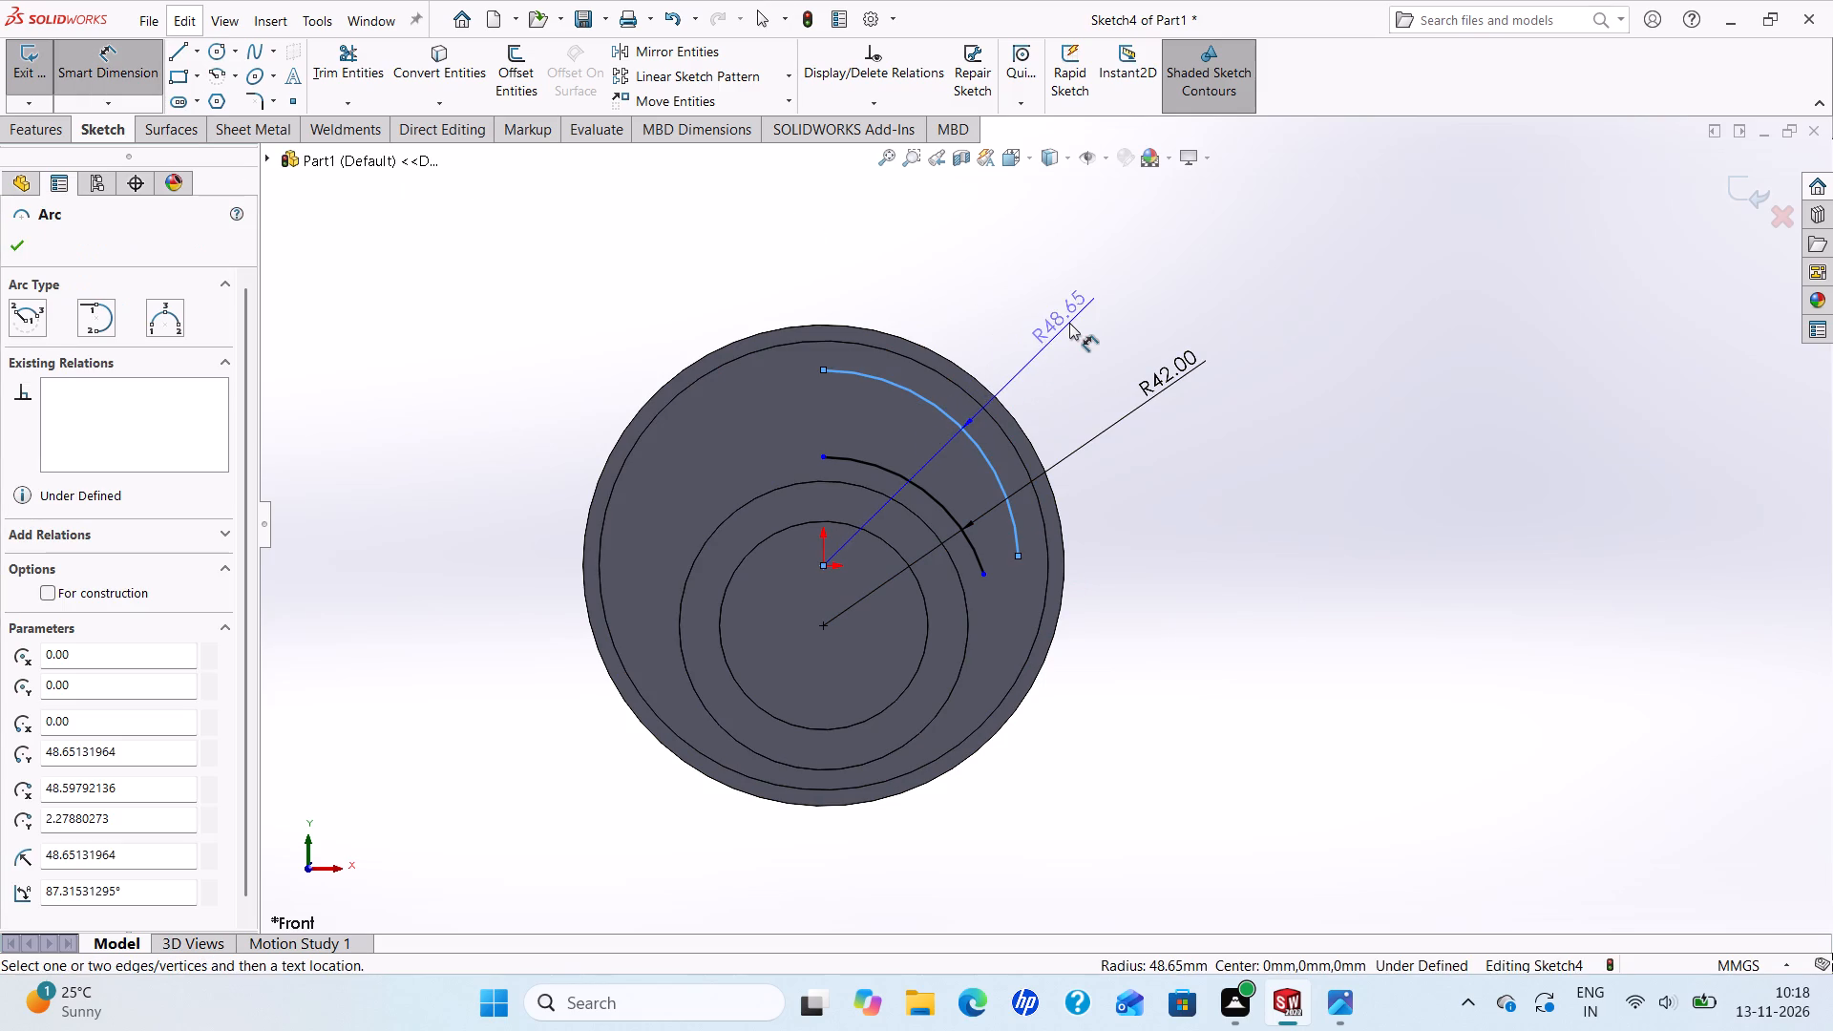
click(1092, 308)
text(49)
key(Return)
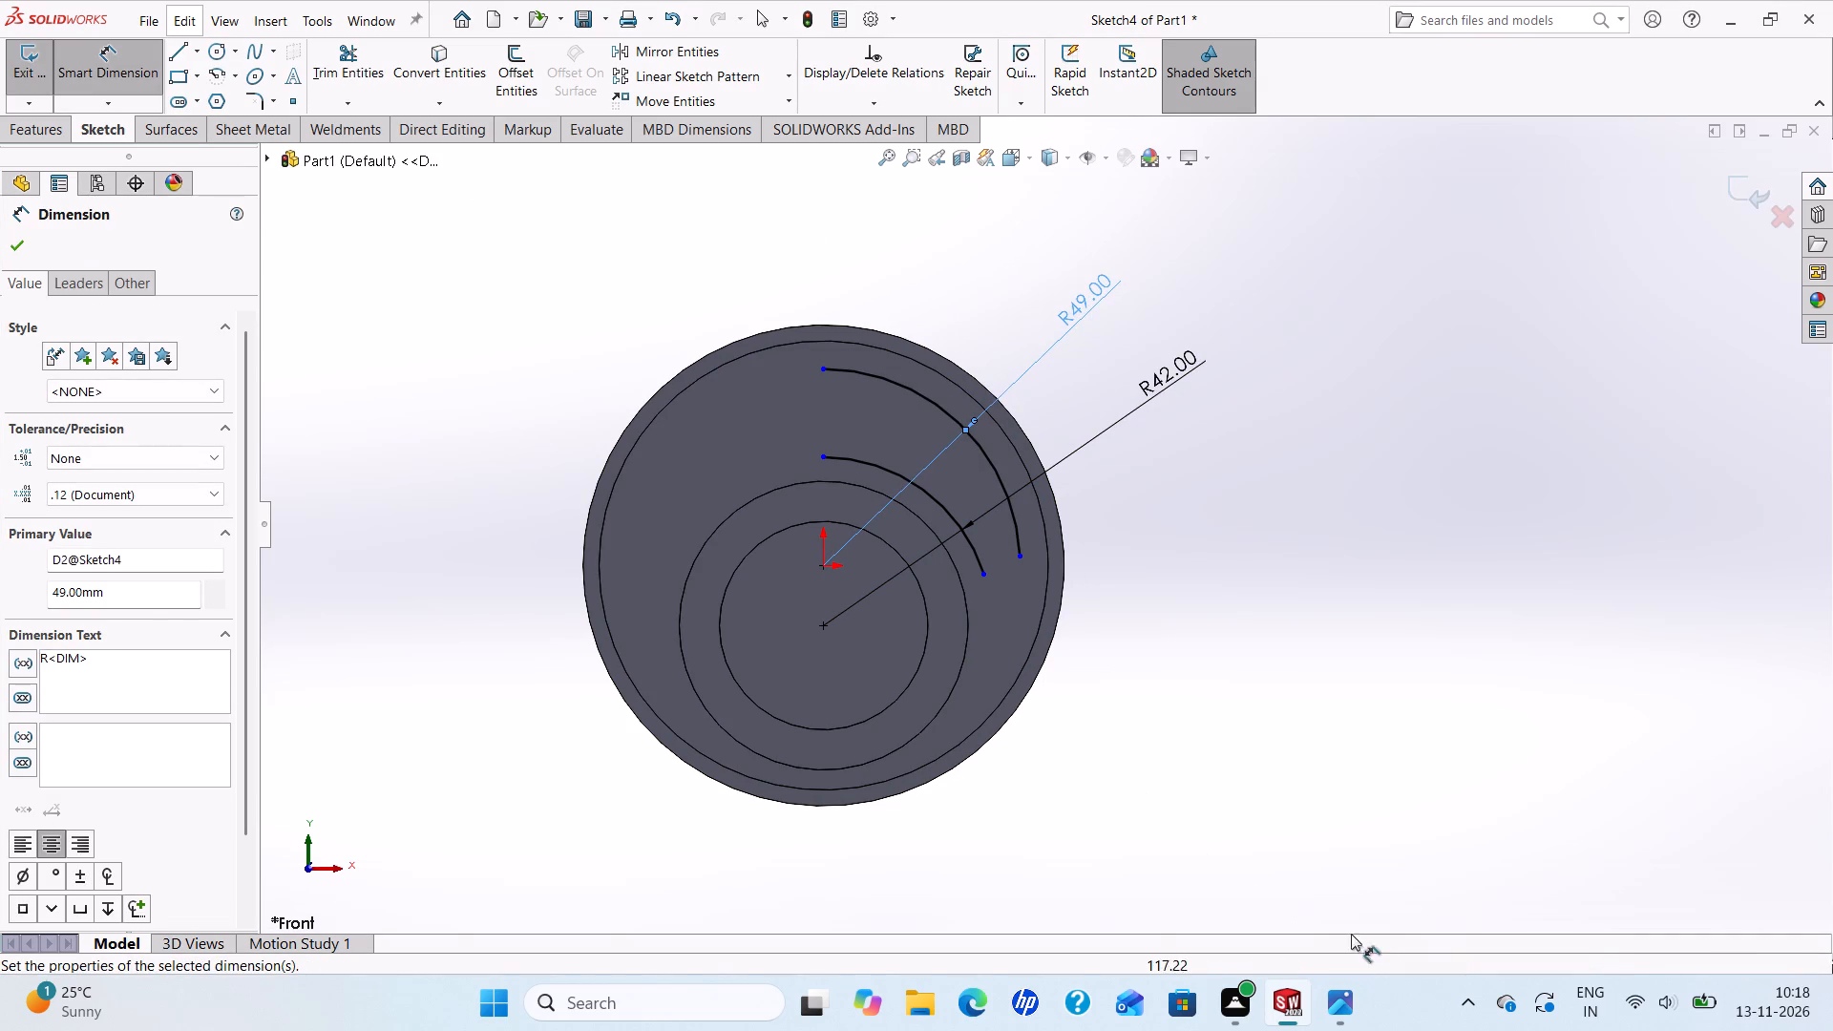
click(1348, 997)
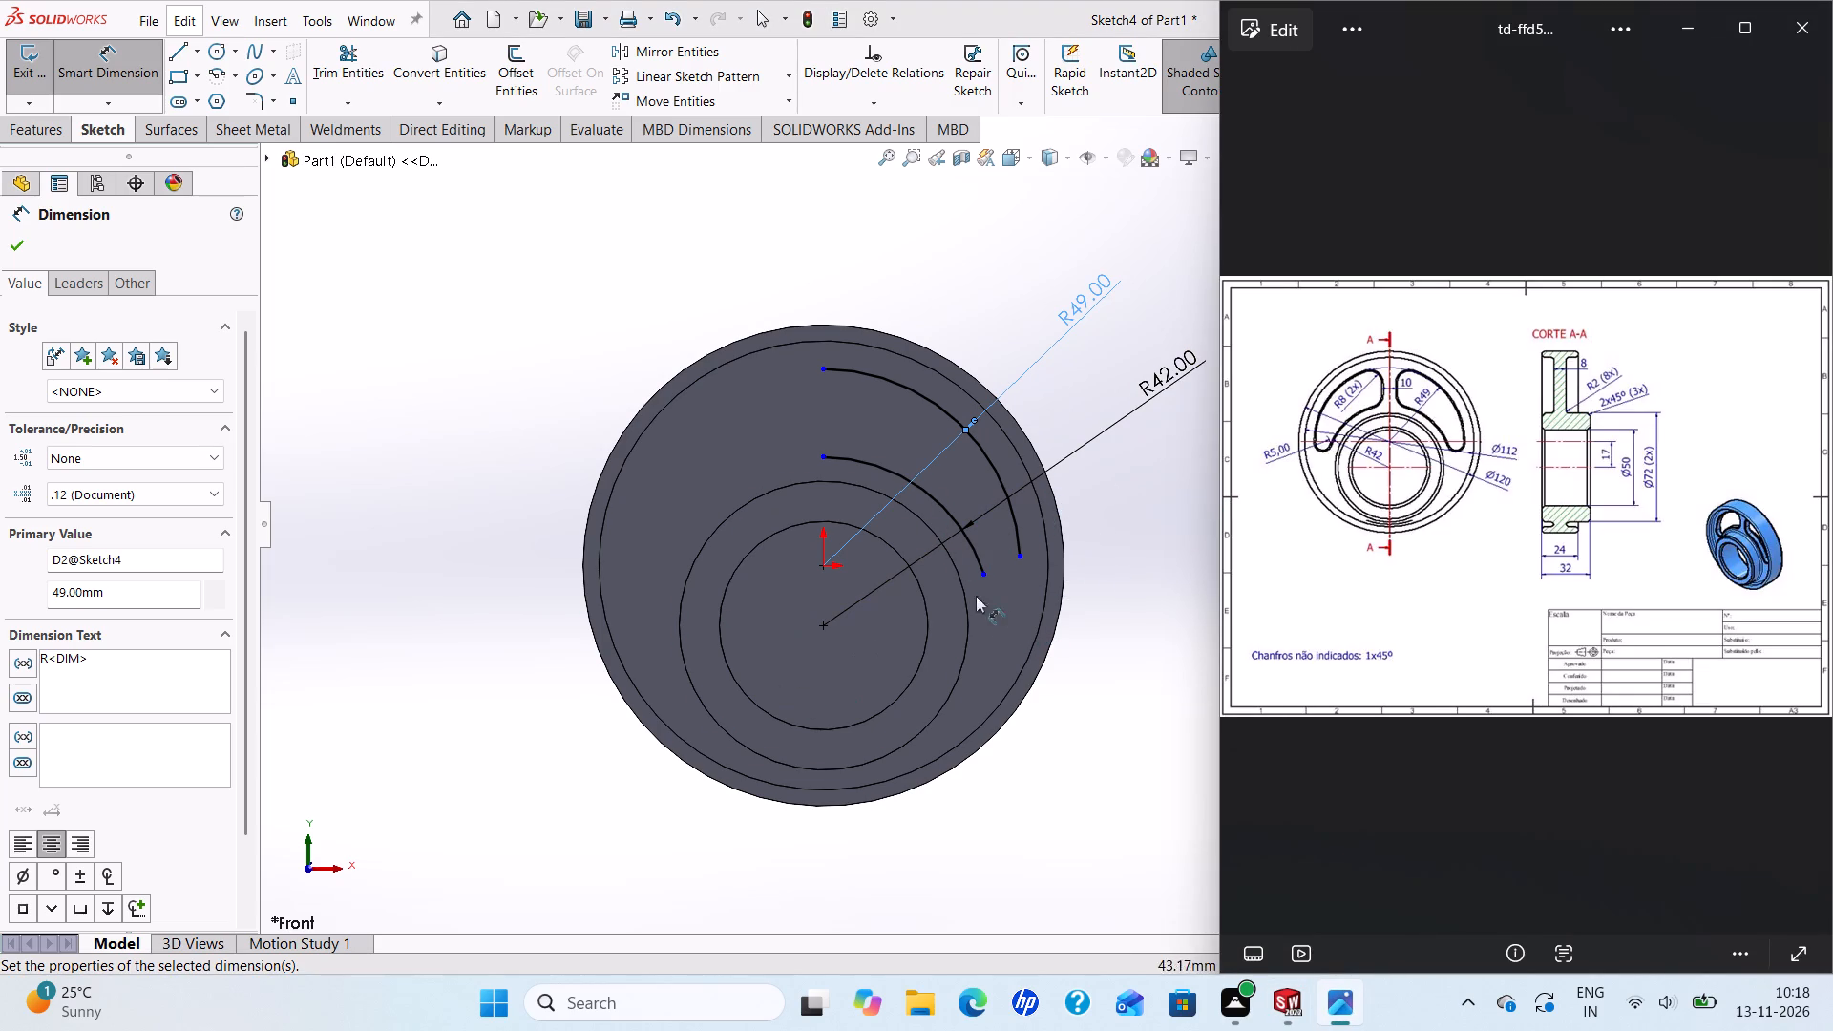
click(10, 244)
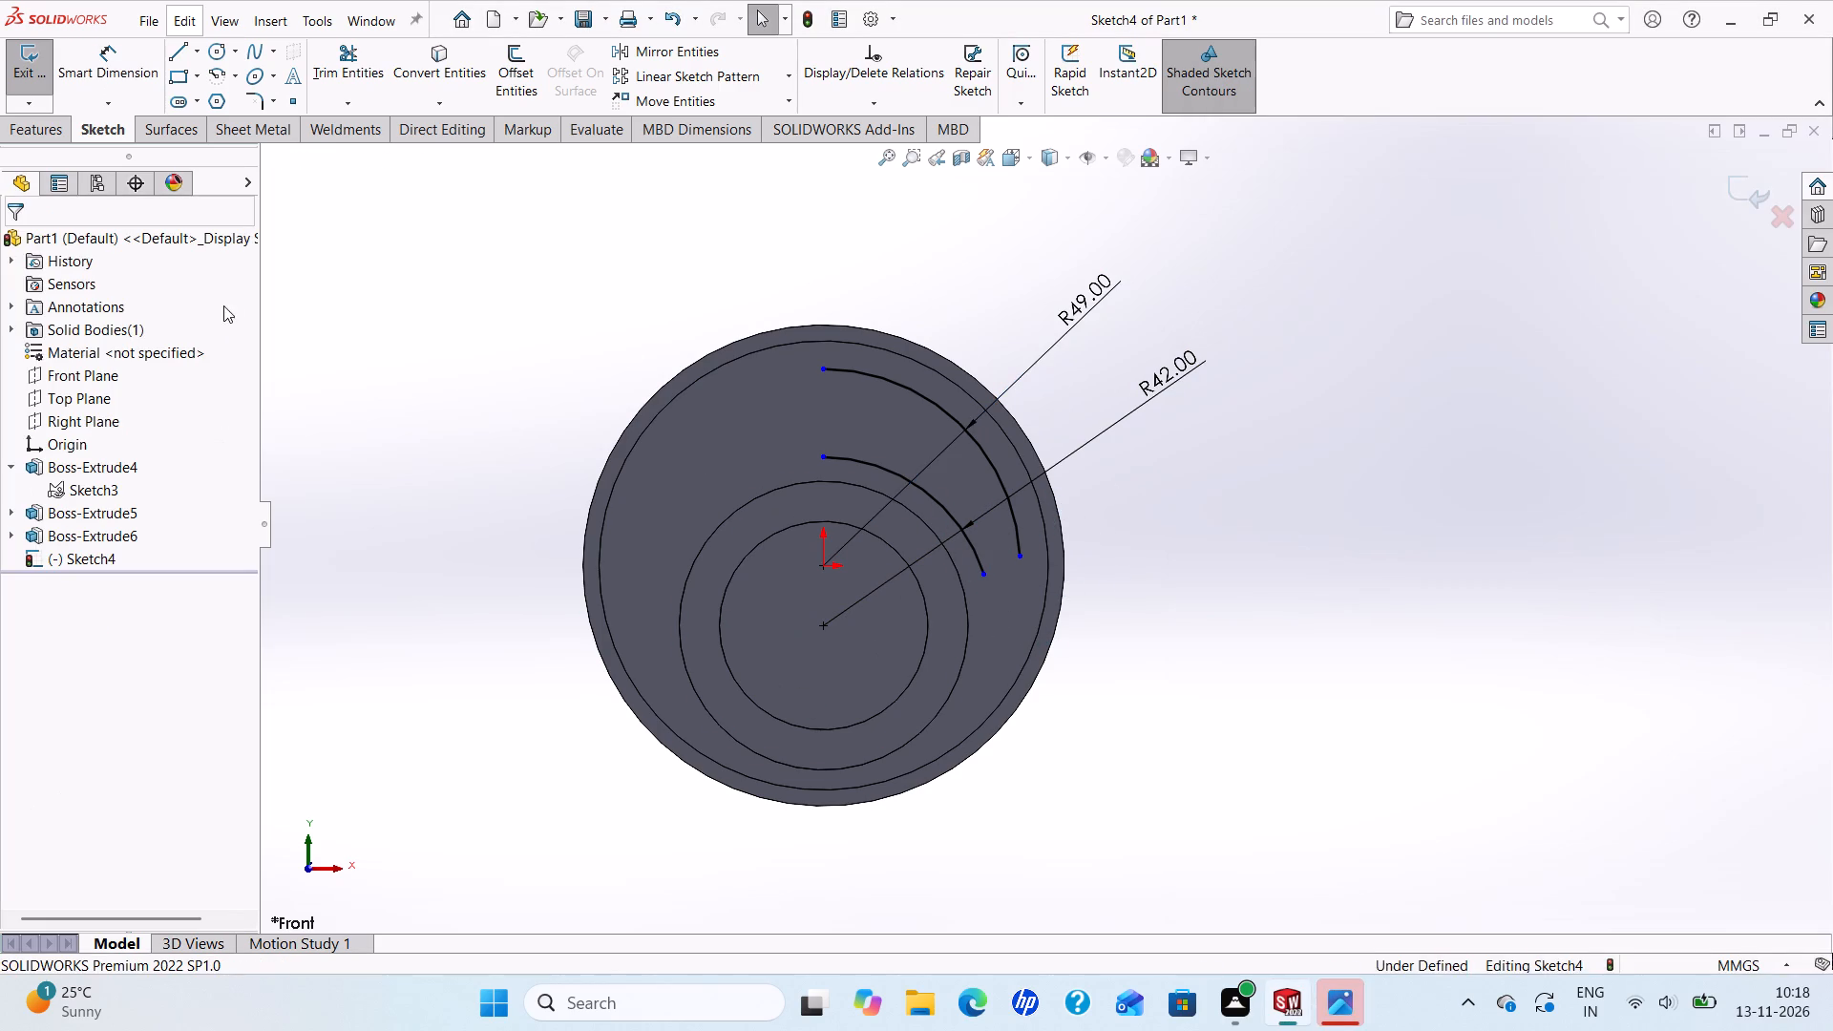
Draw a vertical construction centreline from the top of the disc's outer edge down to the origin.
click(200, 52)
click(194, 105)
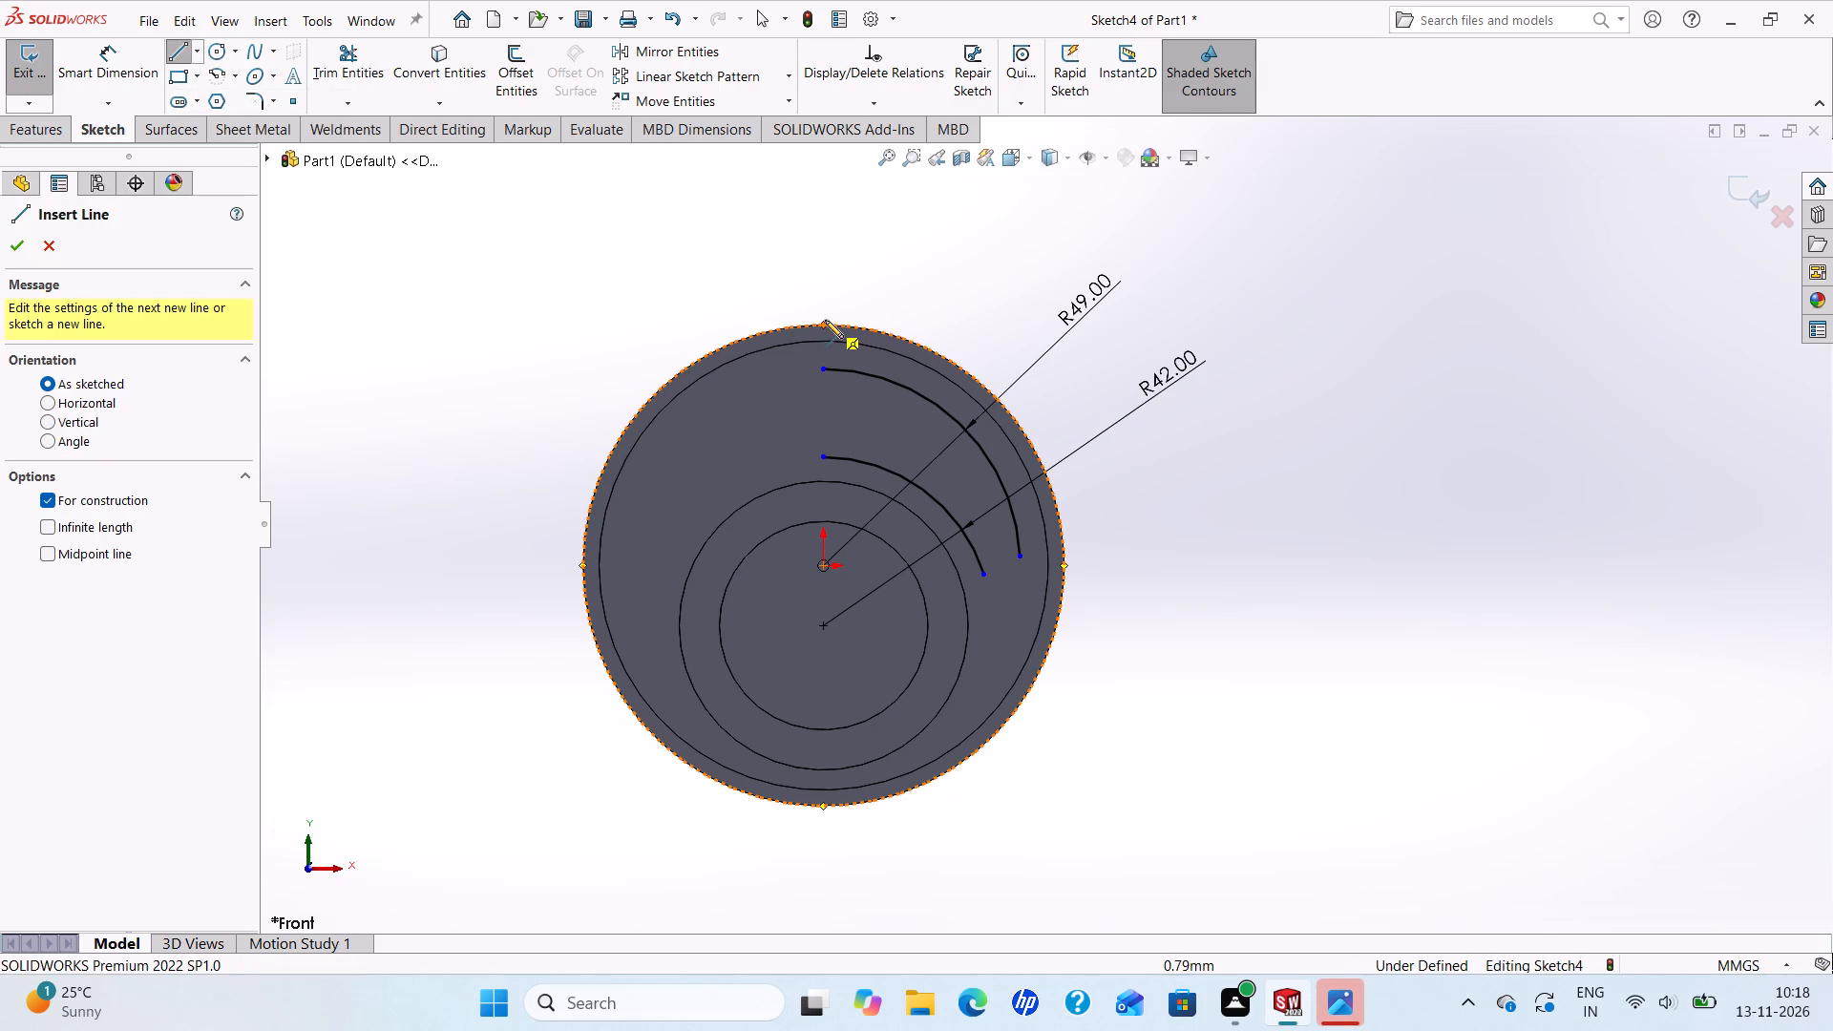
click(825, 320)
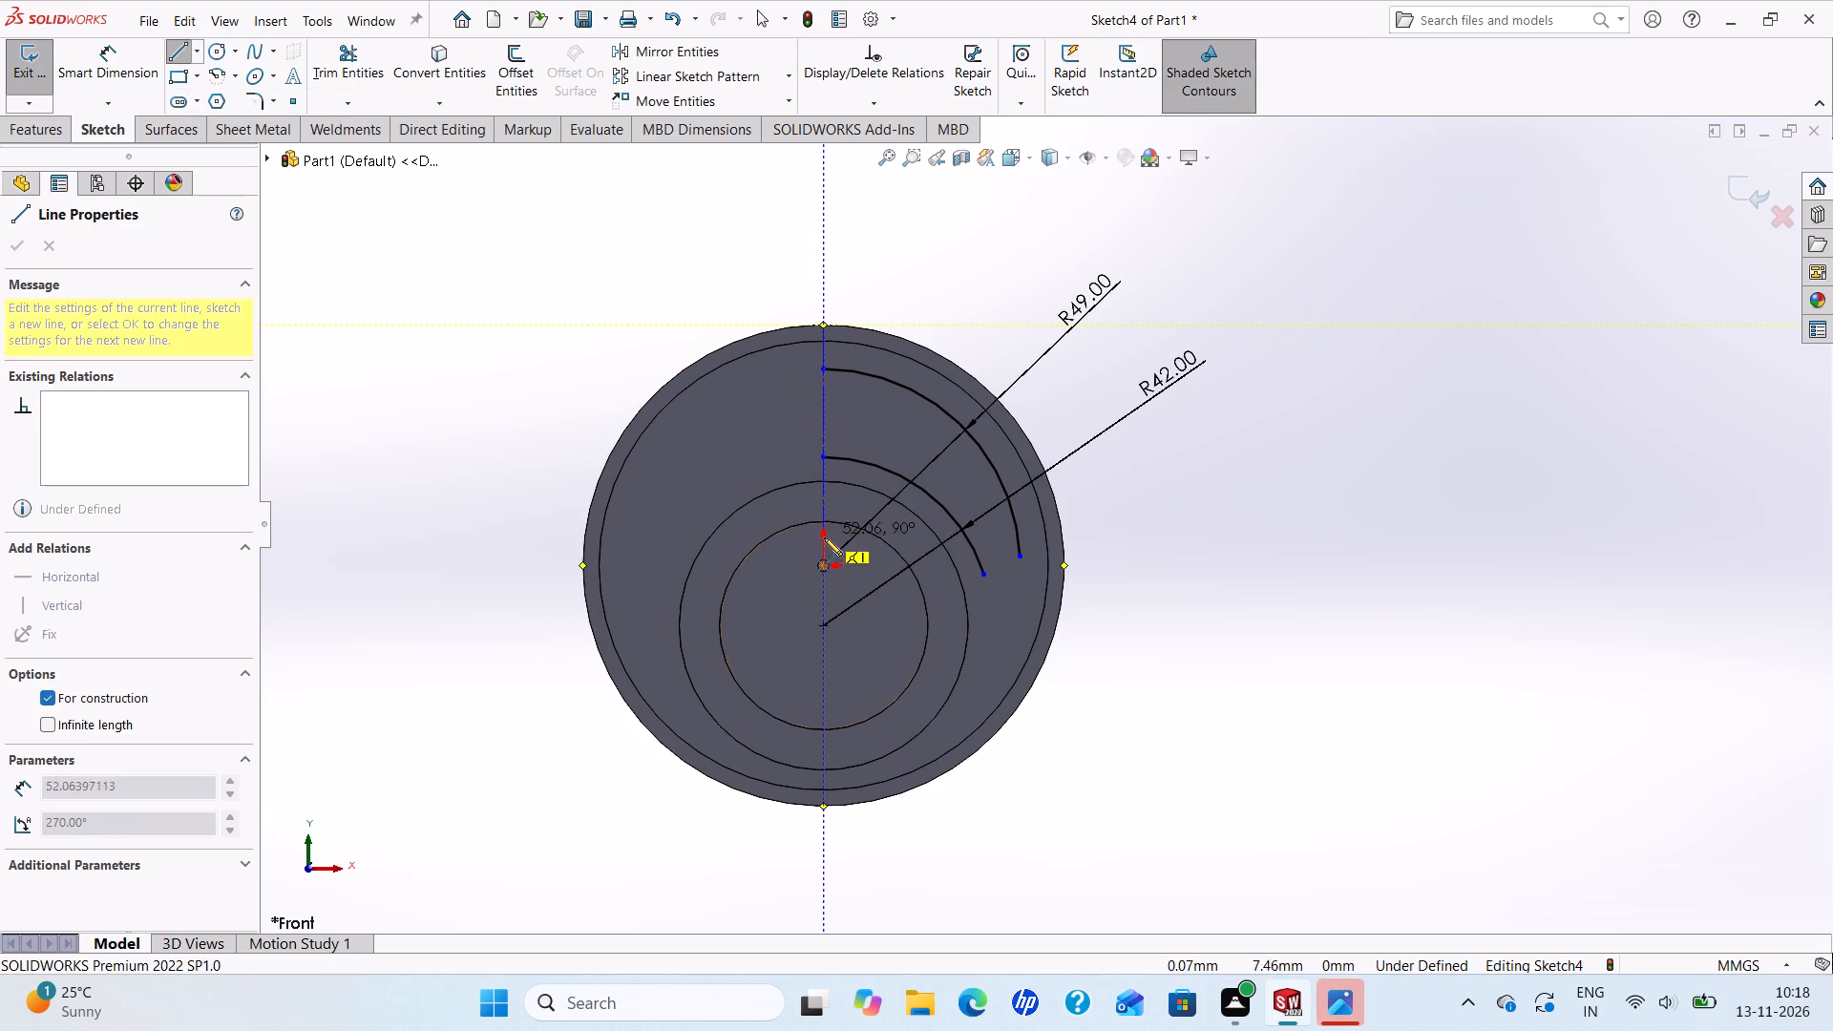
click(824, 564)
right_click(824, 564)
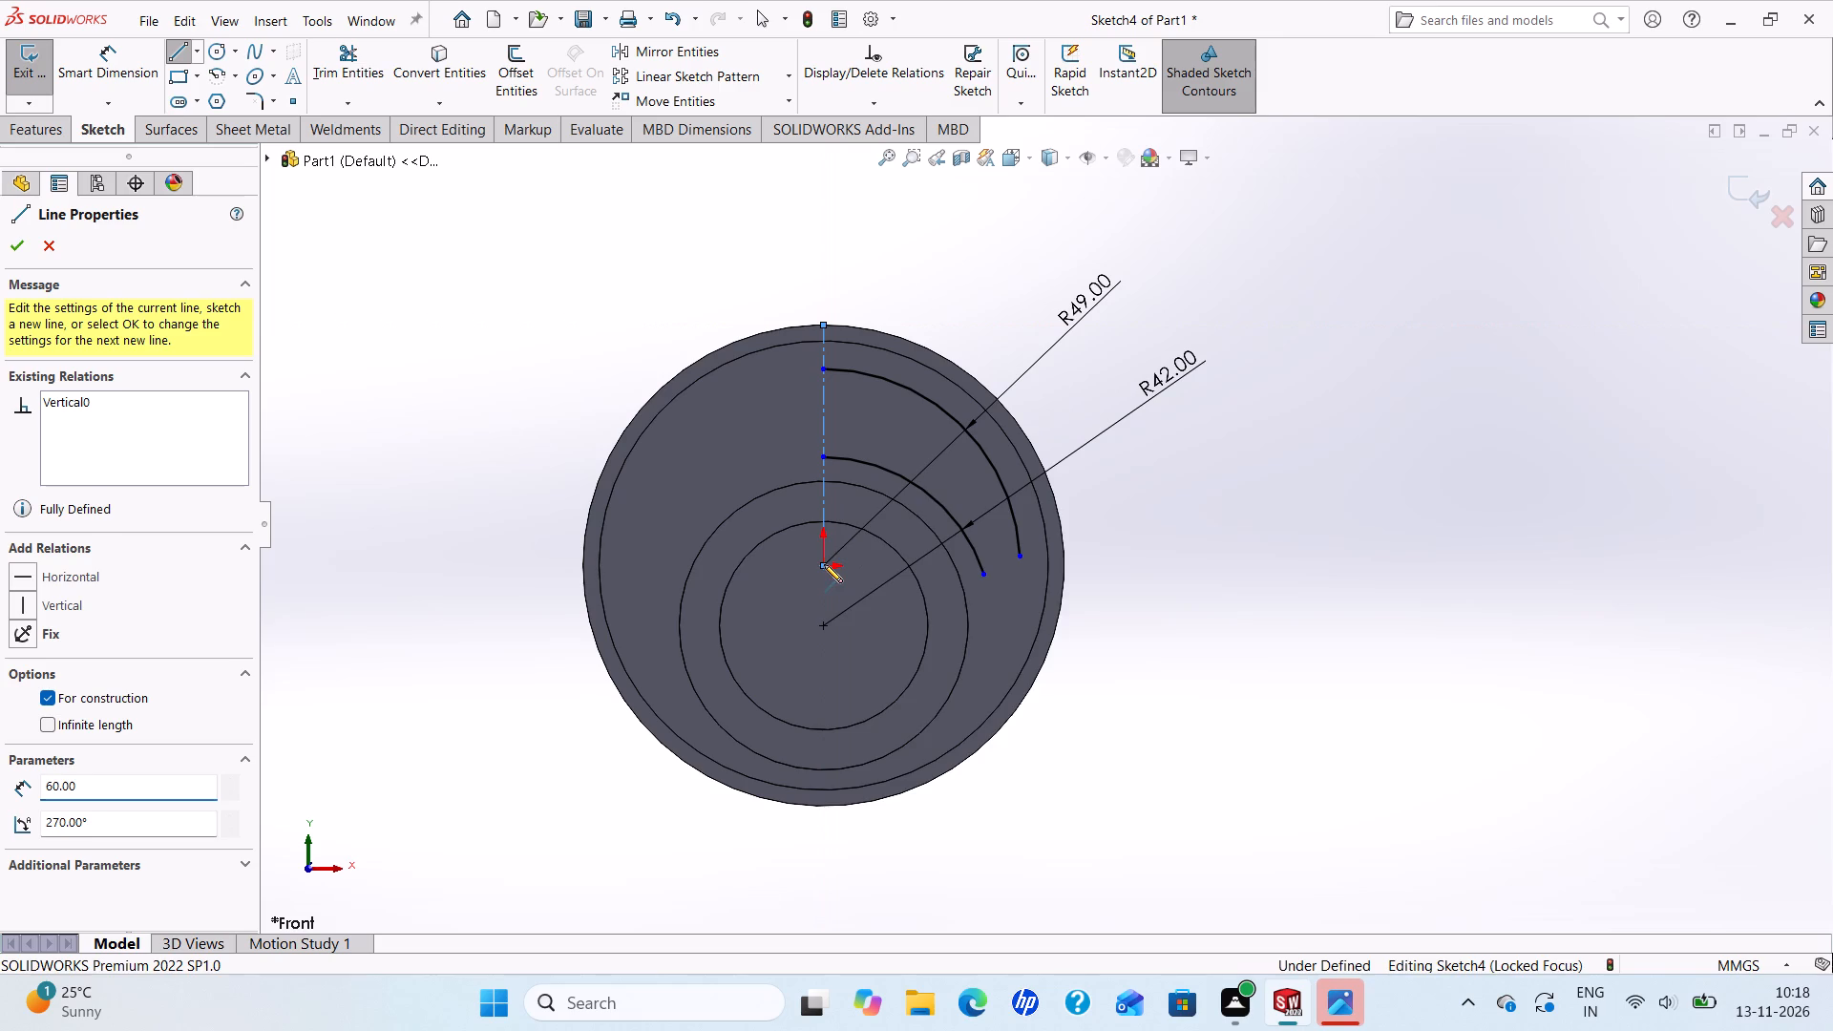
click(858, 575)
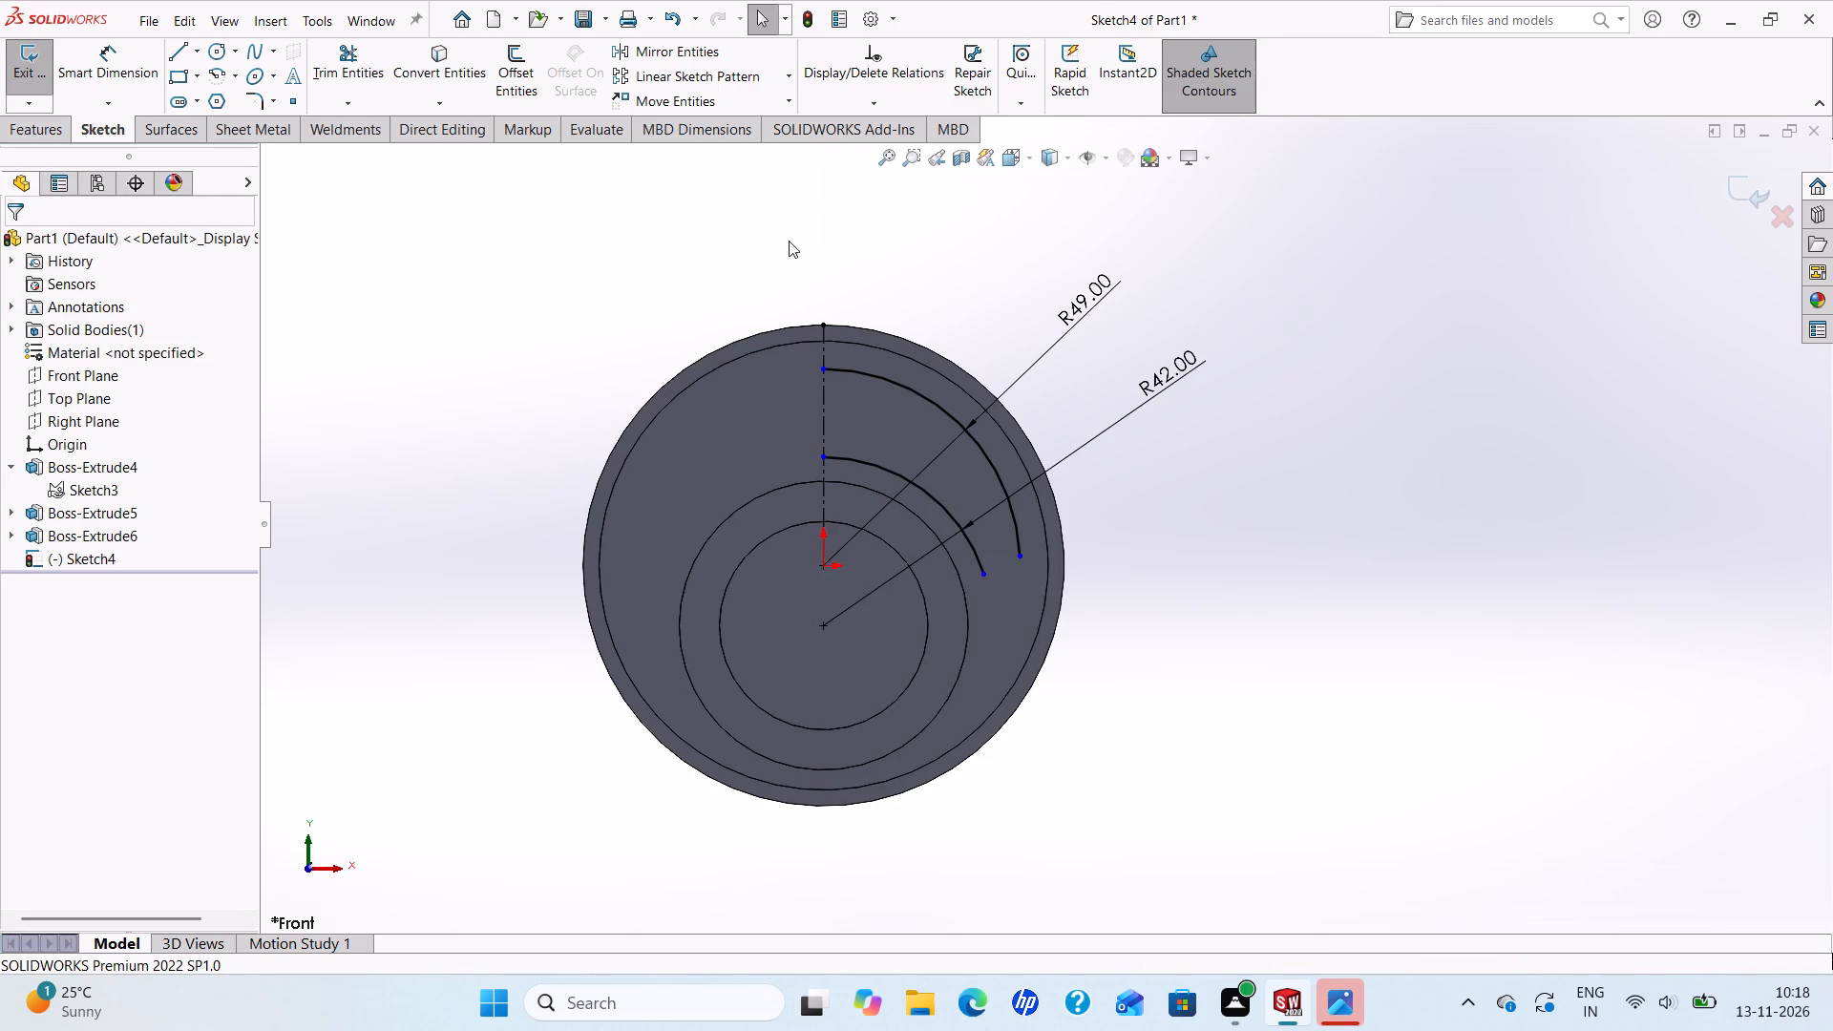
Following the reference drawing, offset the vertical centreline 5 mm in both directions.
click(1338, 999)
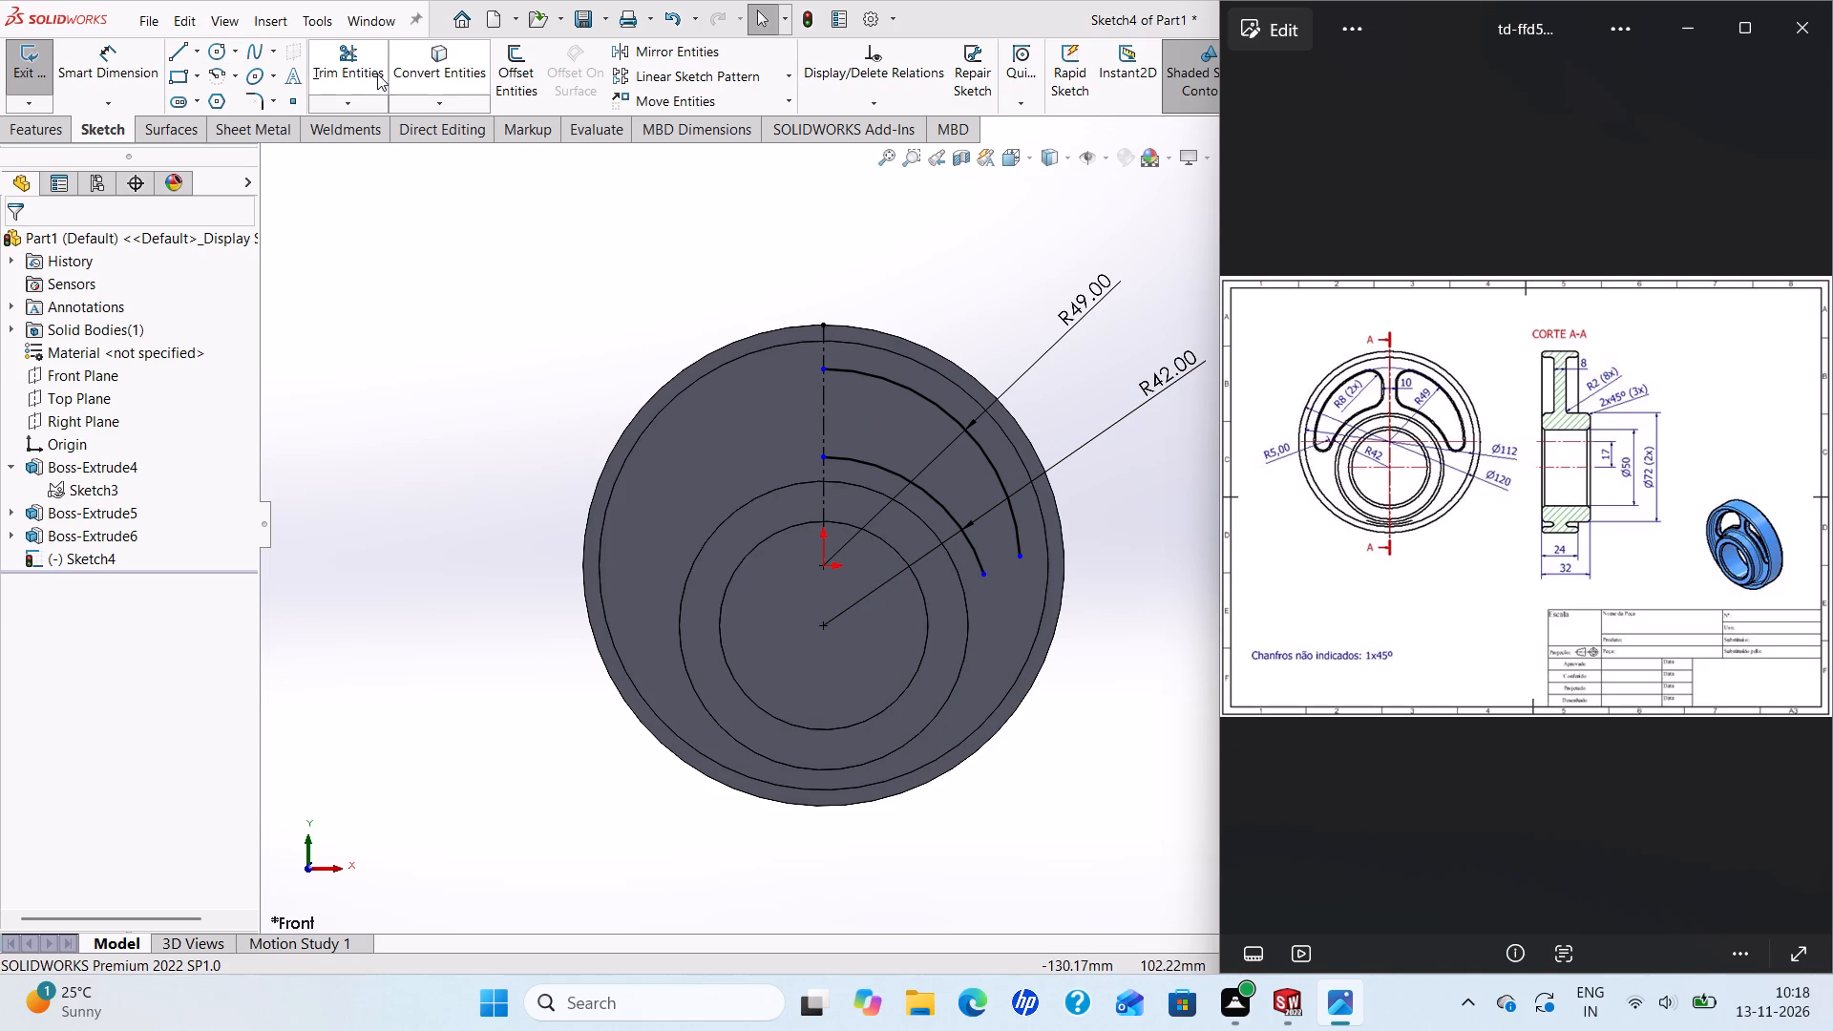
click(513, 67)
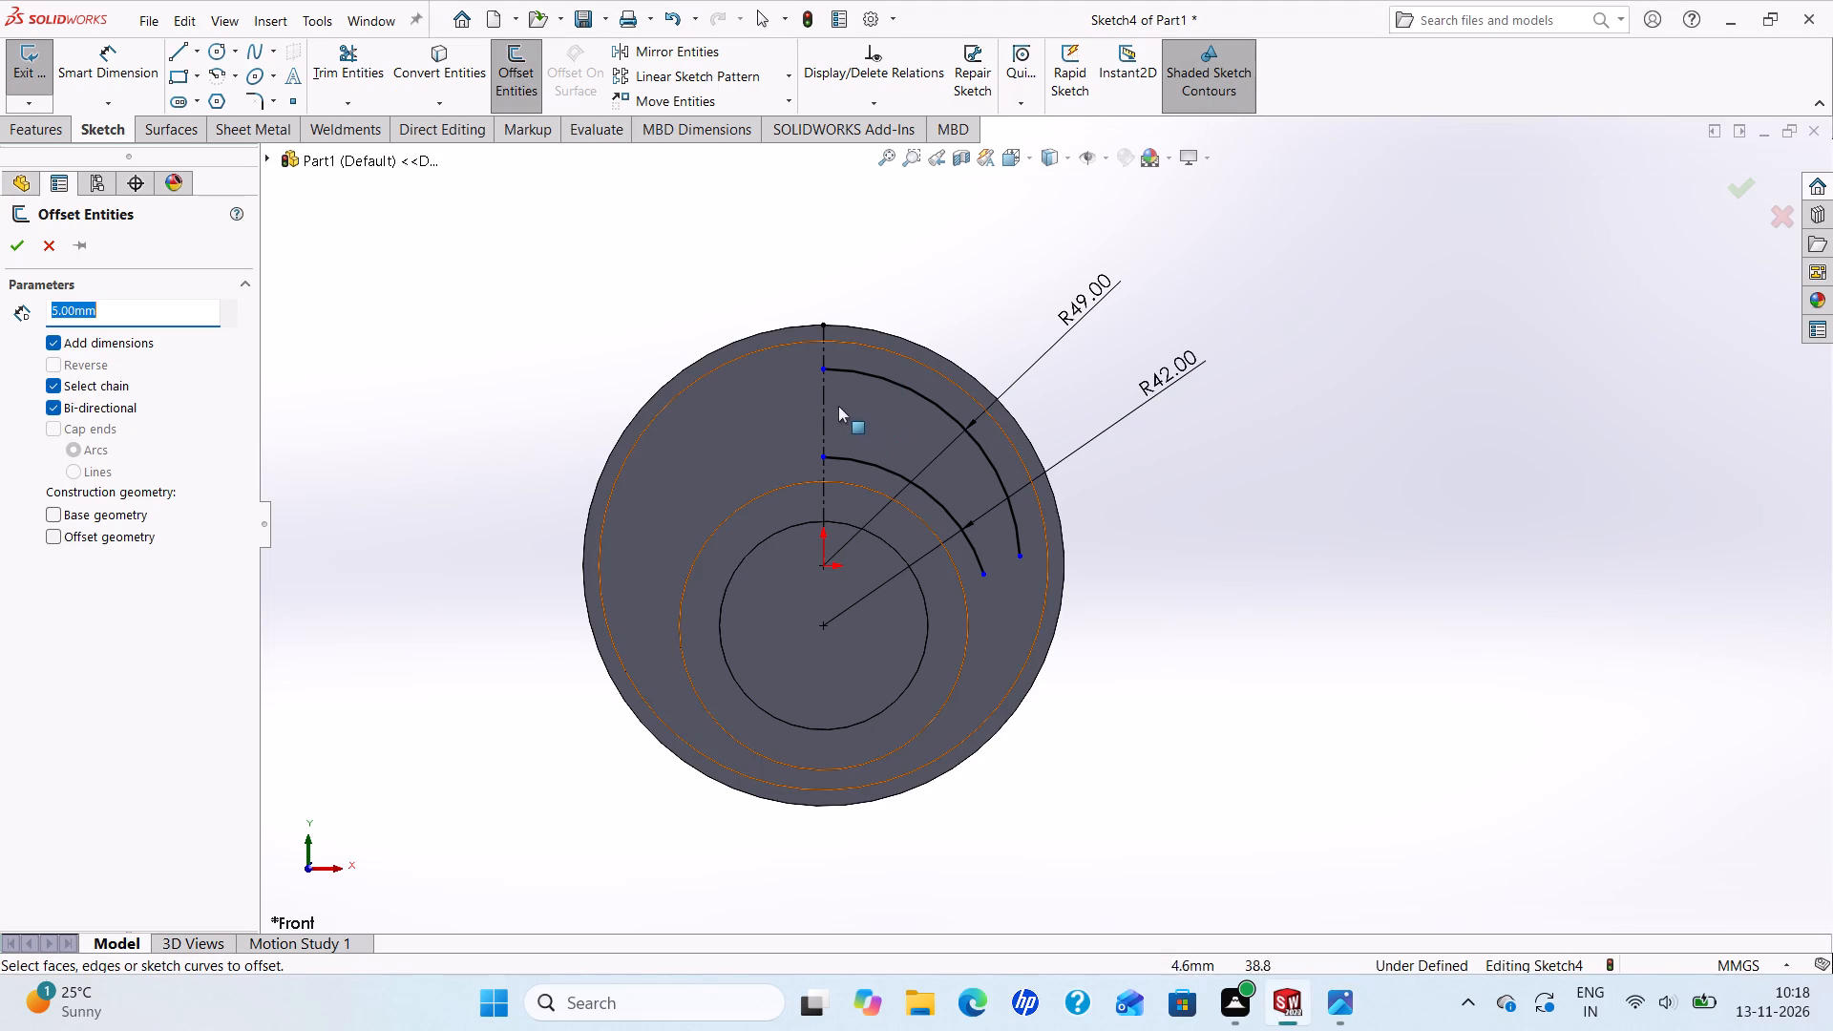
click(820, 404)
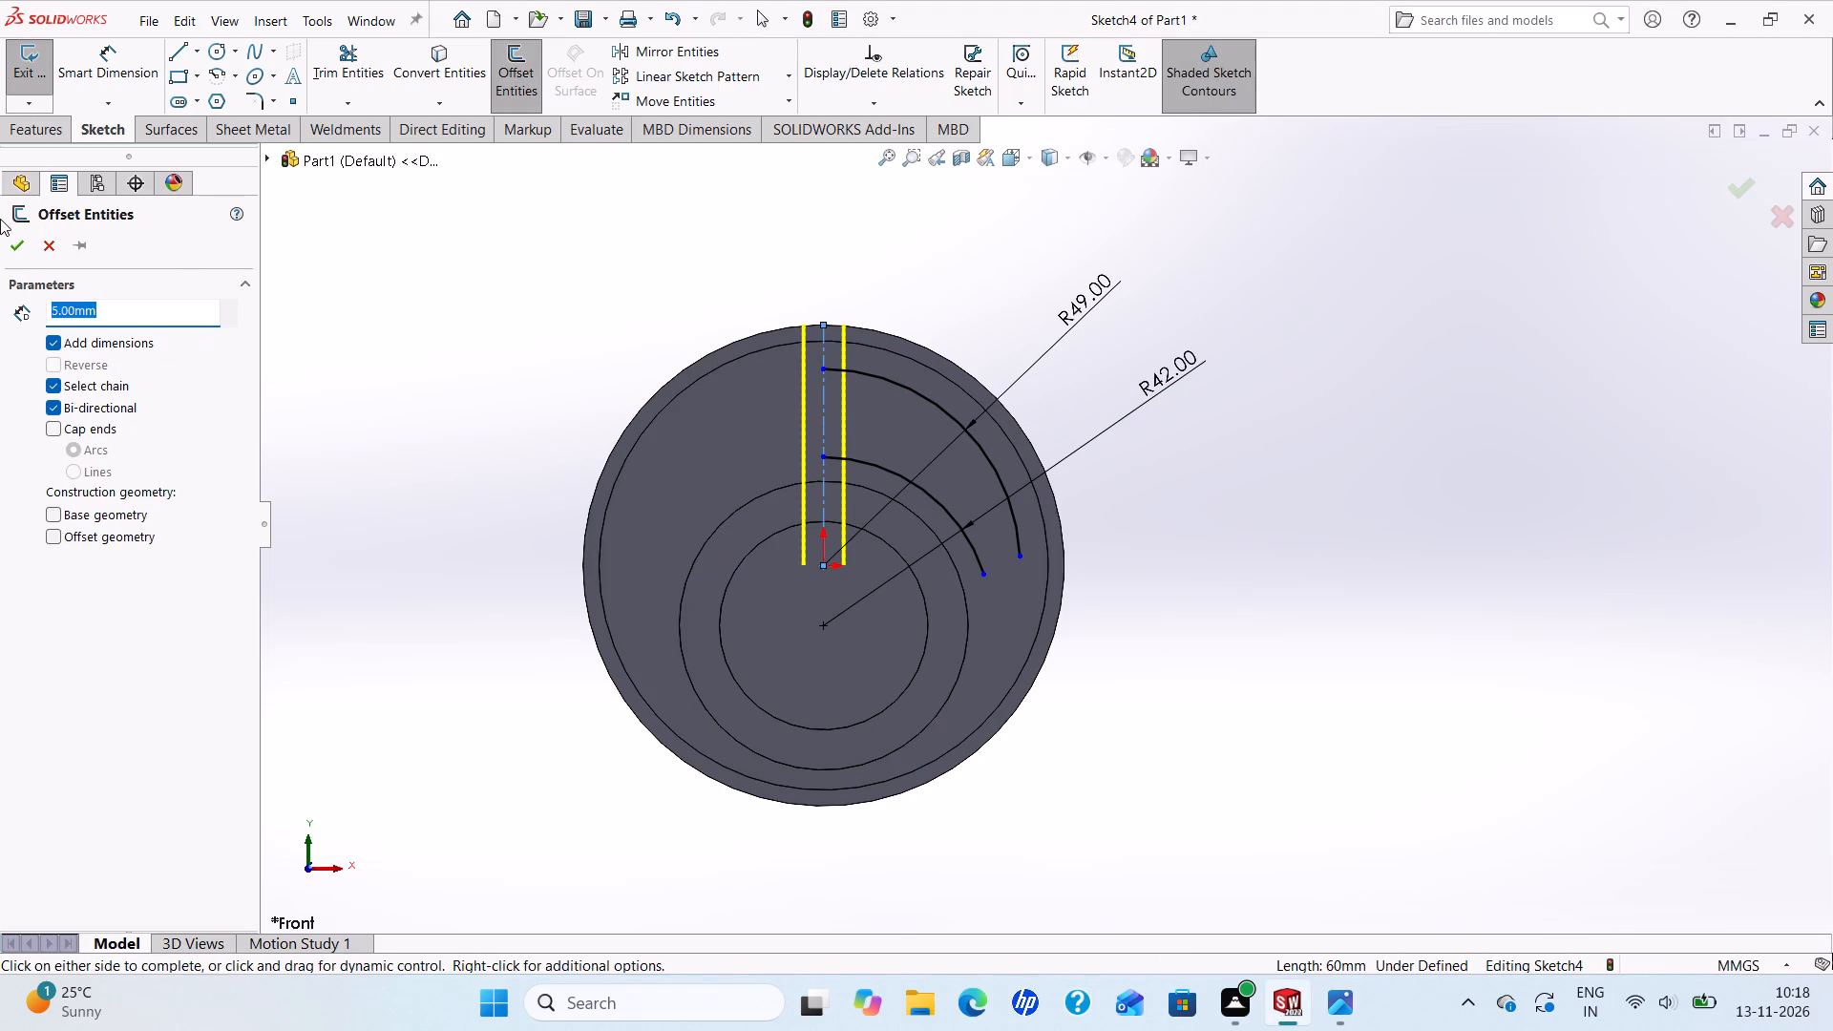
click(16, 246)
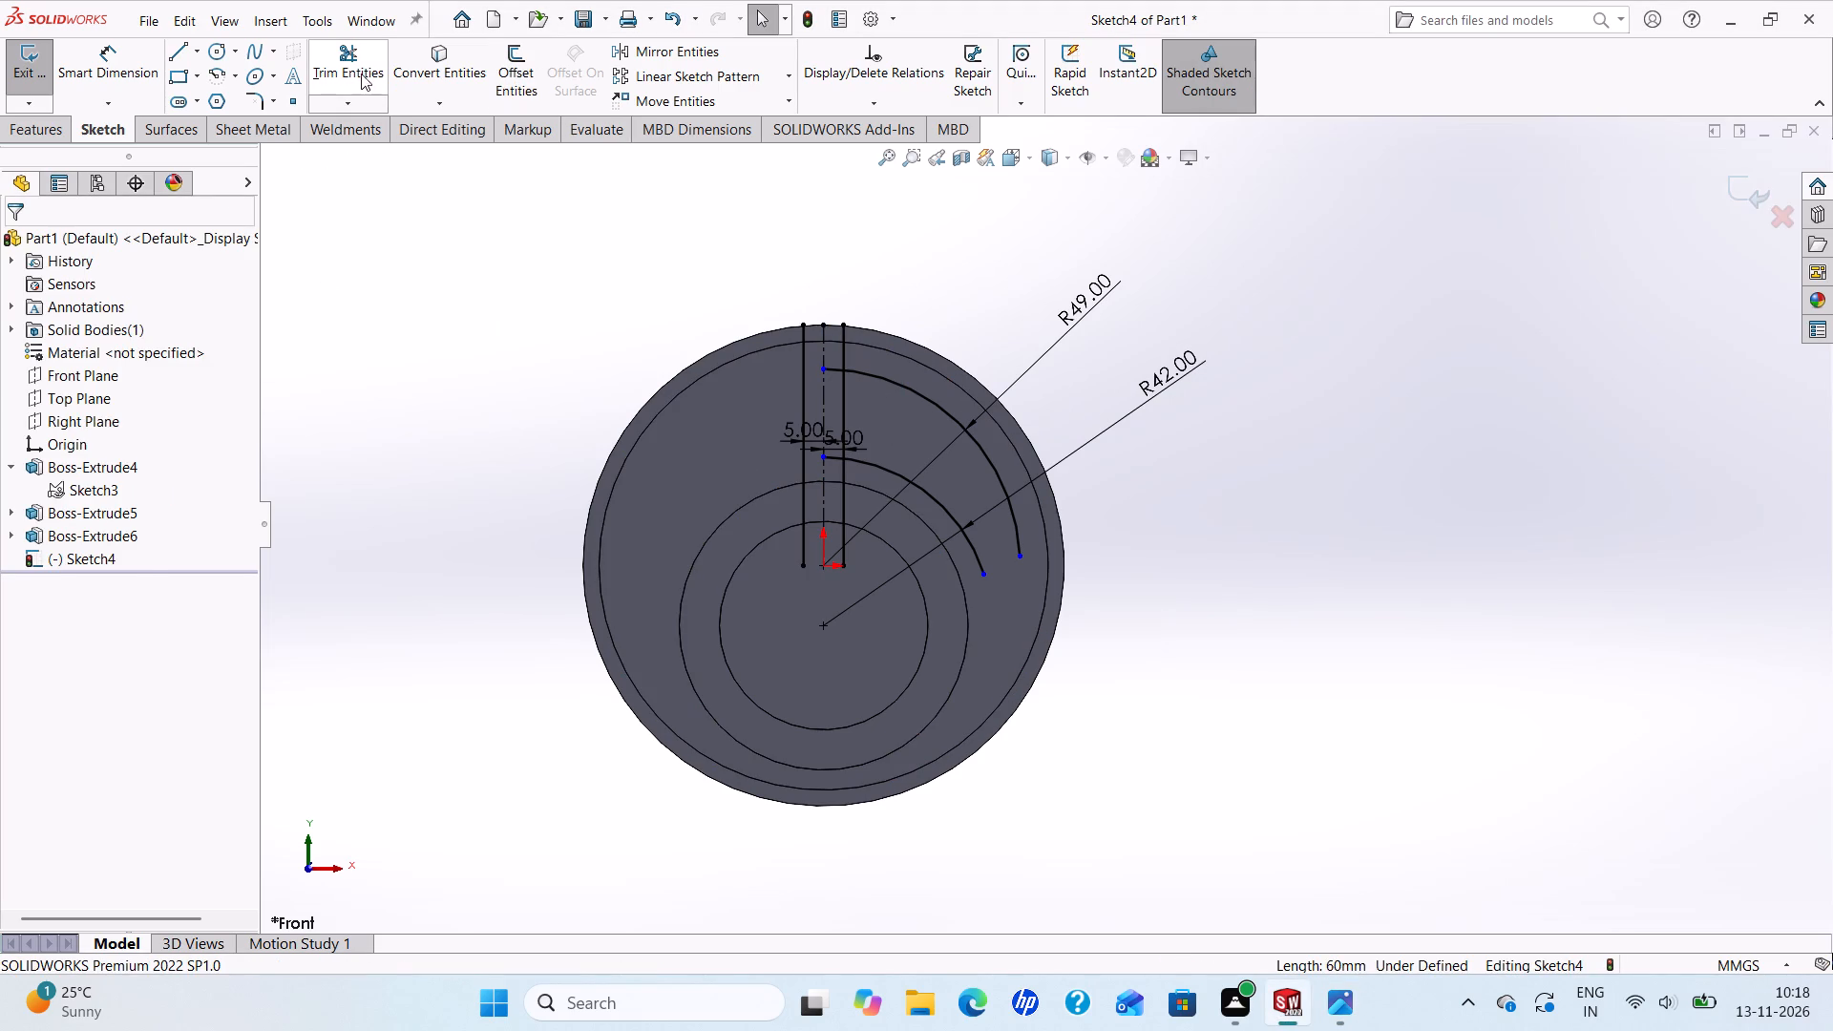
Trim both arcs back to the offset line on their side, and trim that line's ends beyond the two arcs.
click(359, 70)
scroll(856, 381, down, 4)
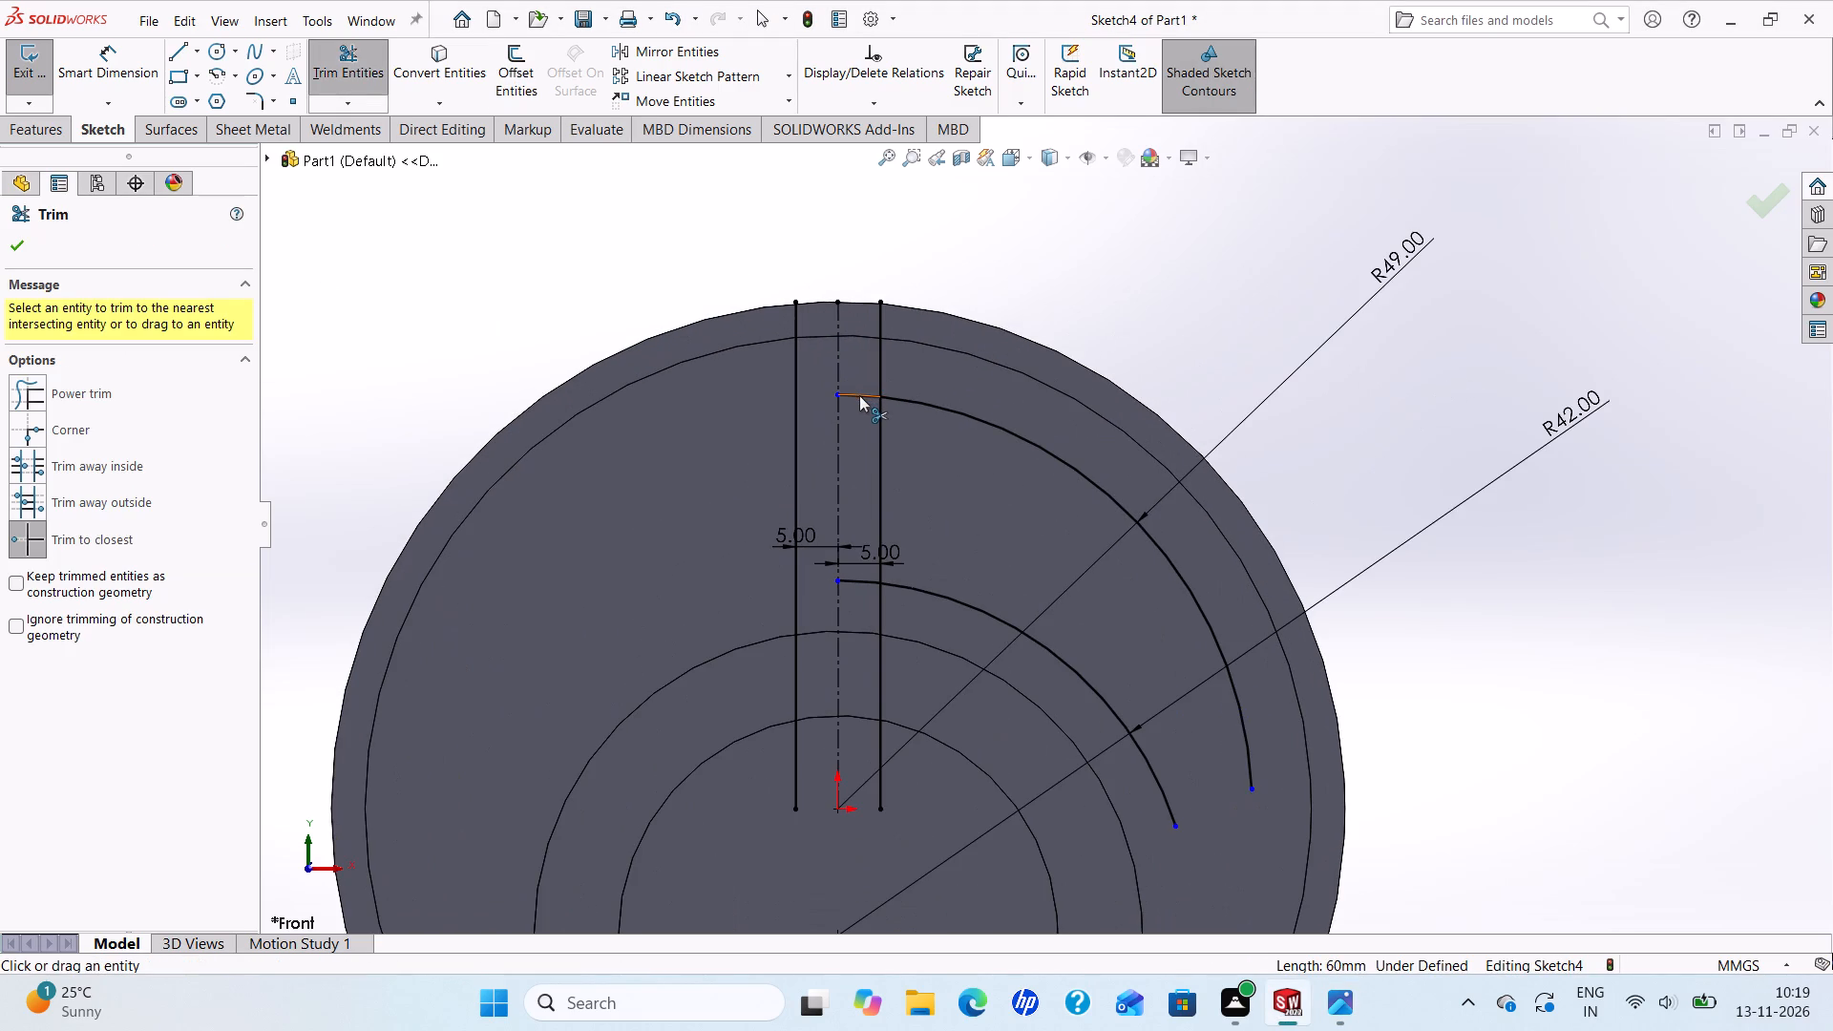
click(859, 395)
click(865, 578)
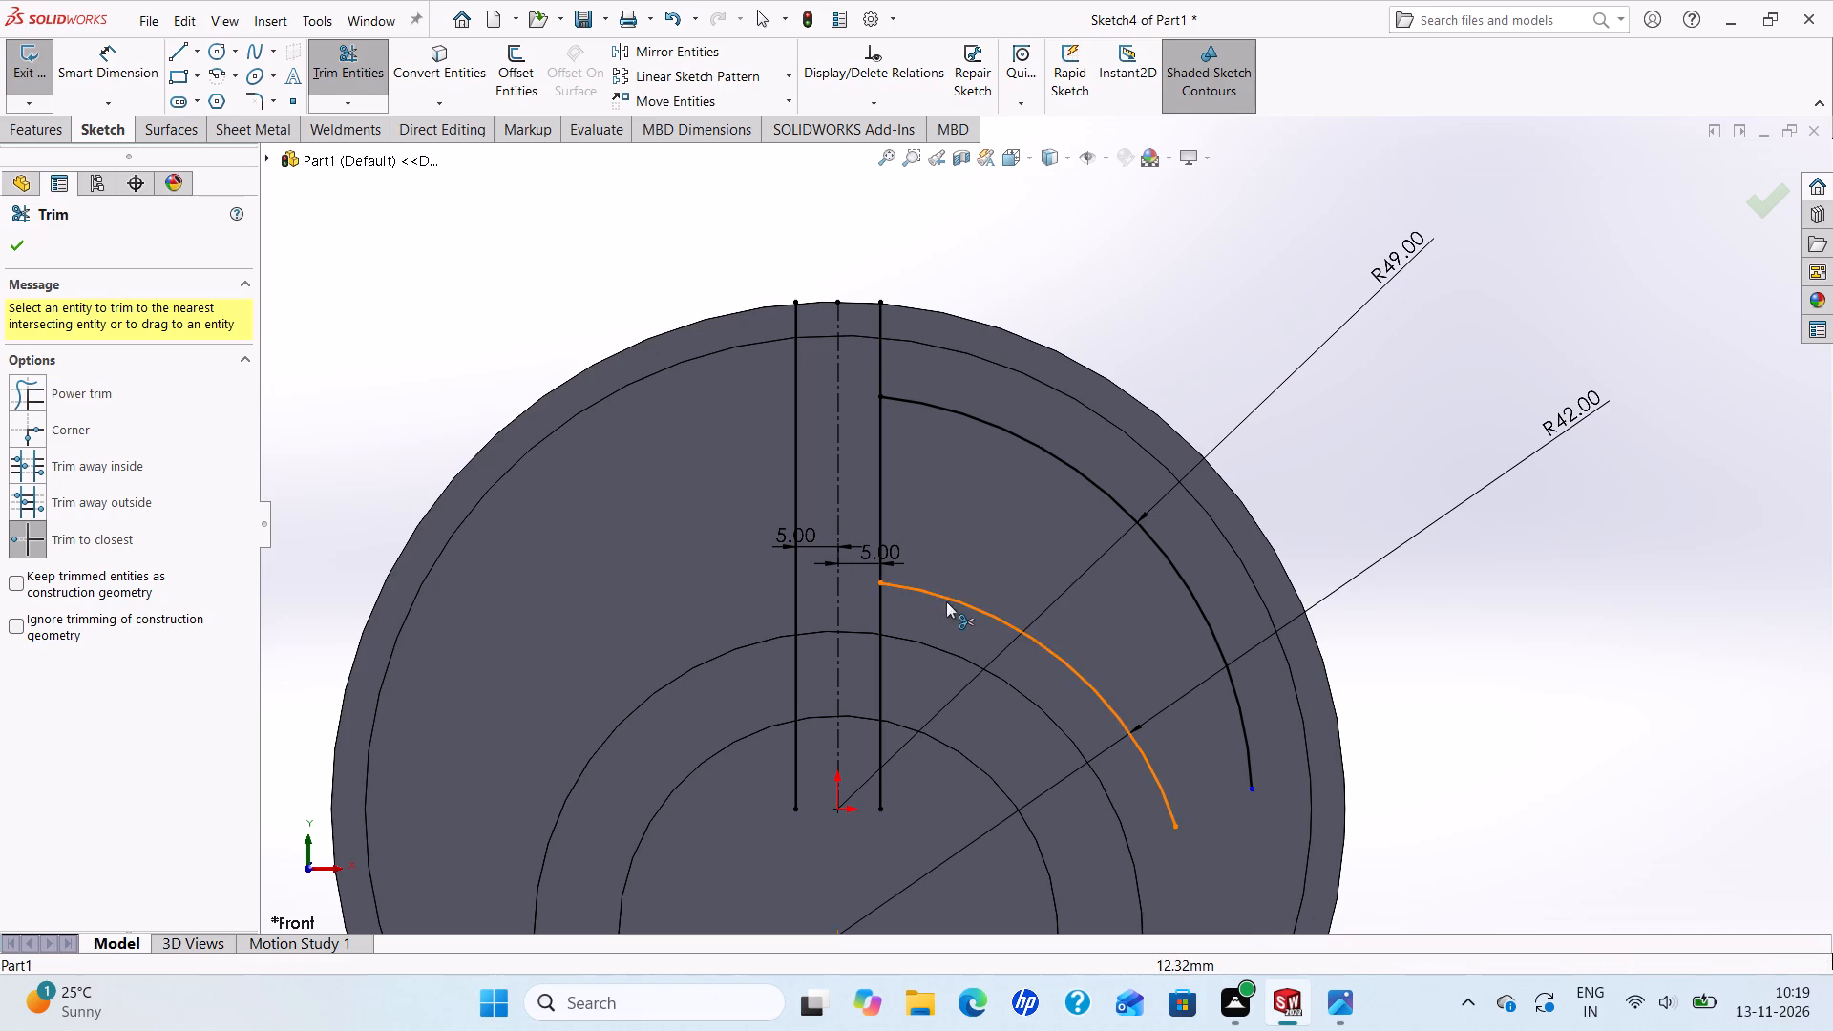
scroll(944, 596, up, 2)
click(933, 636)
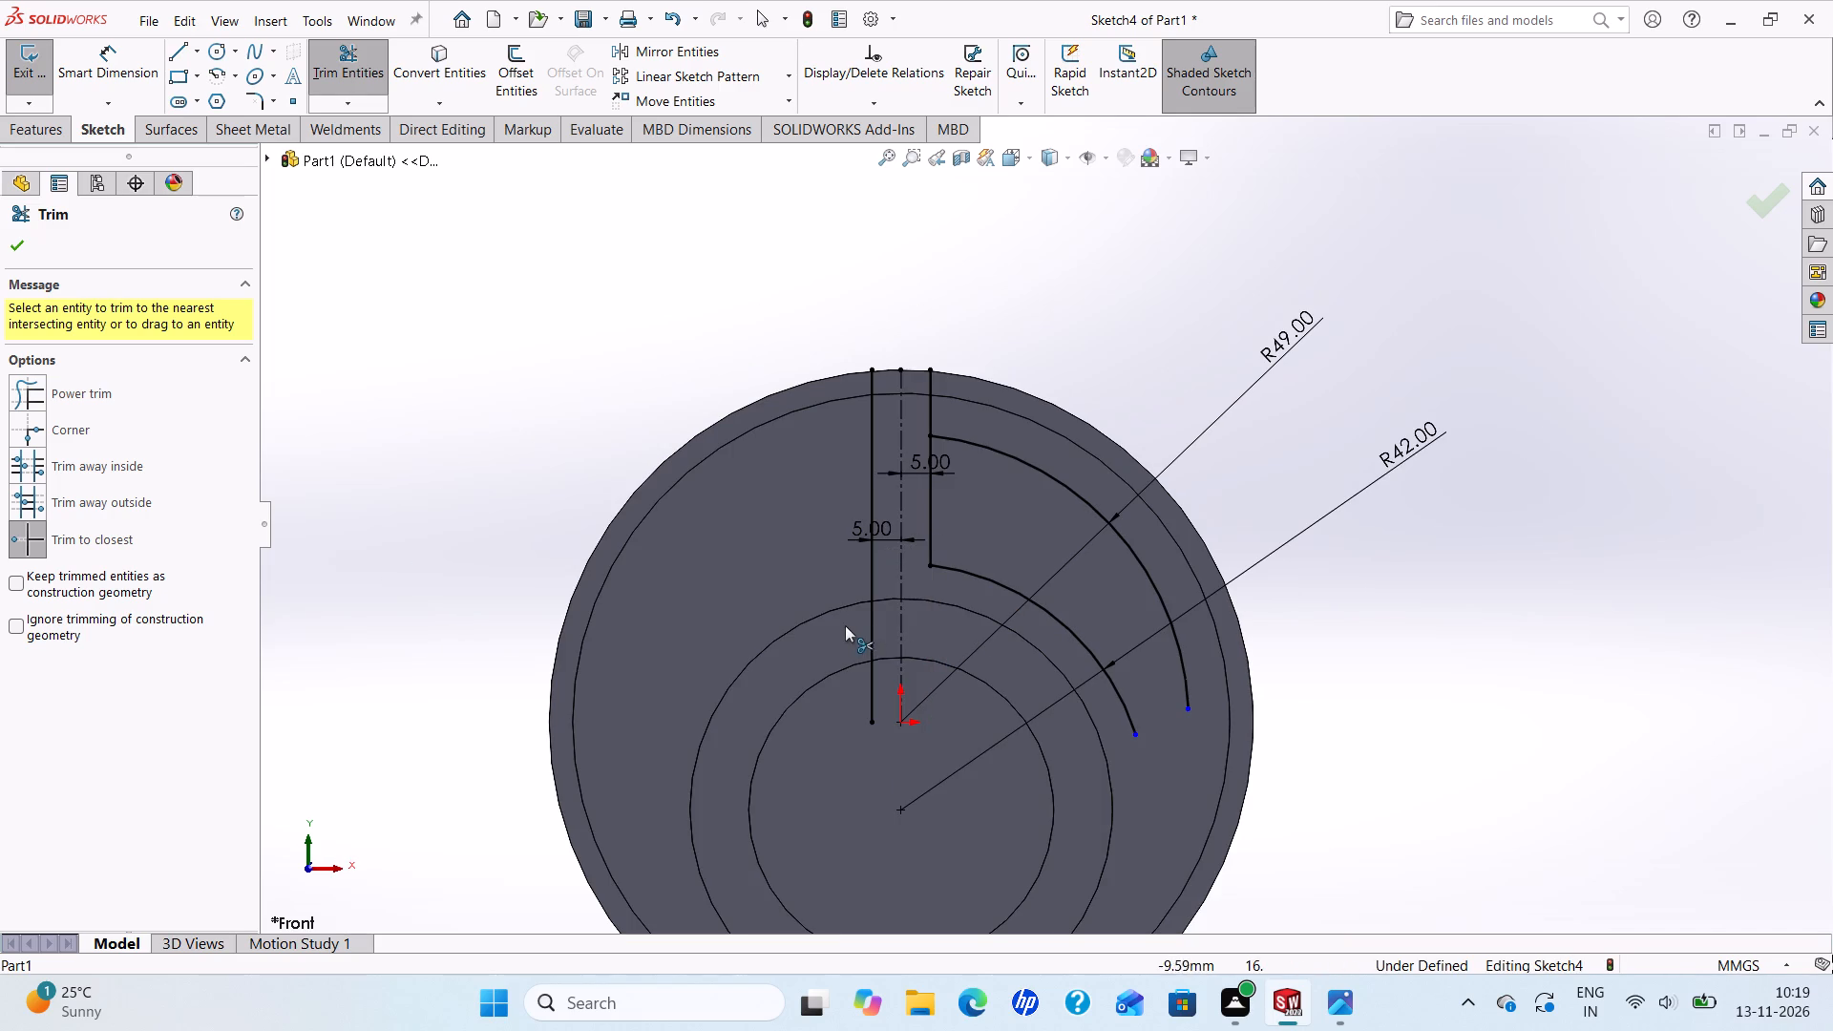
click(932, 405)
scroll(1016, 463, up, 2)
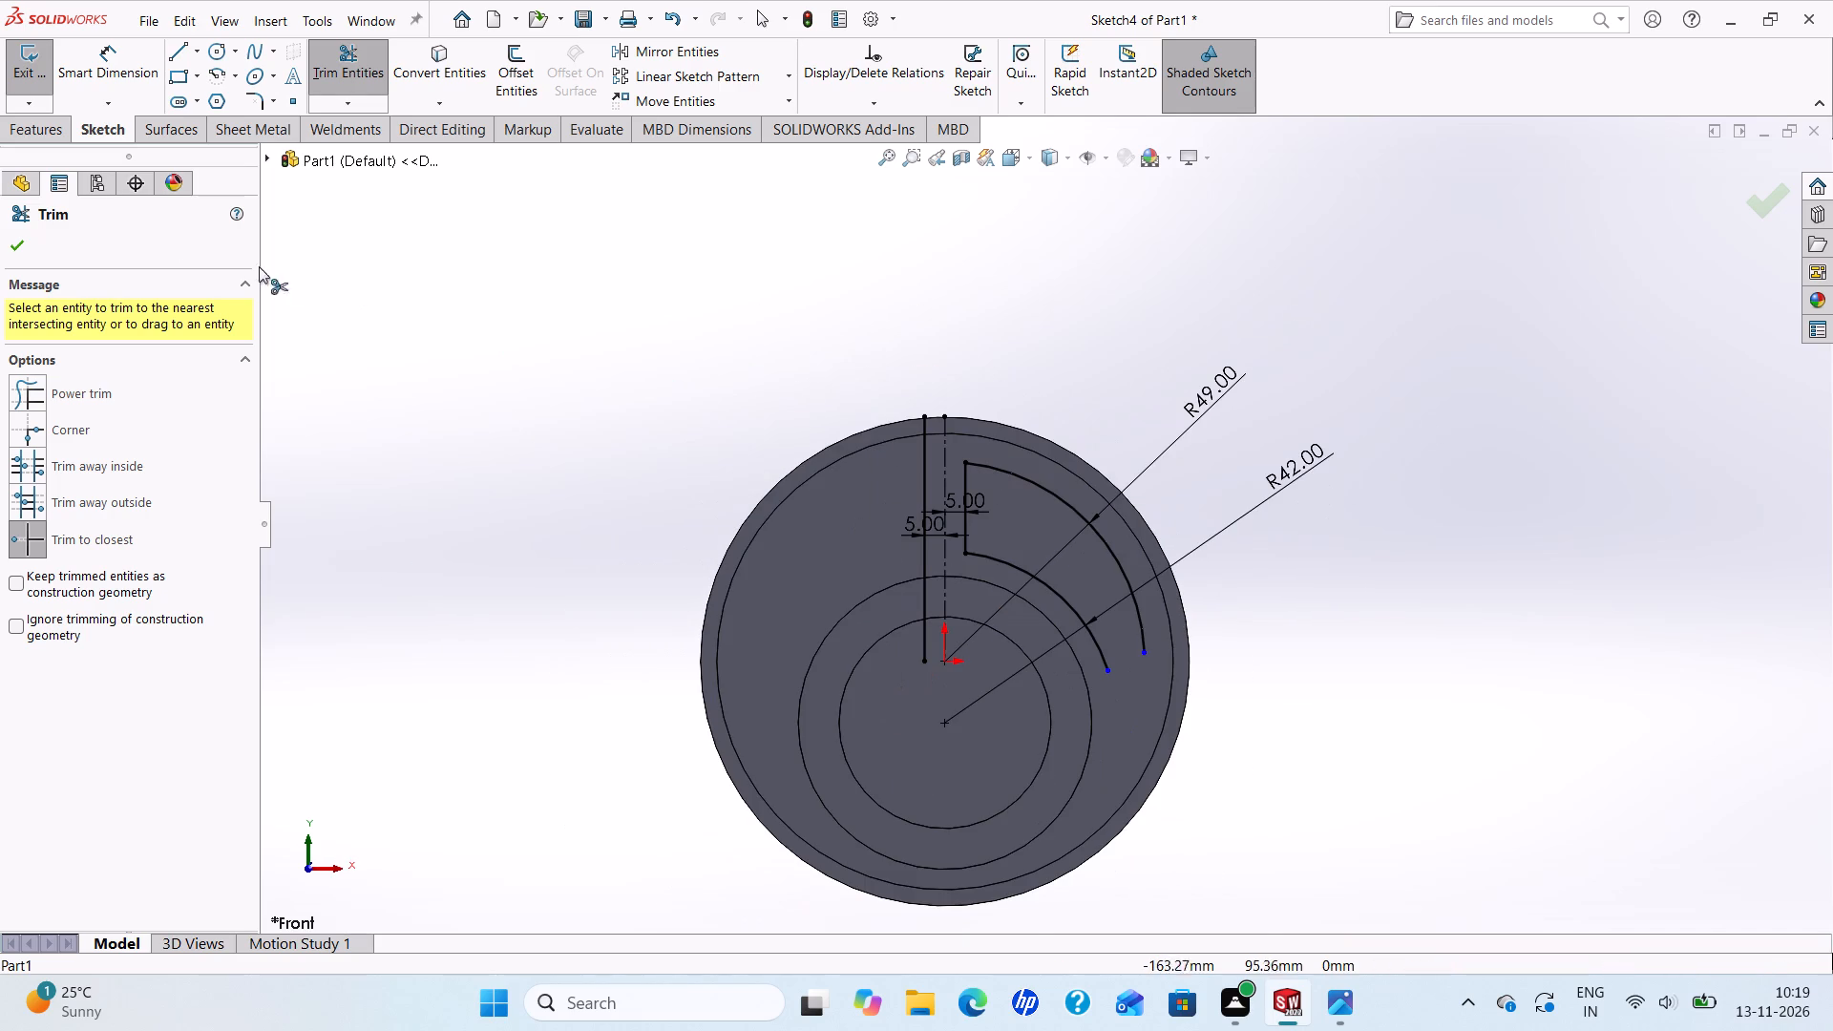
click(24, 244)
Join the open lower ends of the R49 and R42 arcs with a 5 mm sketch fillet.
scroll(1300, 768, up, 2)
scroll(1280, 756, down, 1)
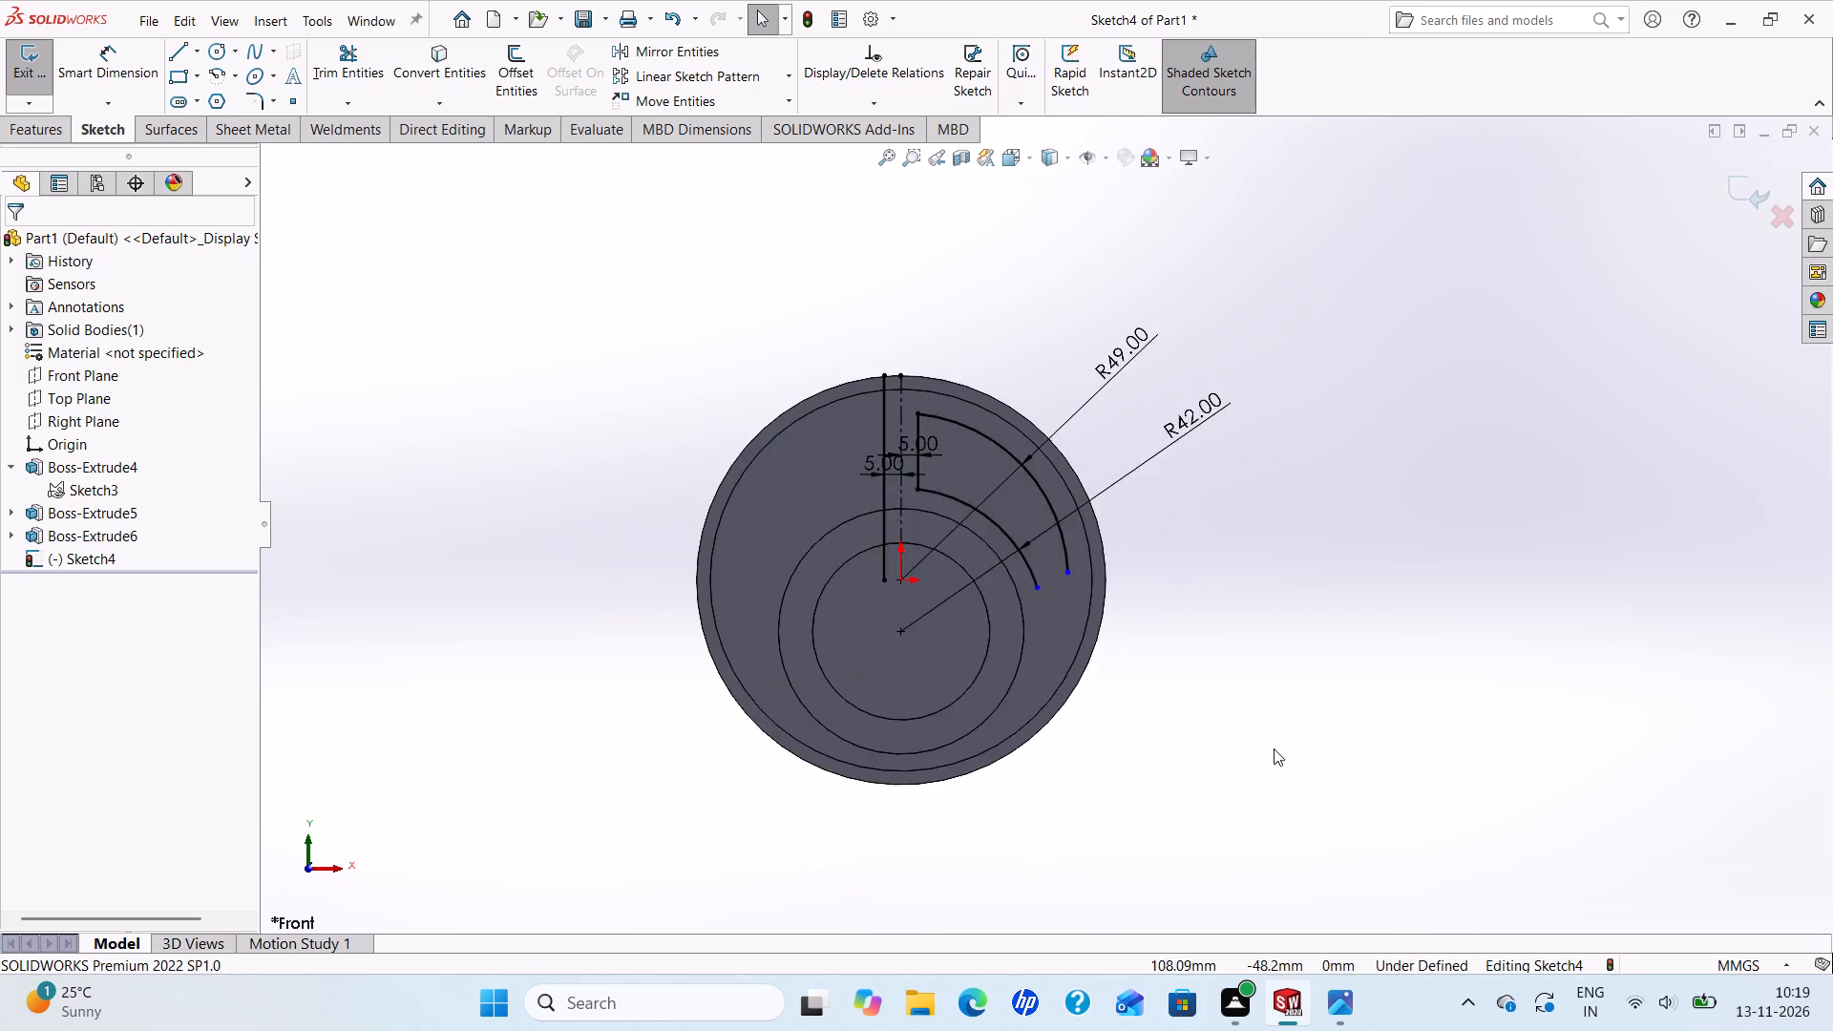
scroll(1274, 748, down, 1)
click(259, 96)
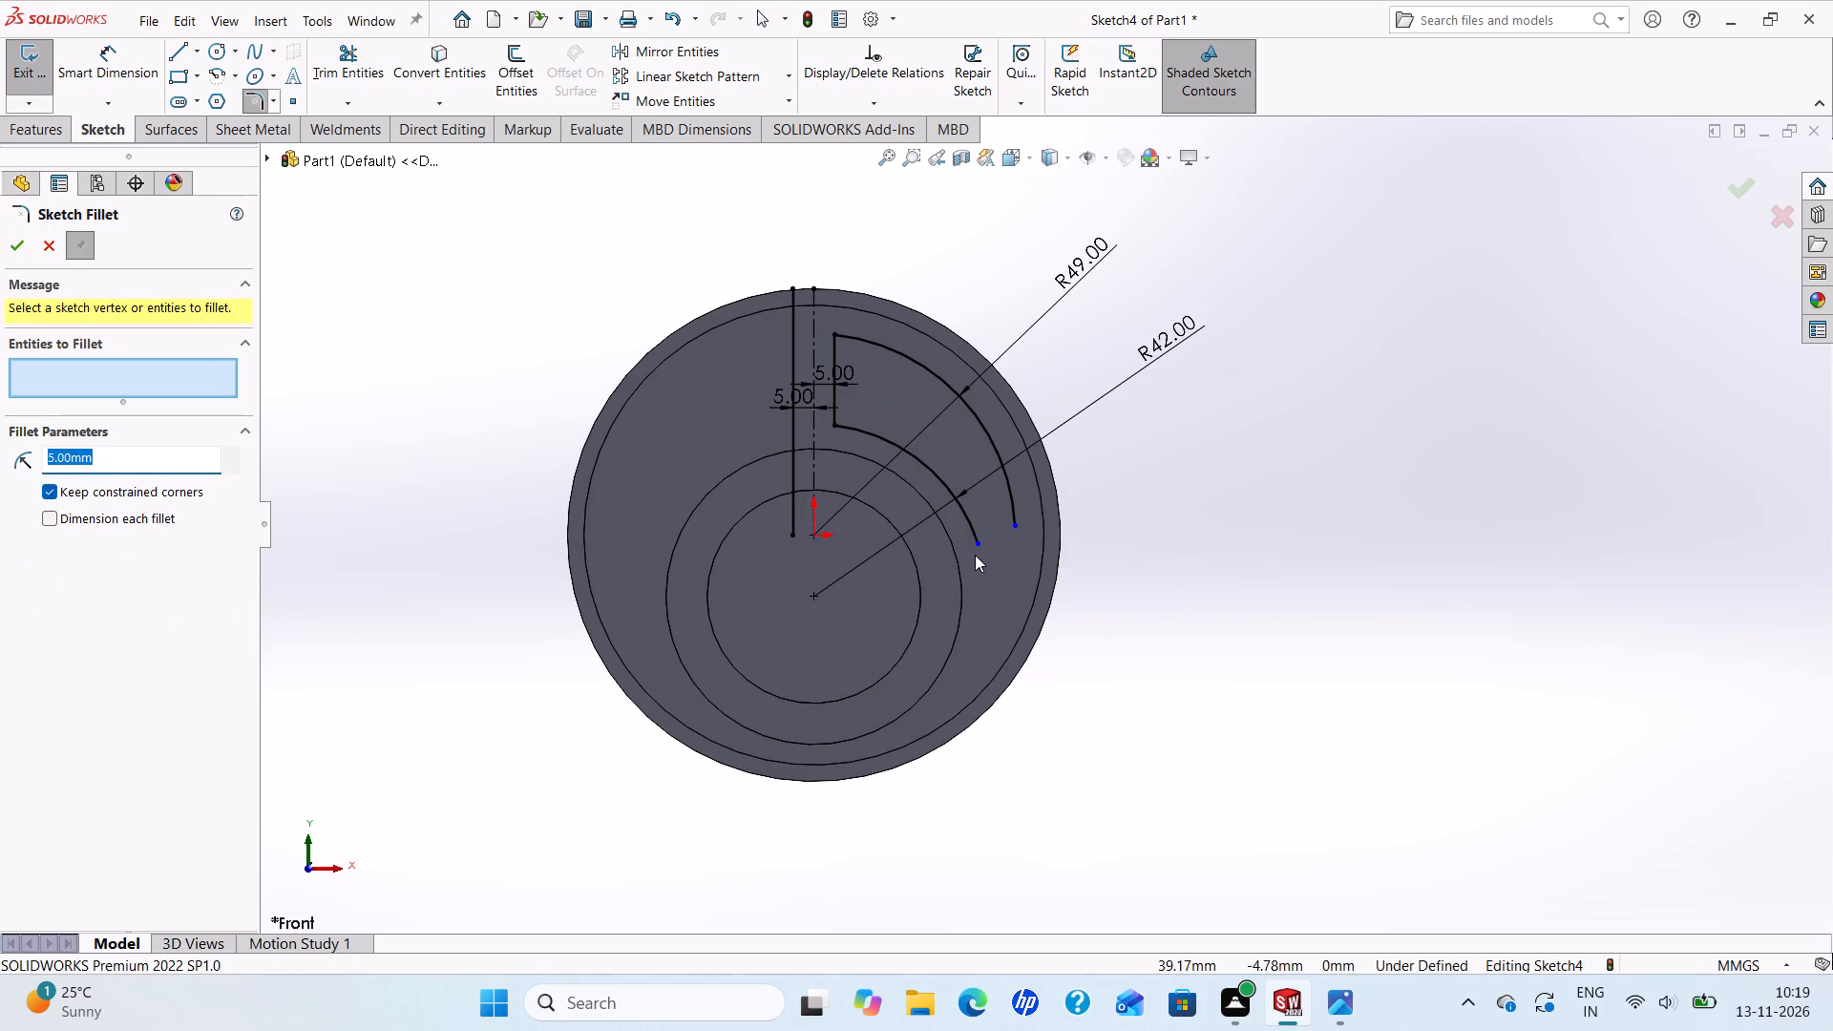
click(1012, 515)
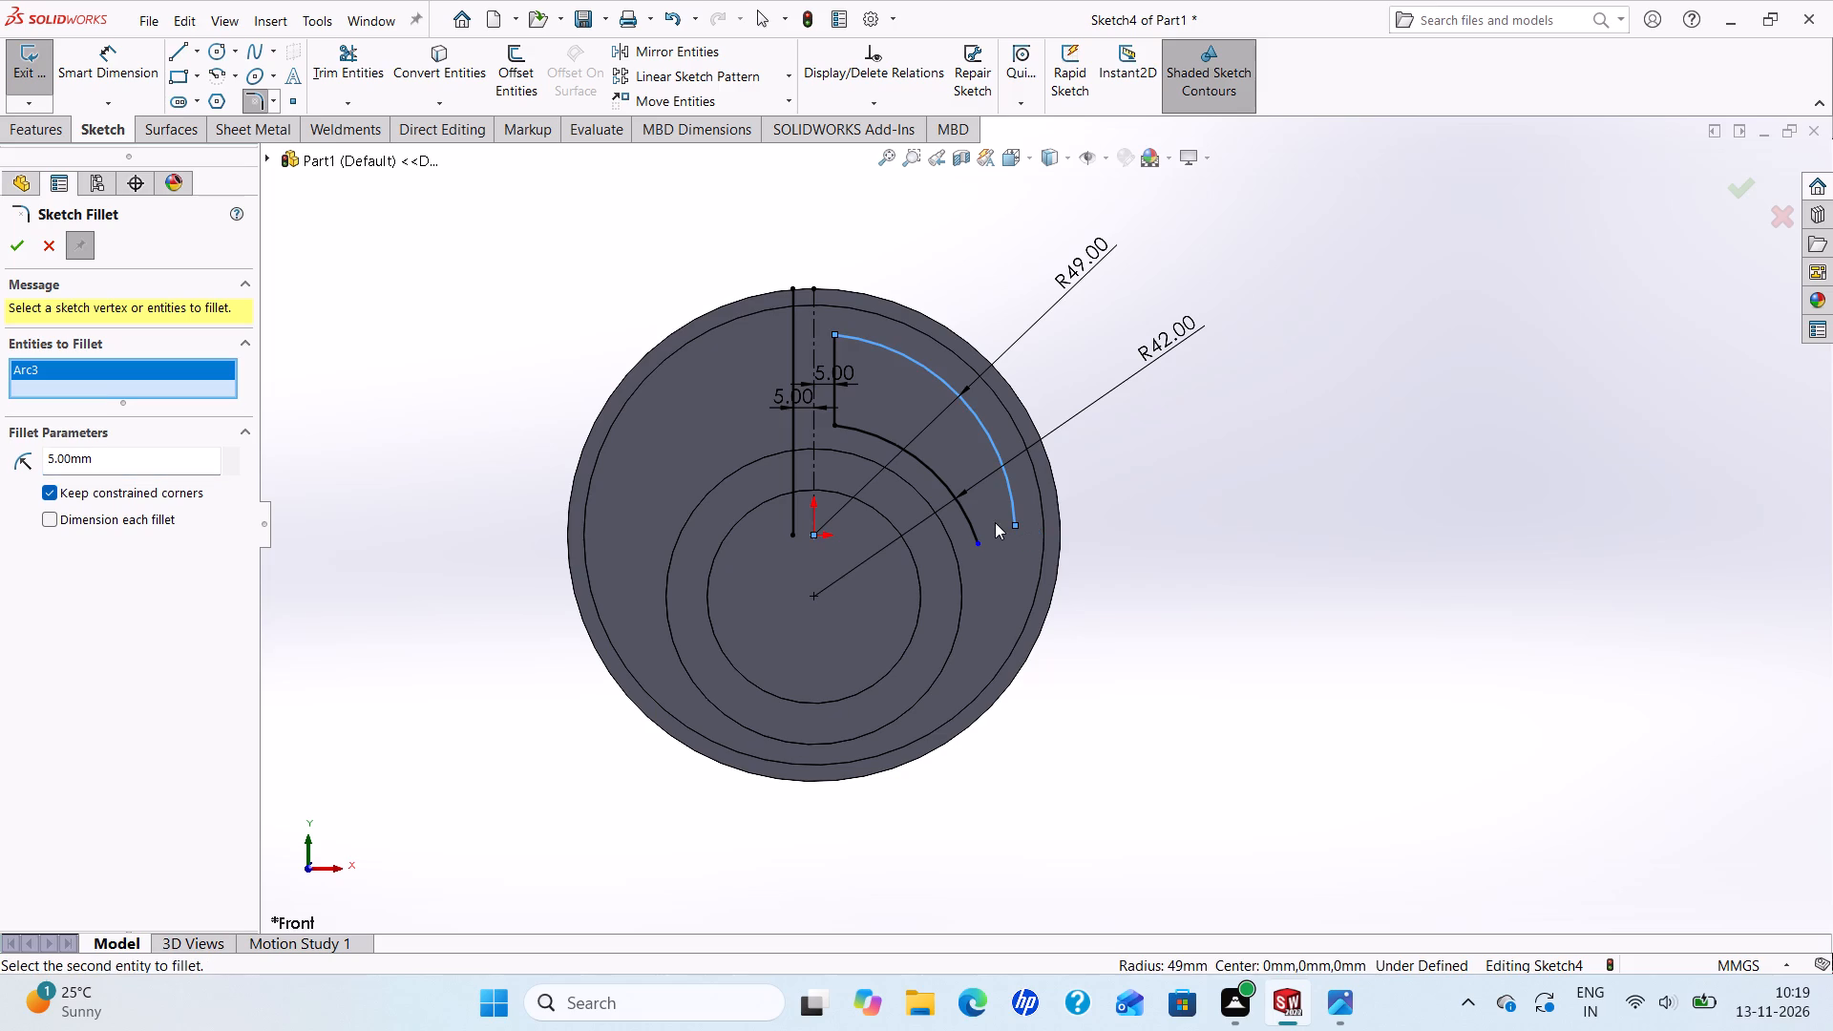
click(976, 534)
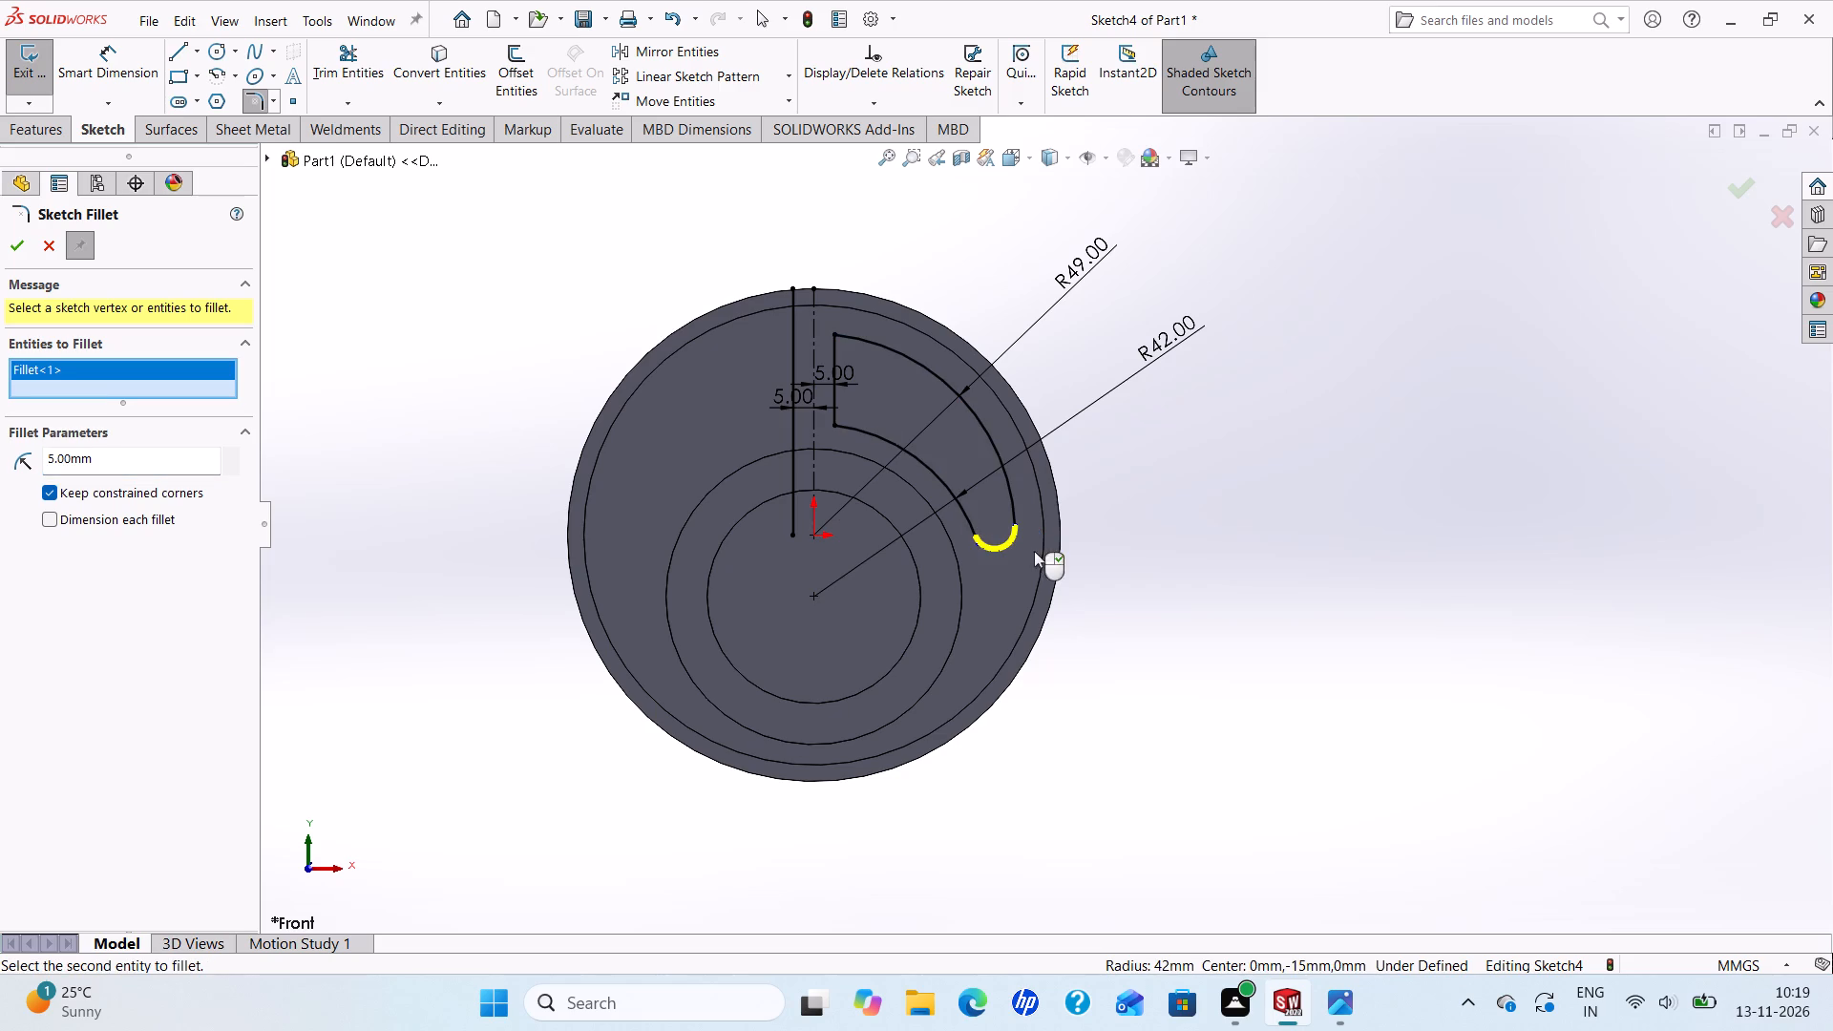
click(26, 248)
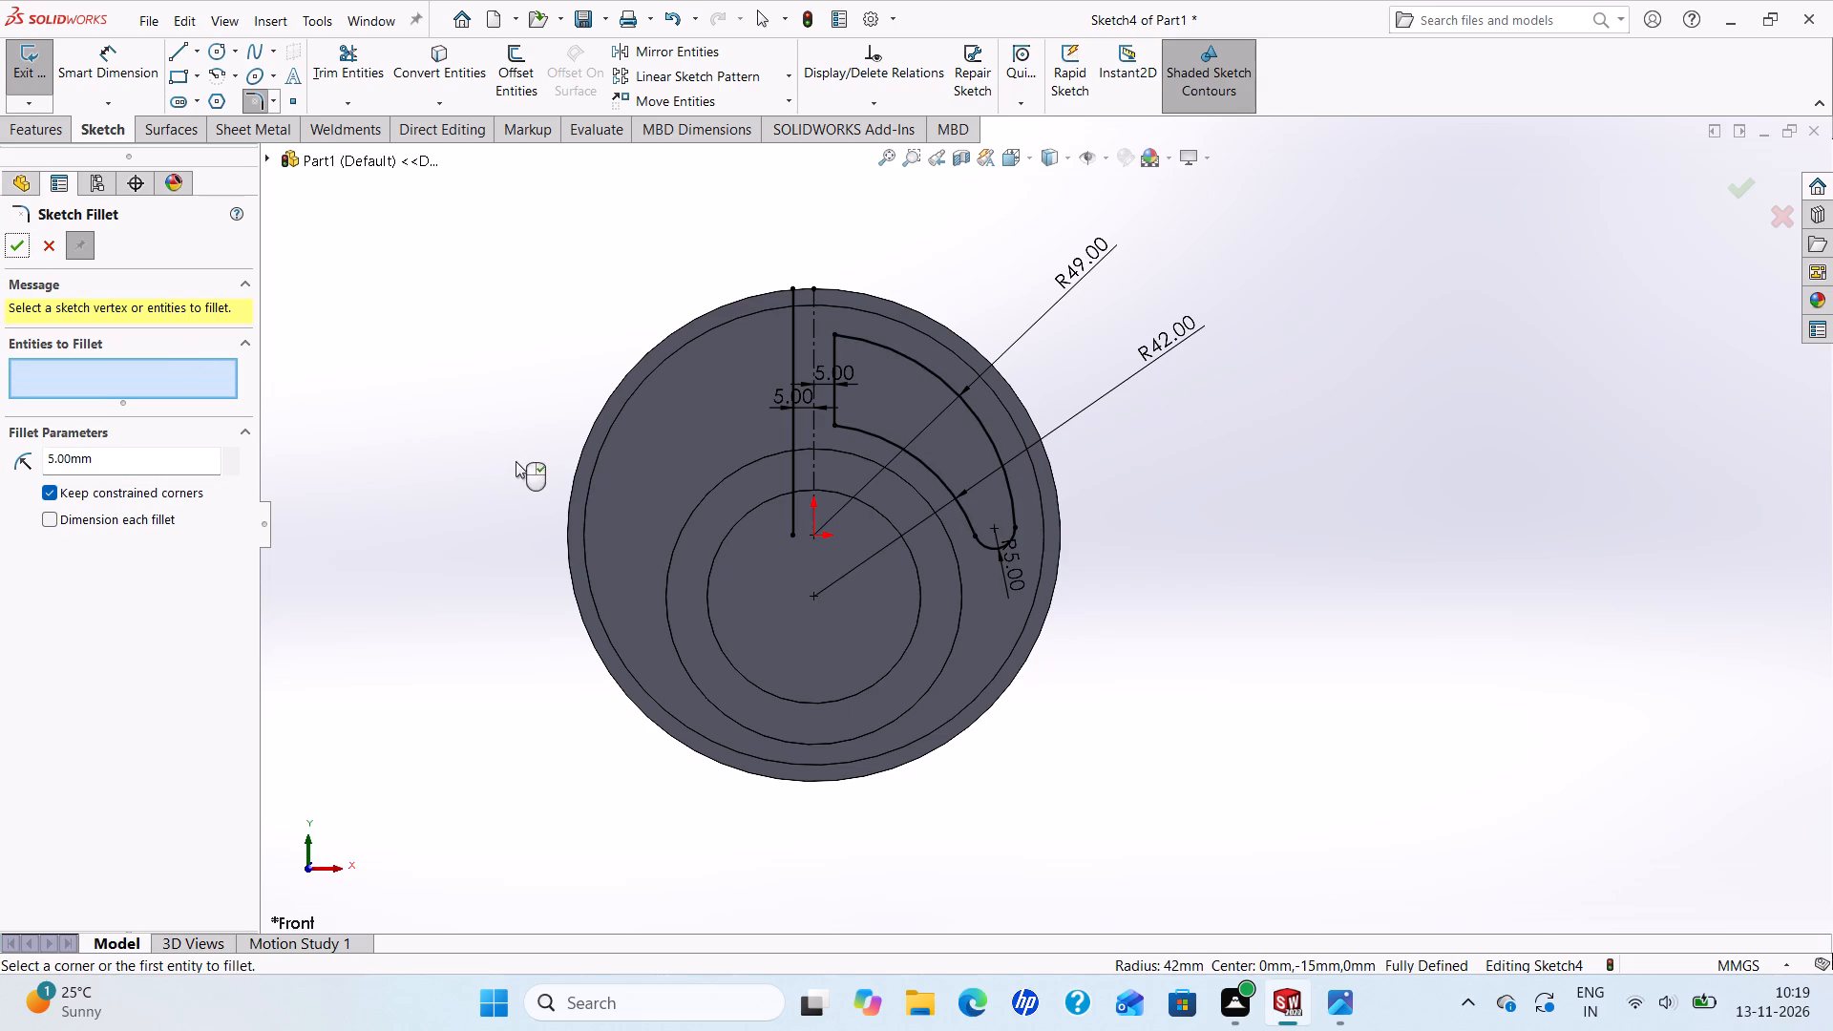
click(9, 240)
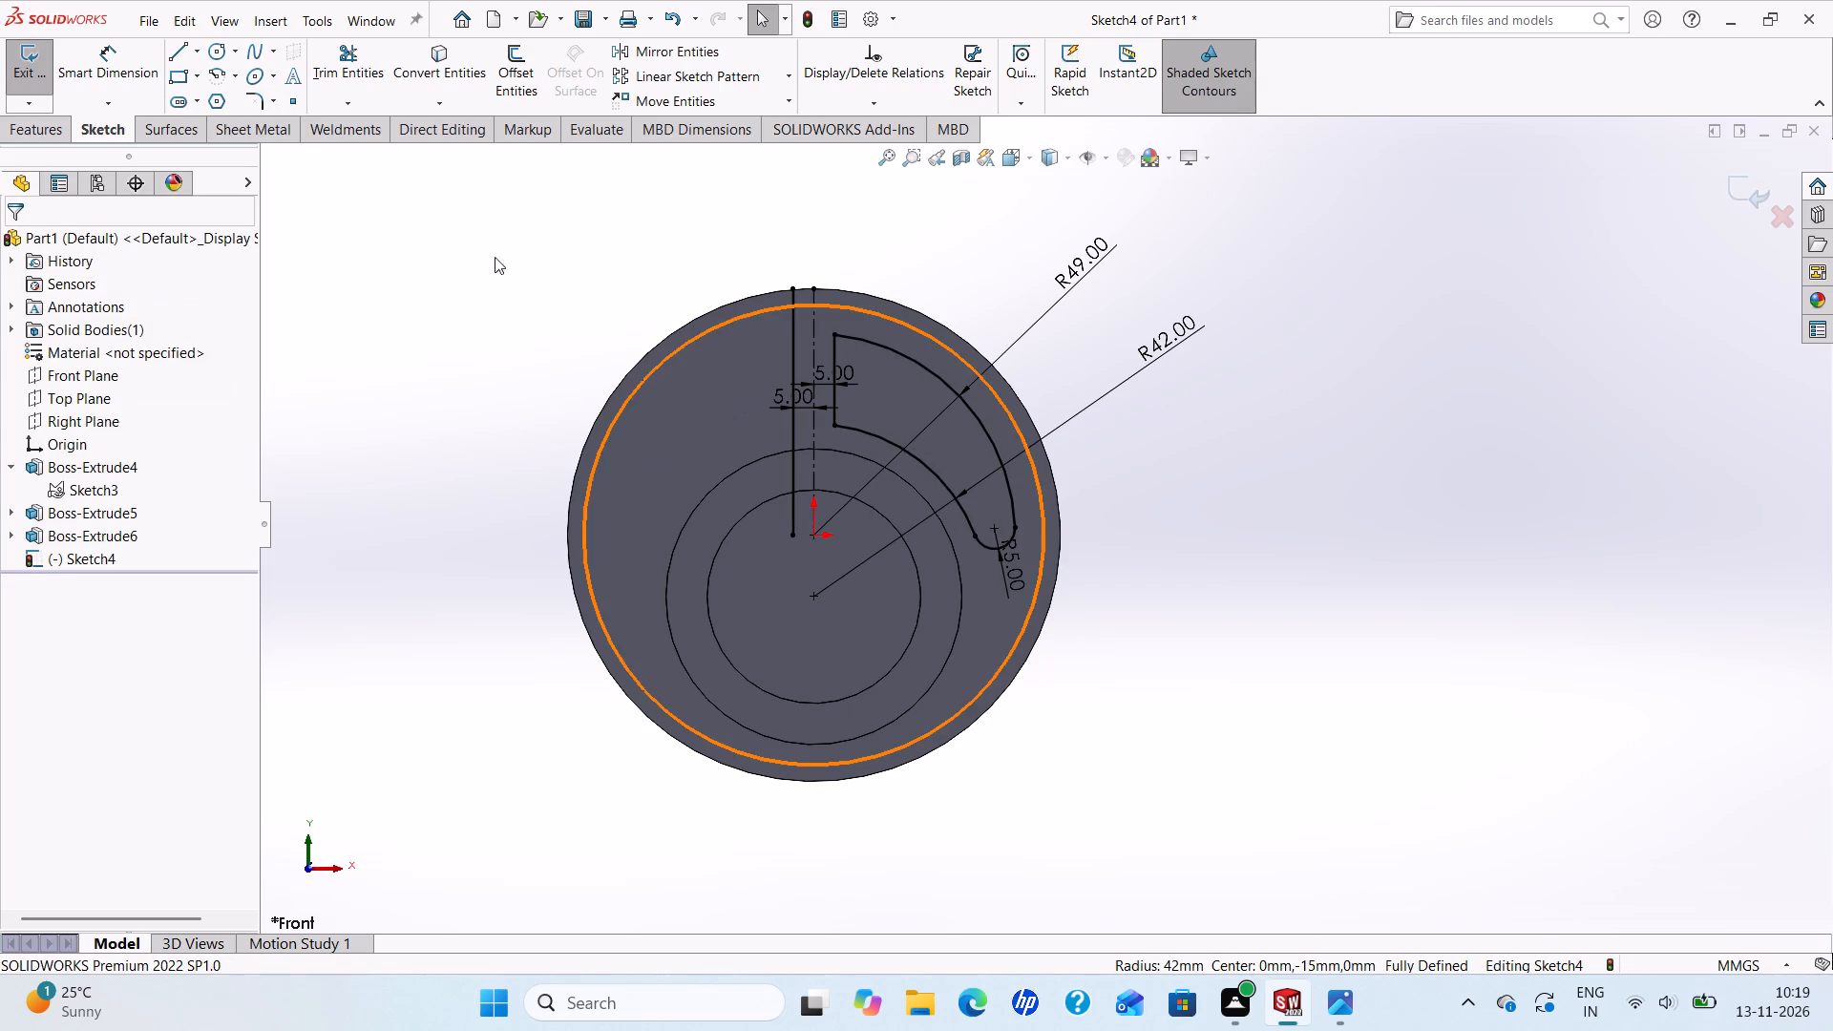
Mirror the slot profile's R49 and R42 arcs, straight side line and R5 end arc about the vertical construction centreline.
click(633, 50)
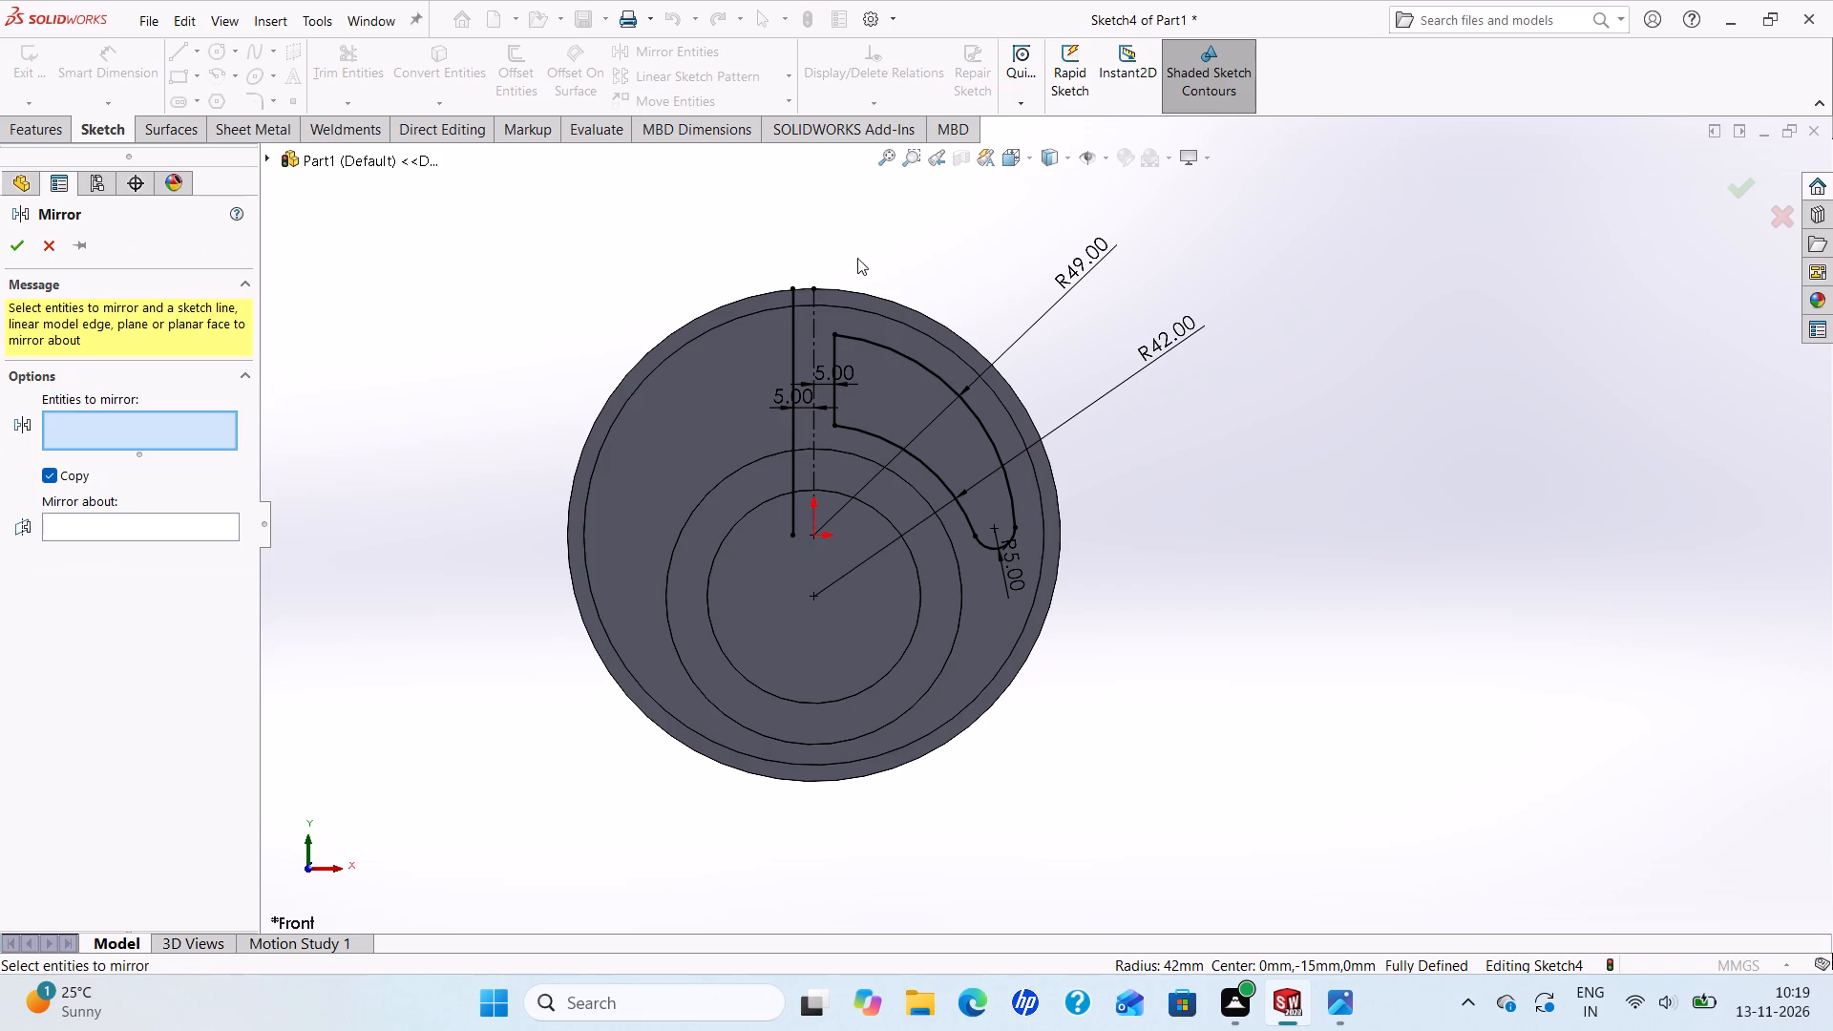
click(900, 352)
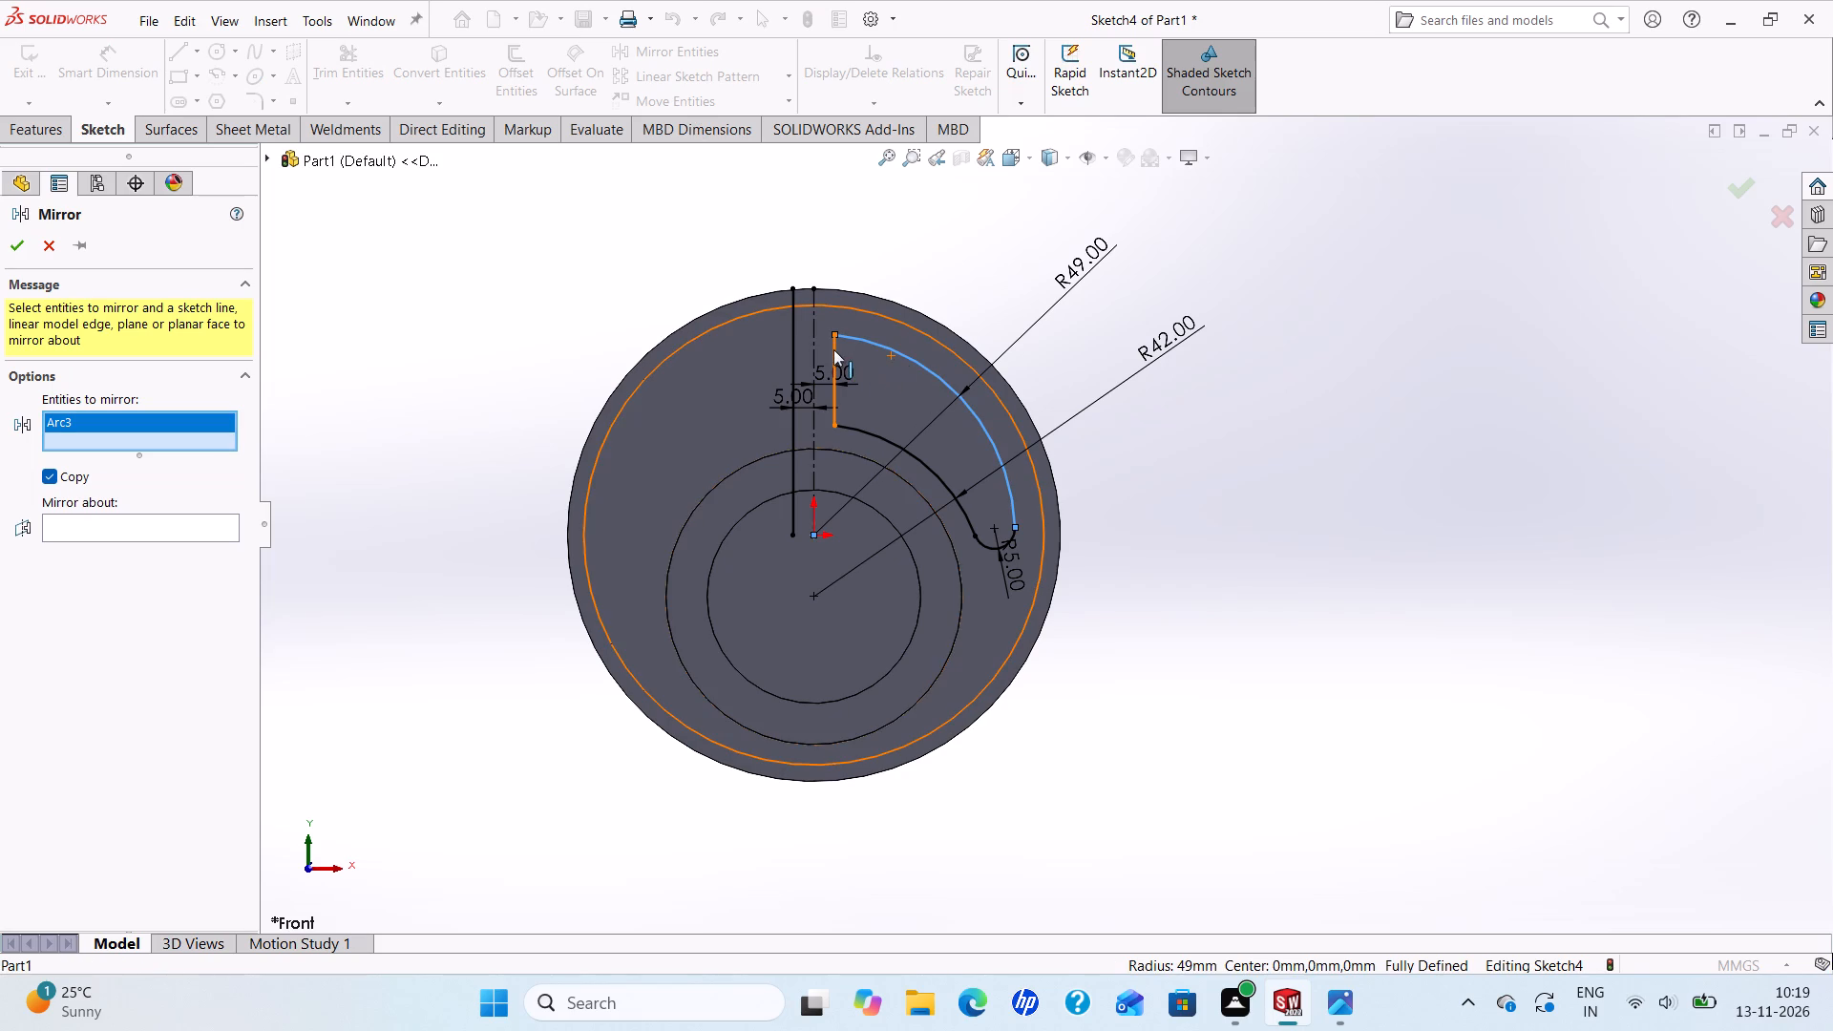
click(833, 349)
click(854, 426)
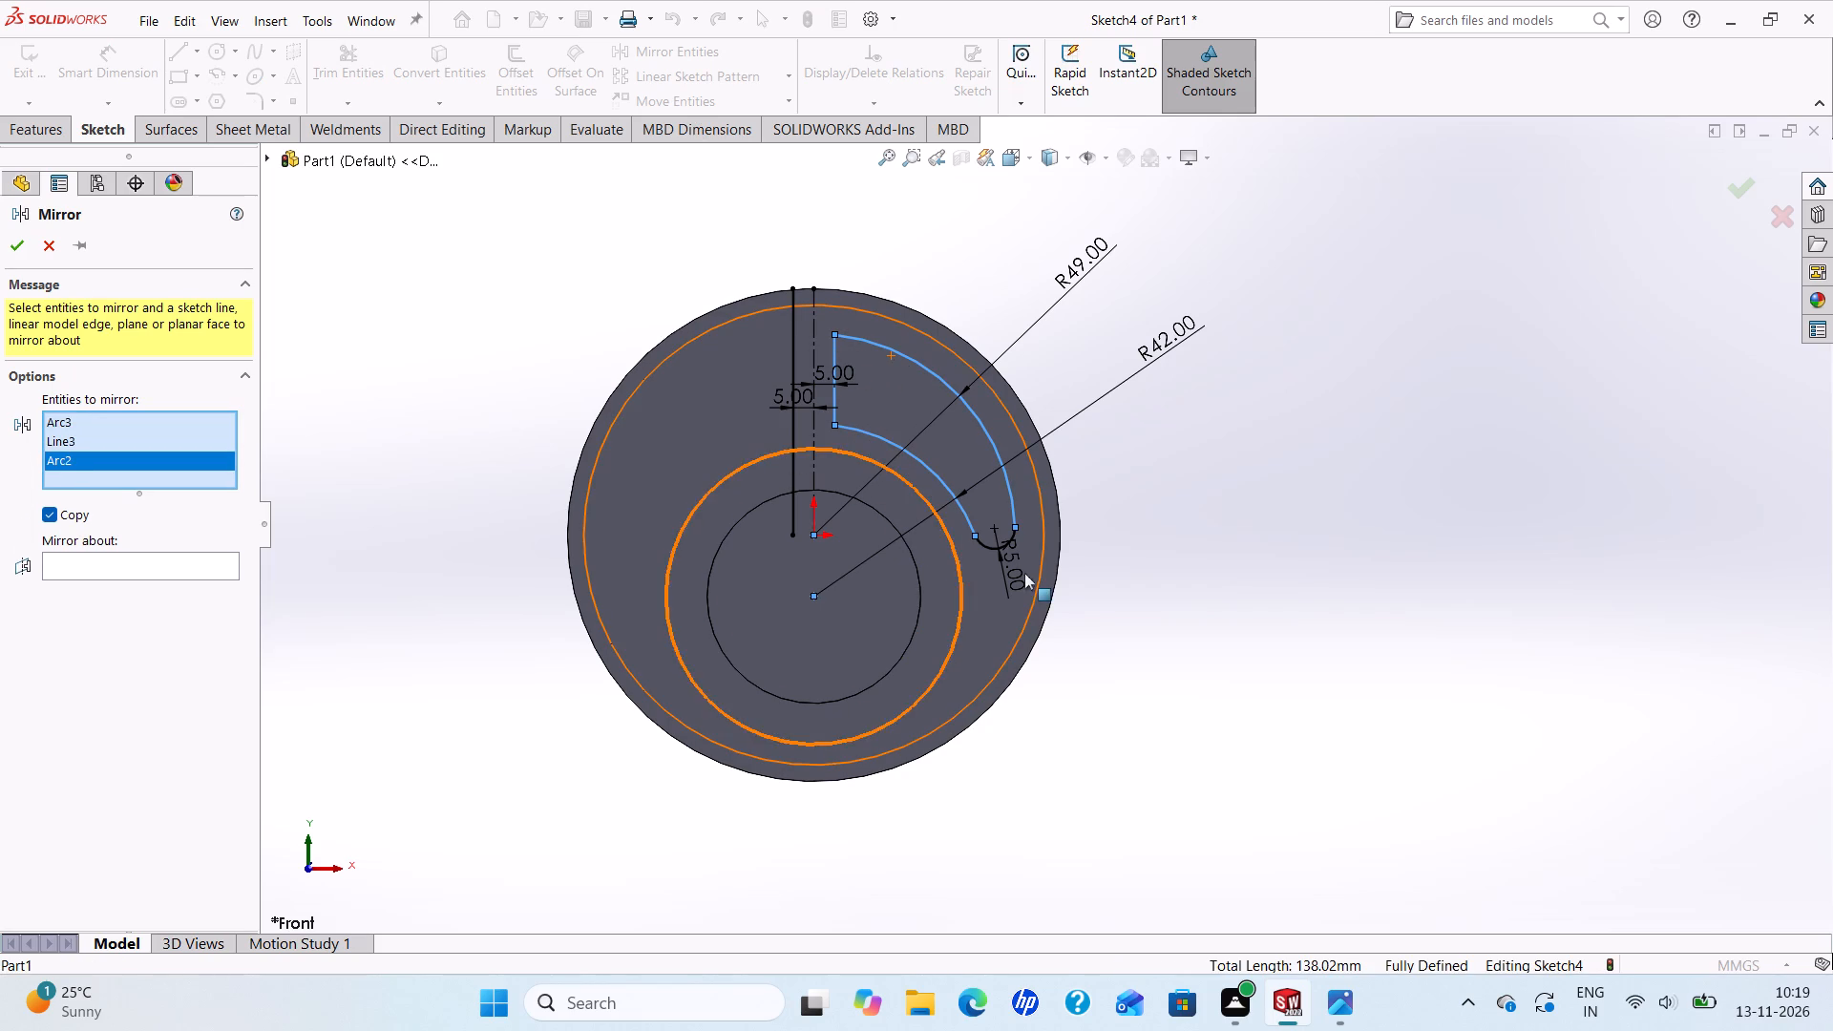
click(993, 551)
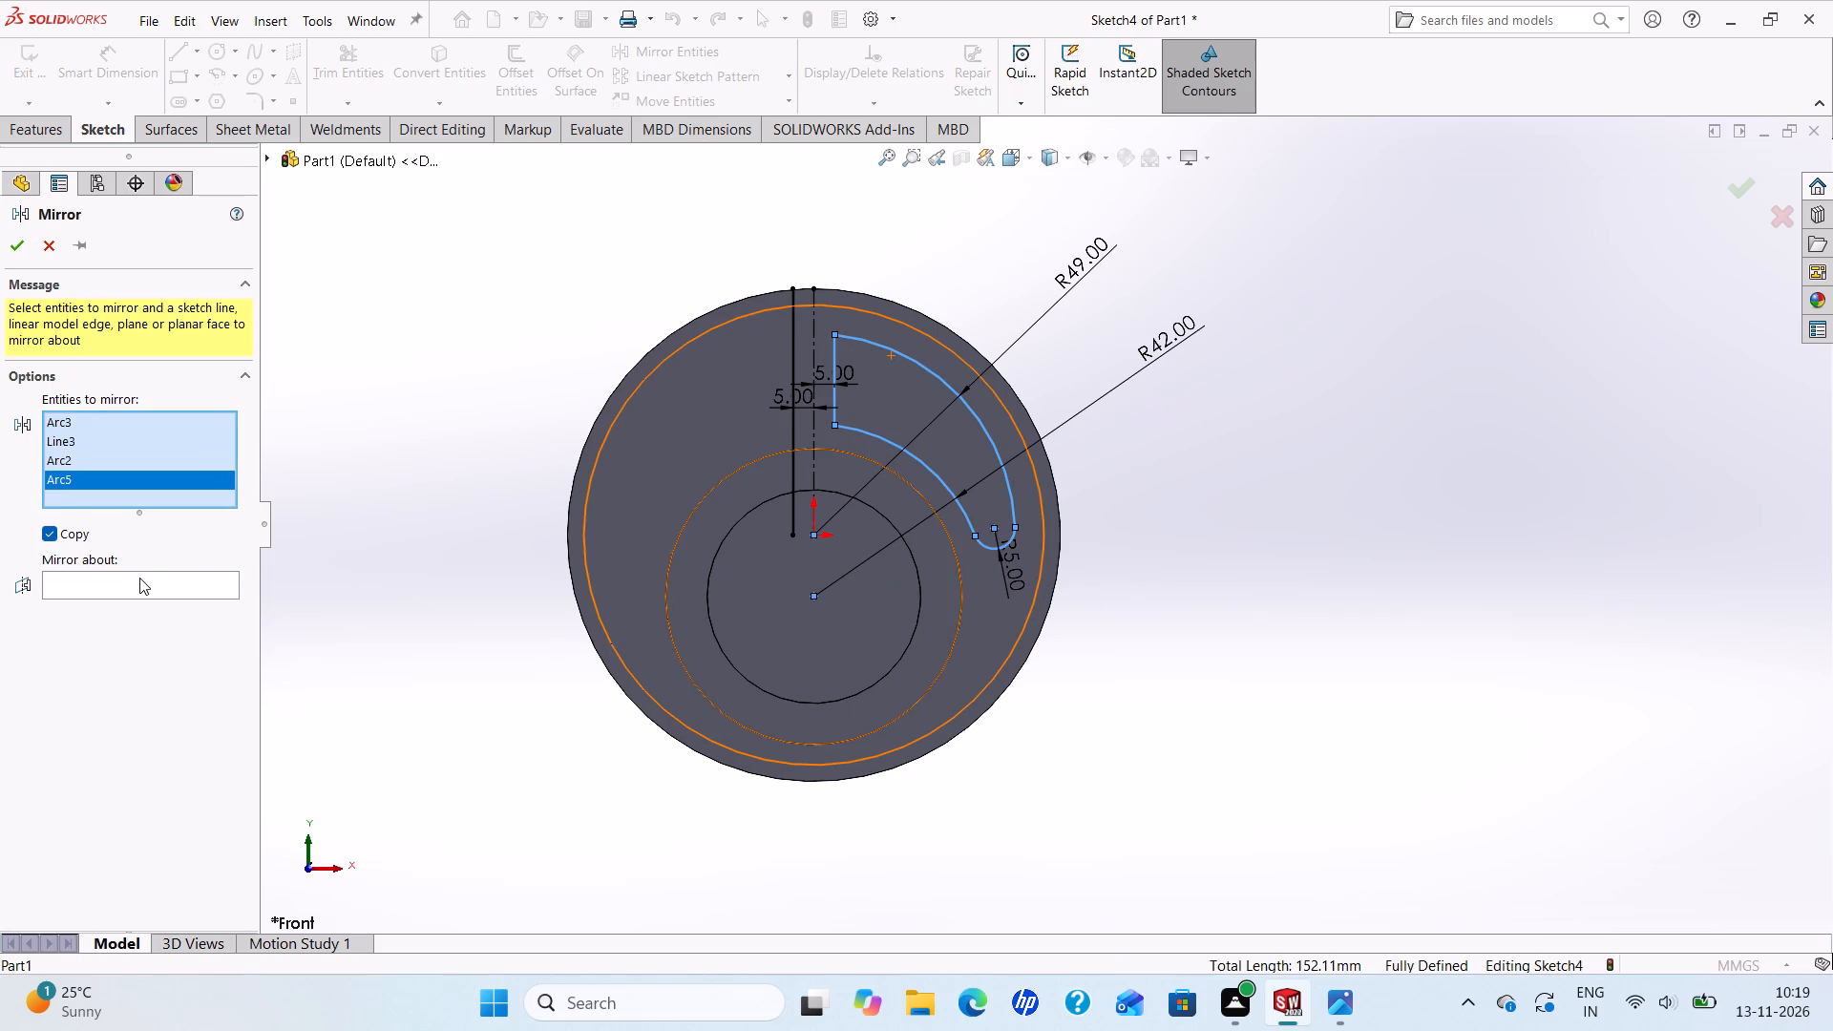
click(139, 583)
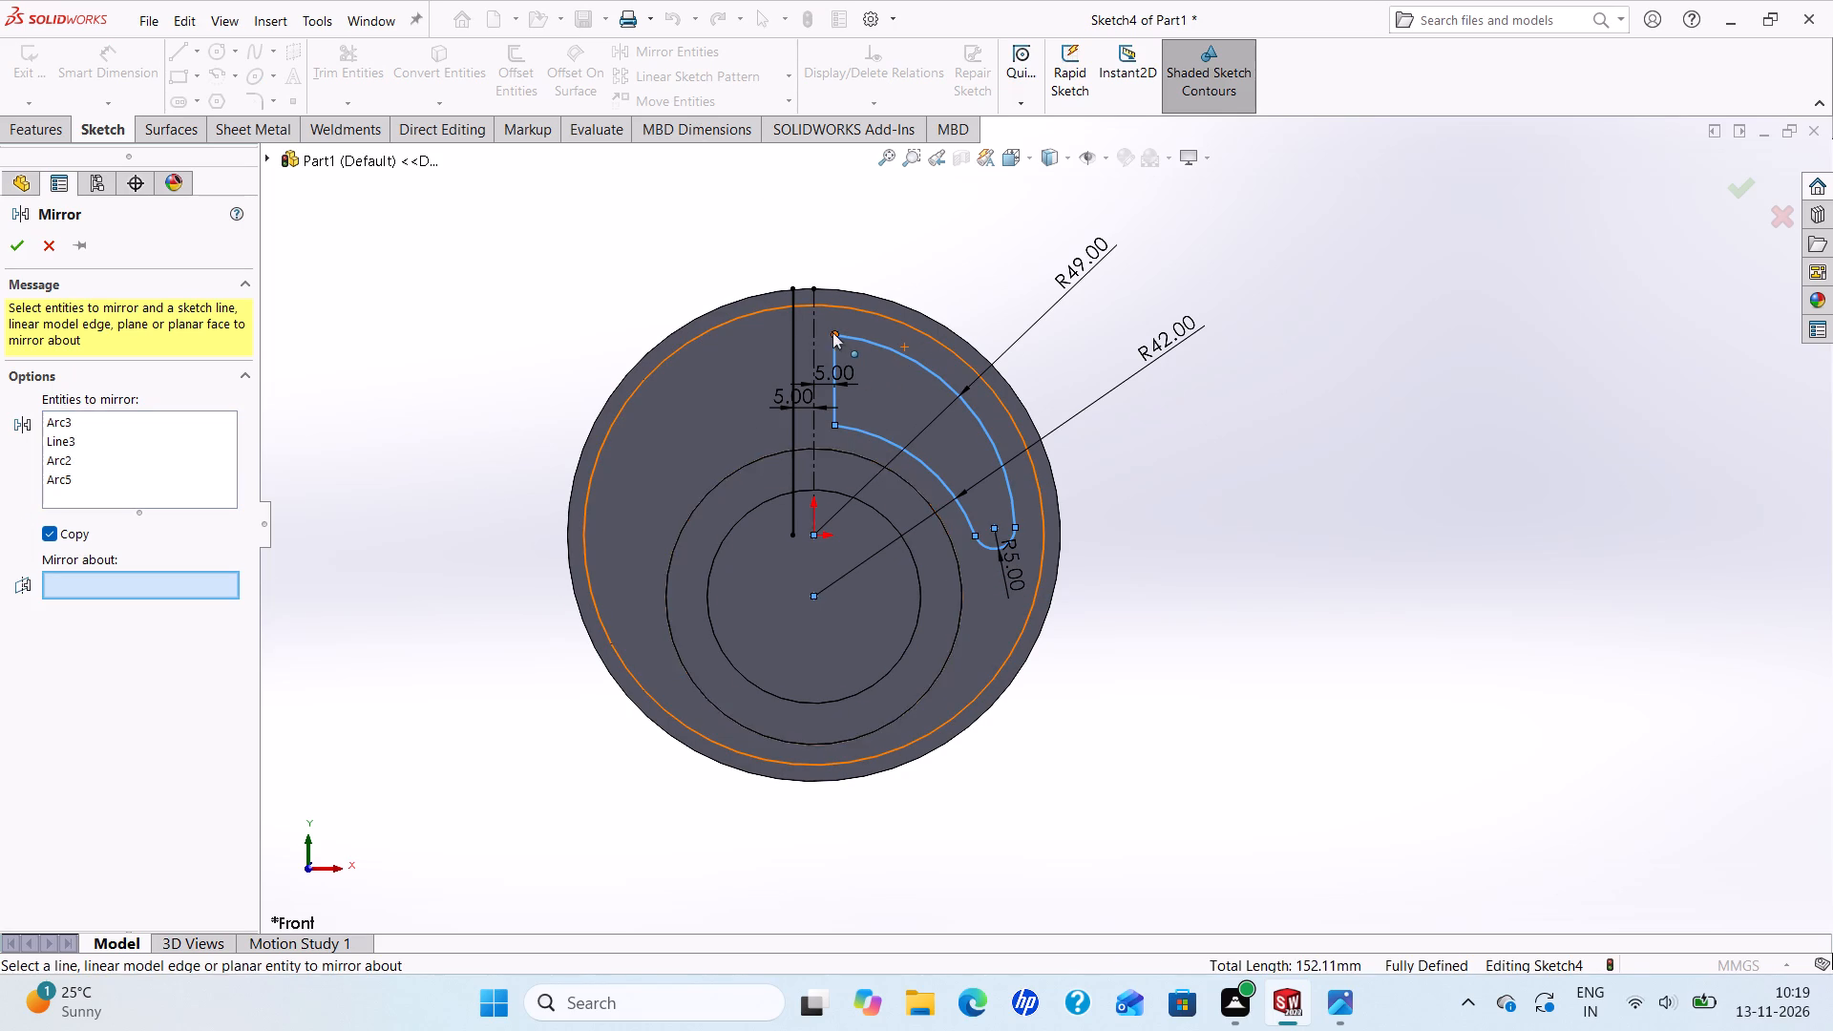
click(811, 330)
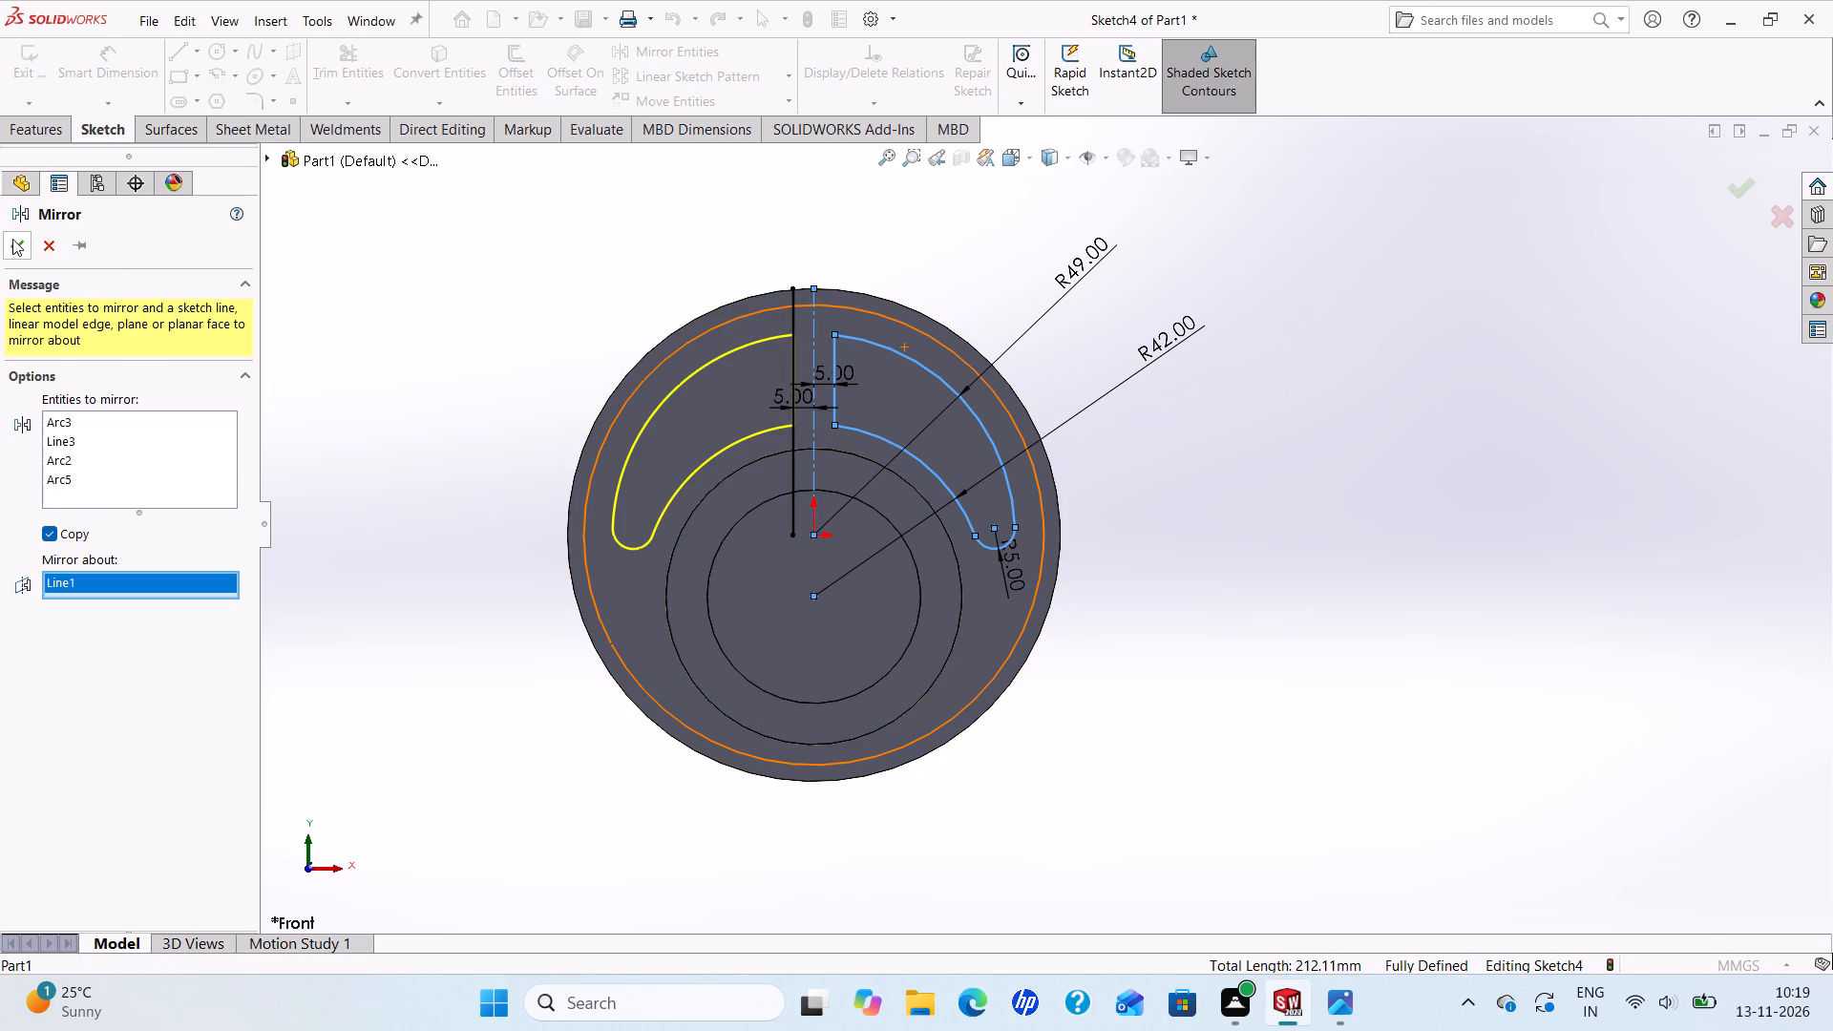
click(11, 240)
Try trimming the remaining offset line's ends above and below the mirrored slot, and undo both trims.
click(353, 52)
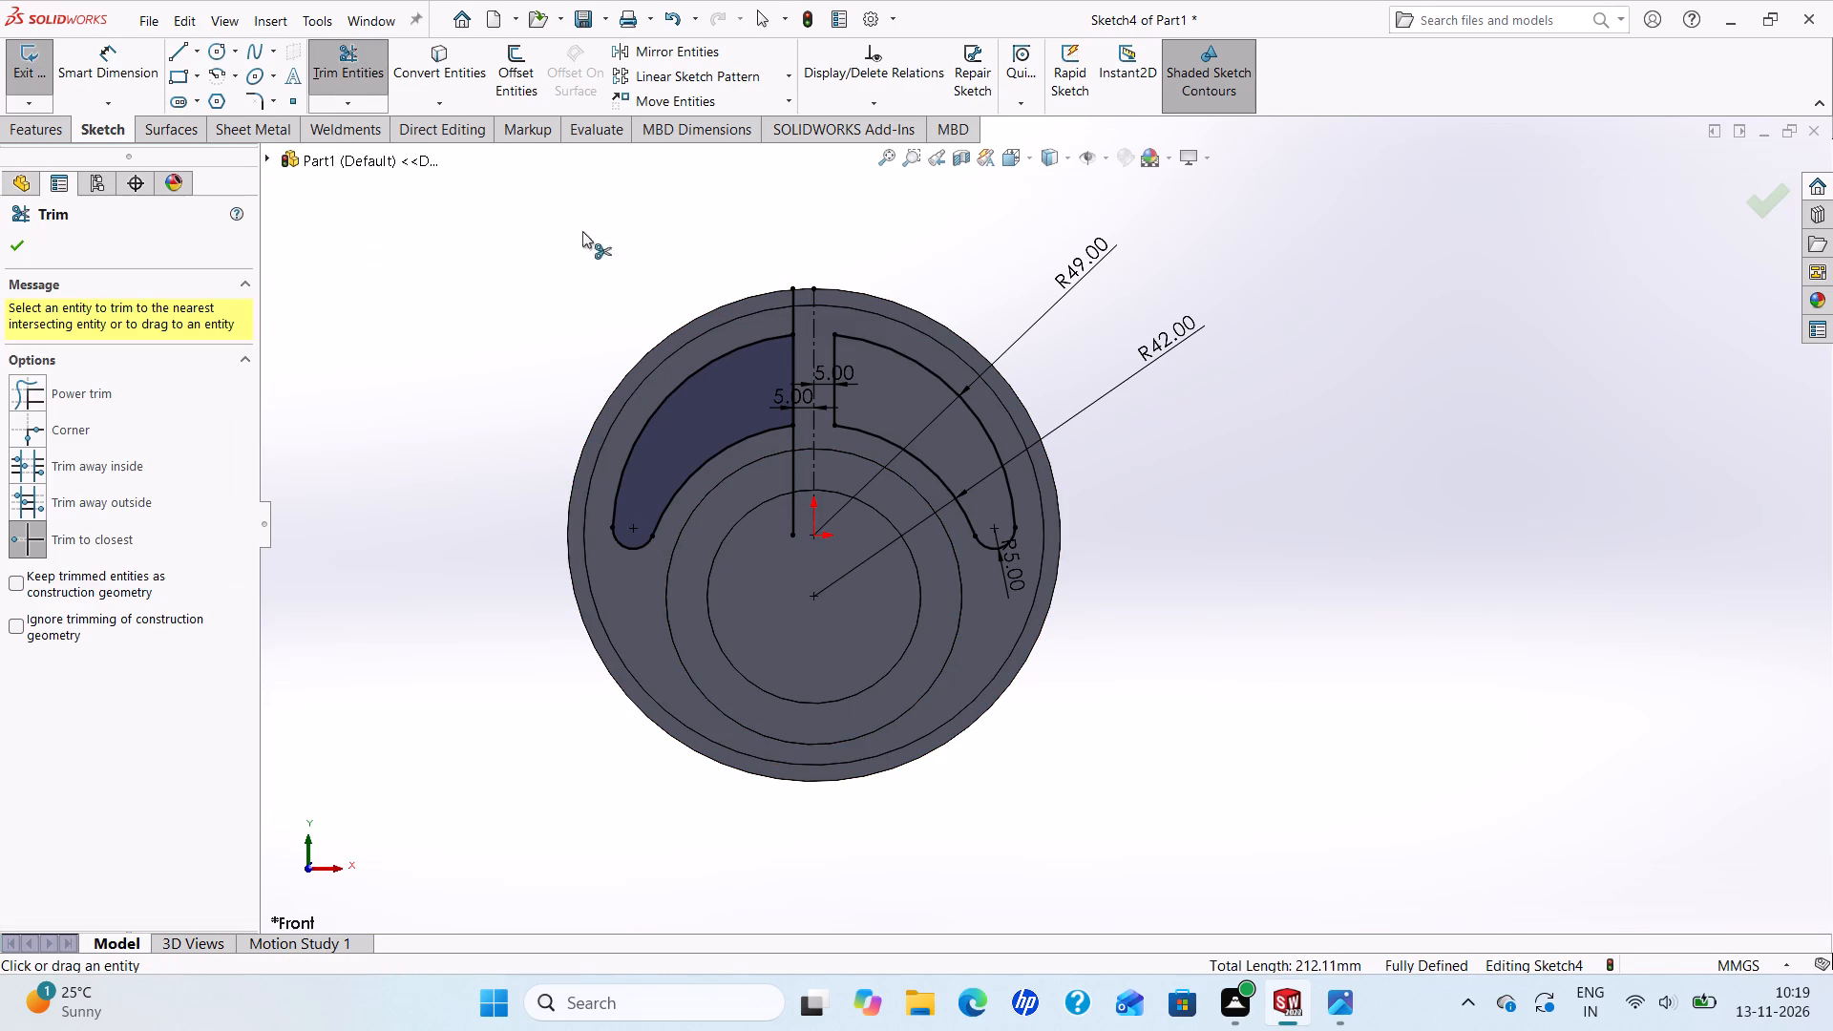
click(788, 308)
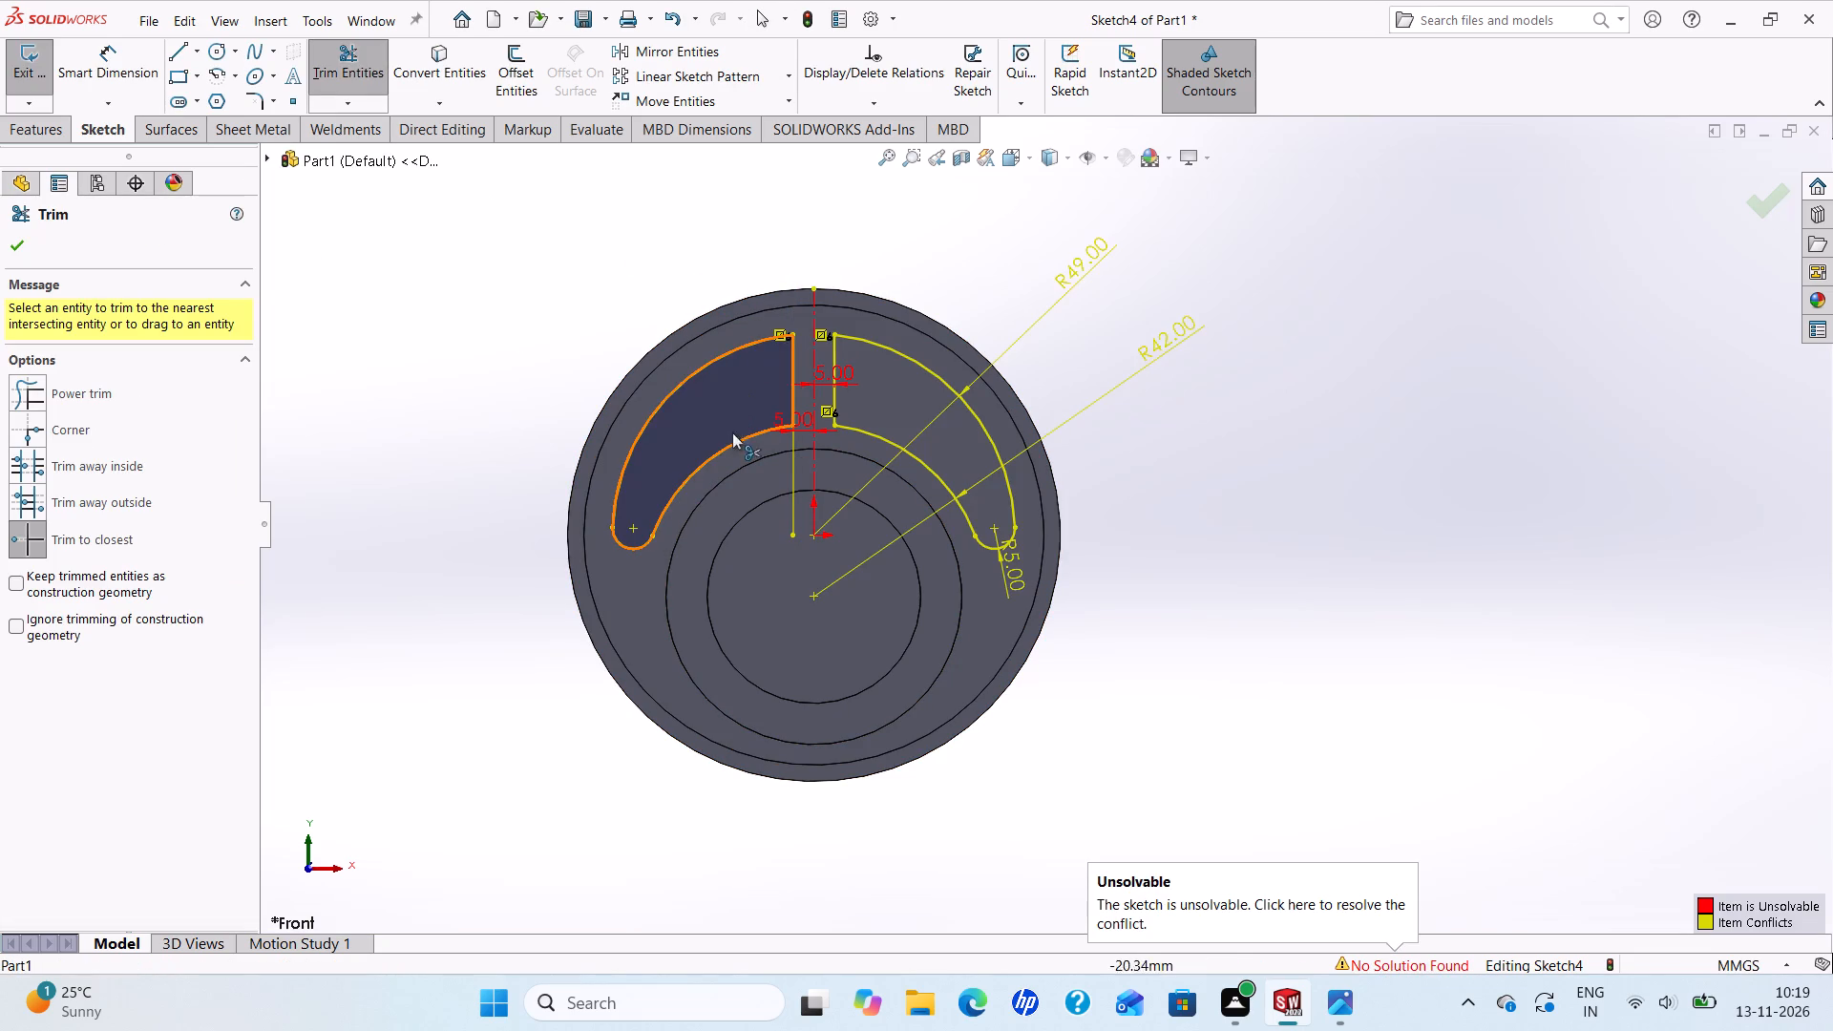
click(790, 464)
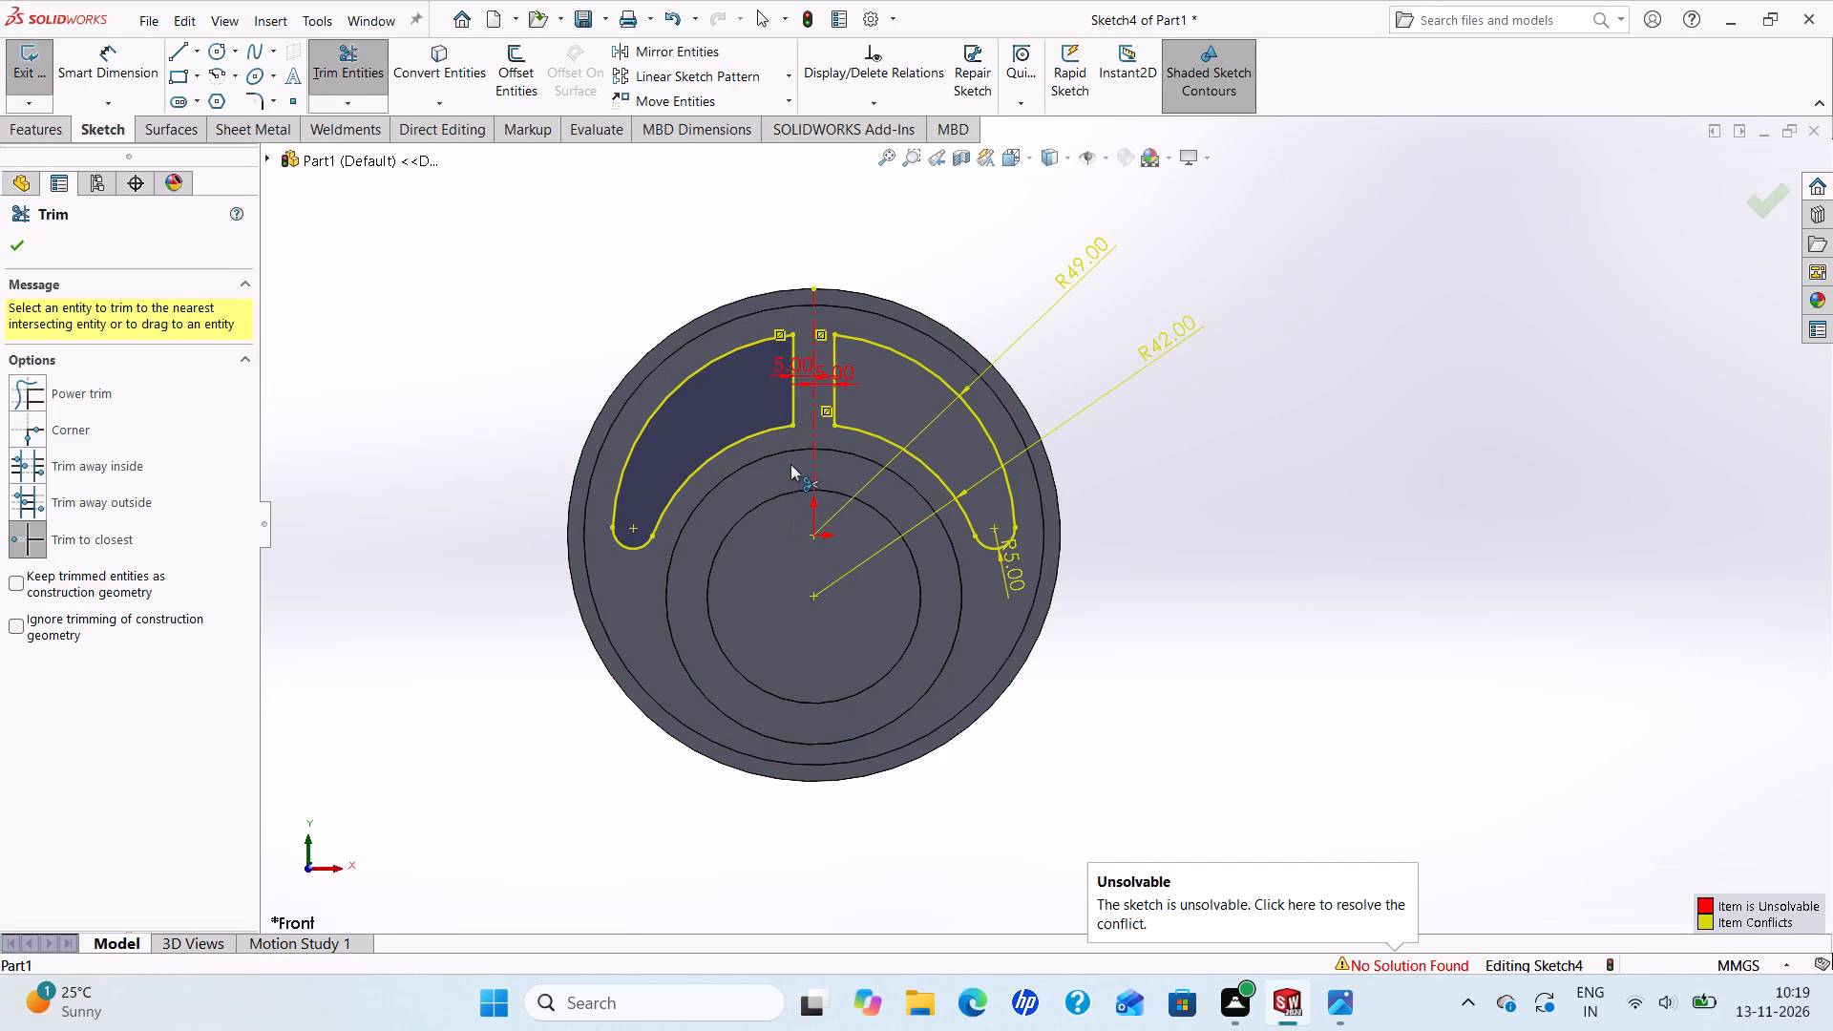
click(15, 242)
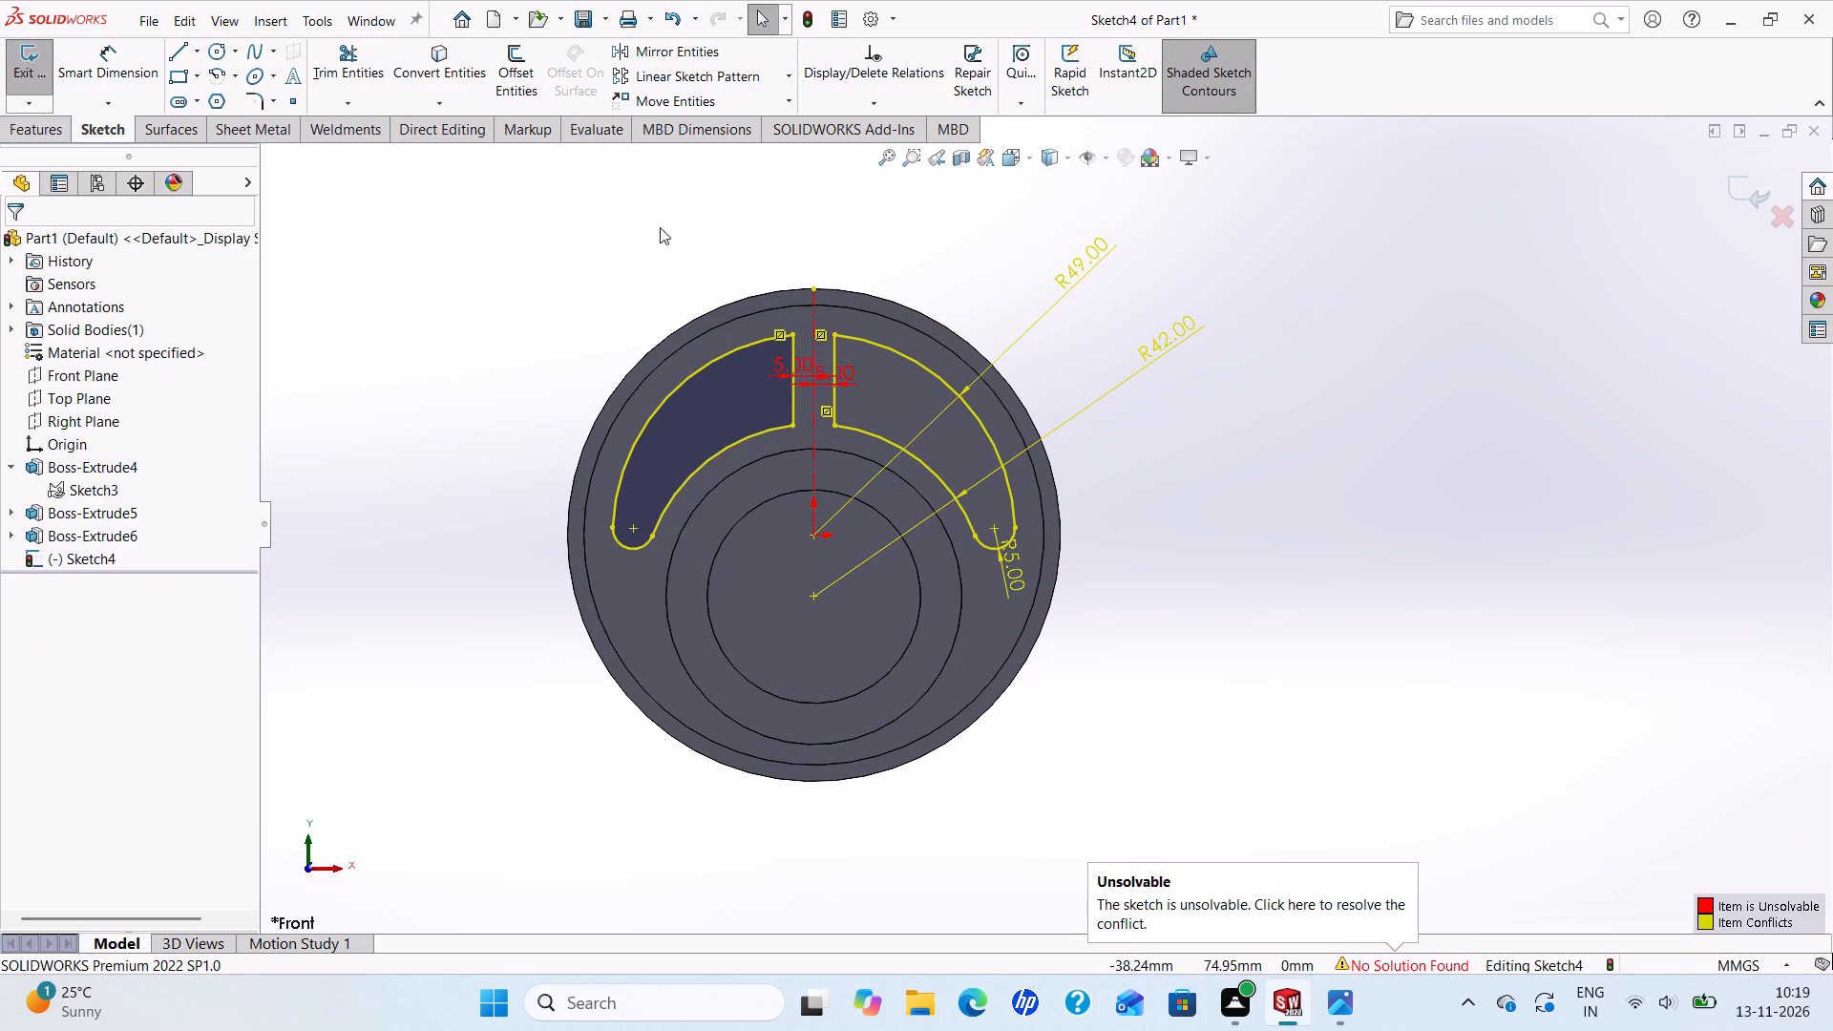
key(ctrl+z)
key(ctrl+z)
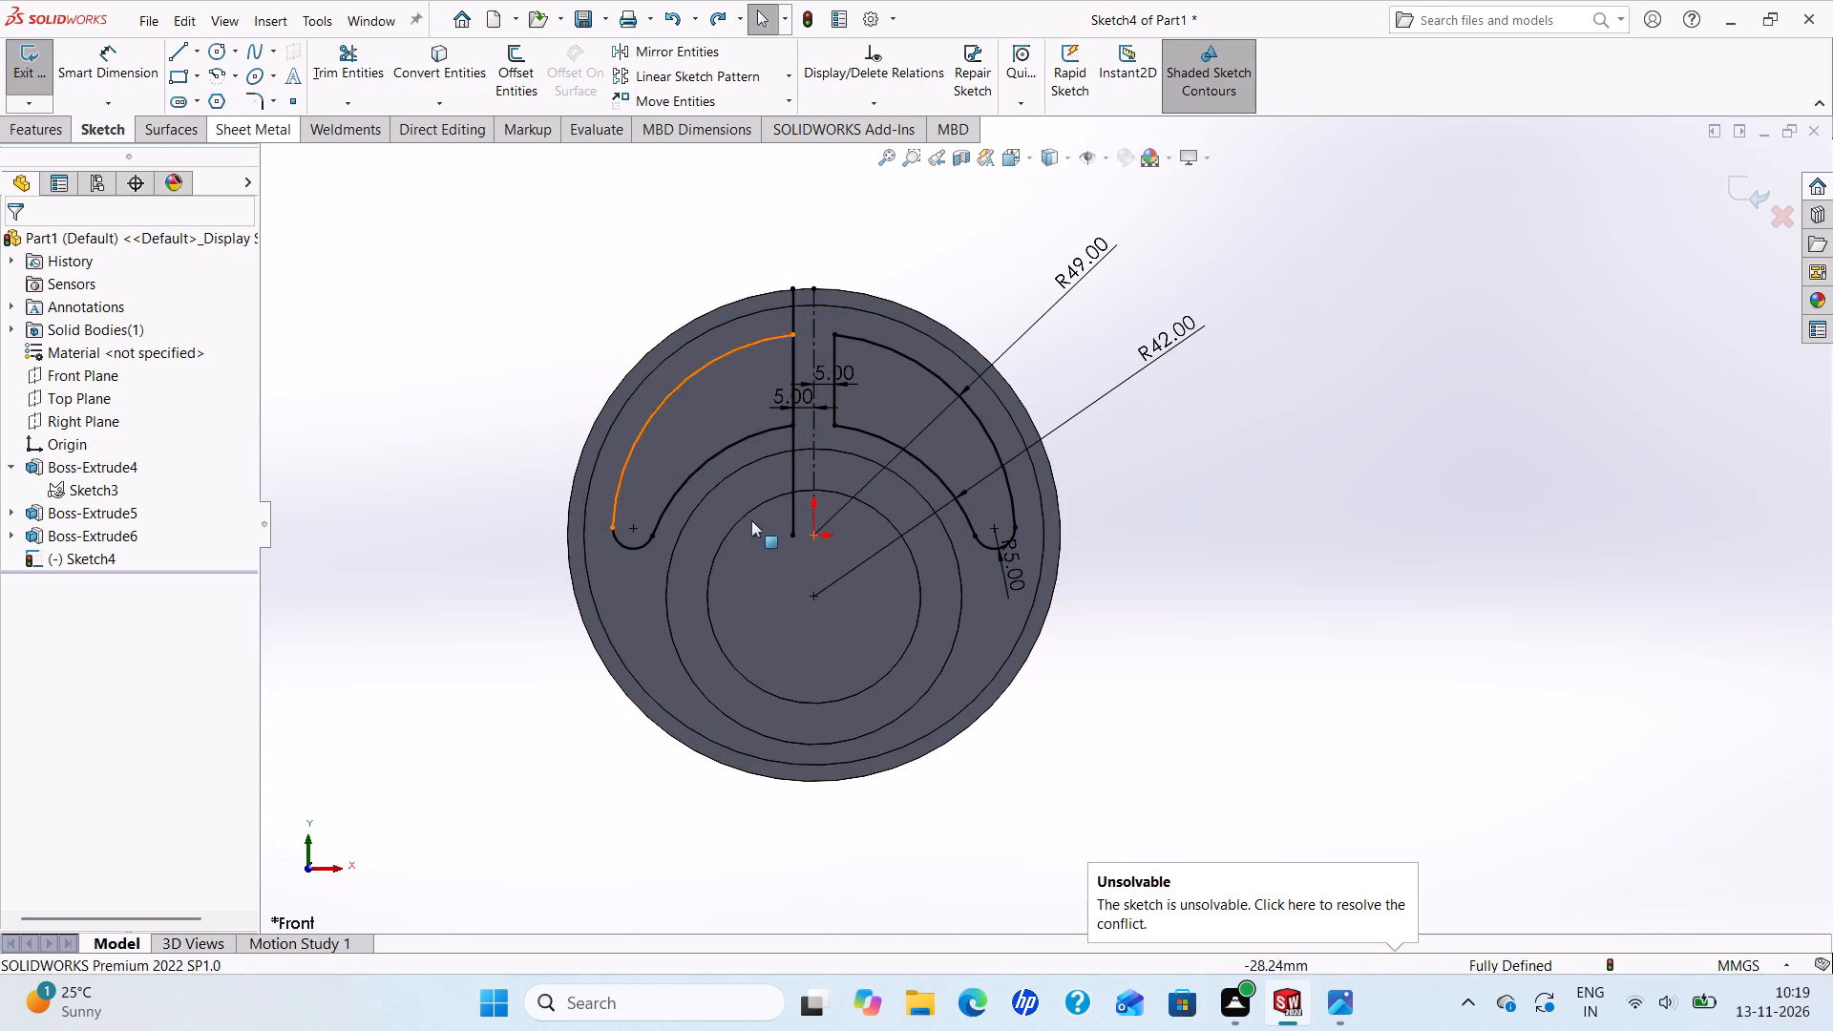
Following the reference drawing, round the four corners where both slots' arcs meet the 5 mm offset lines with 8 mm sketch fillets.
click(1331, 997)
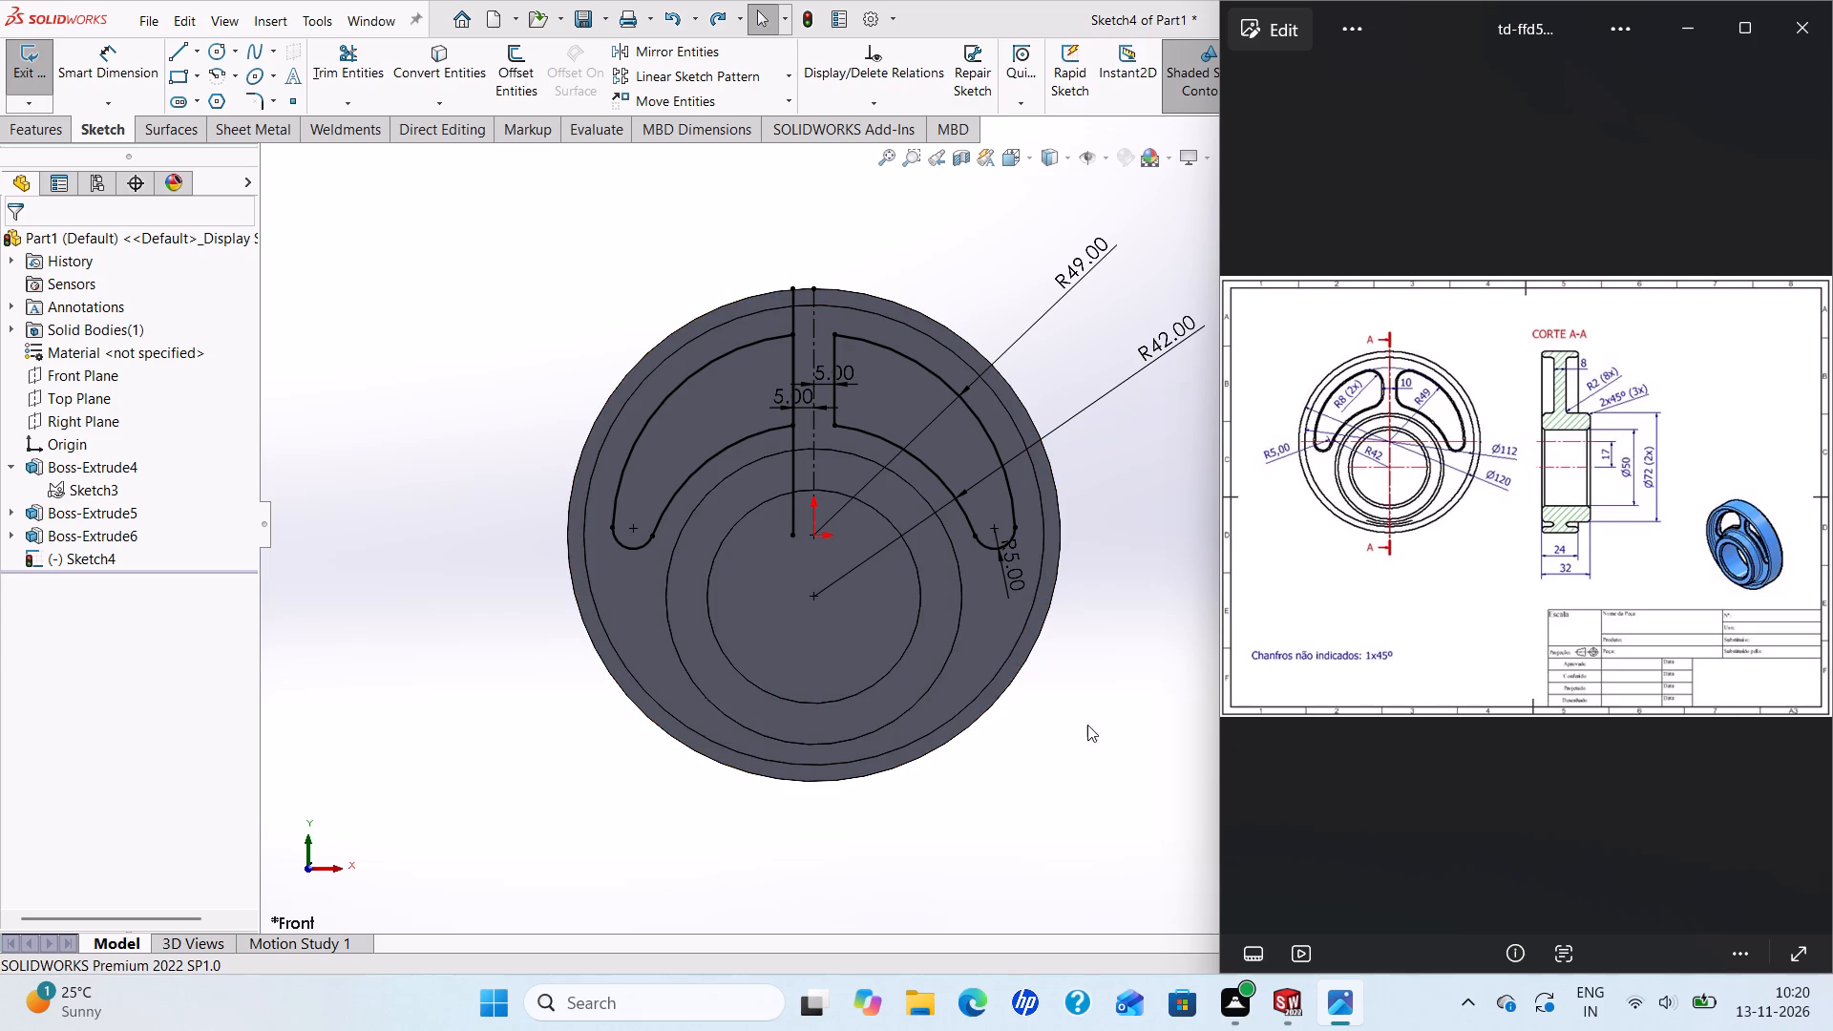
click(254, 91)
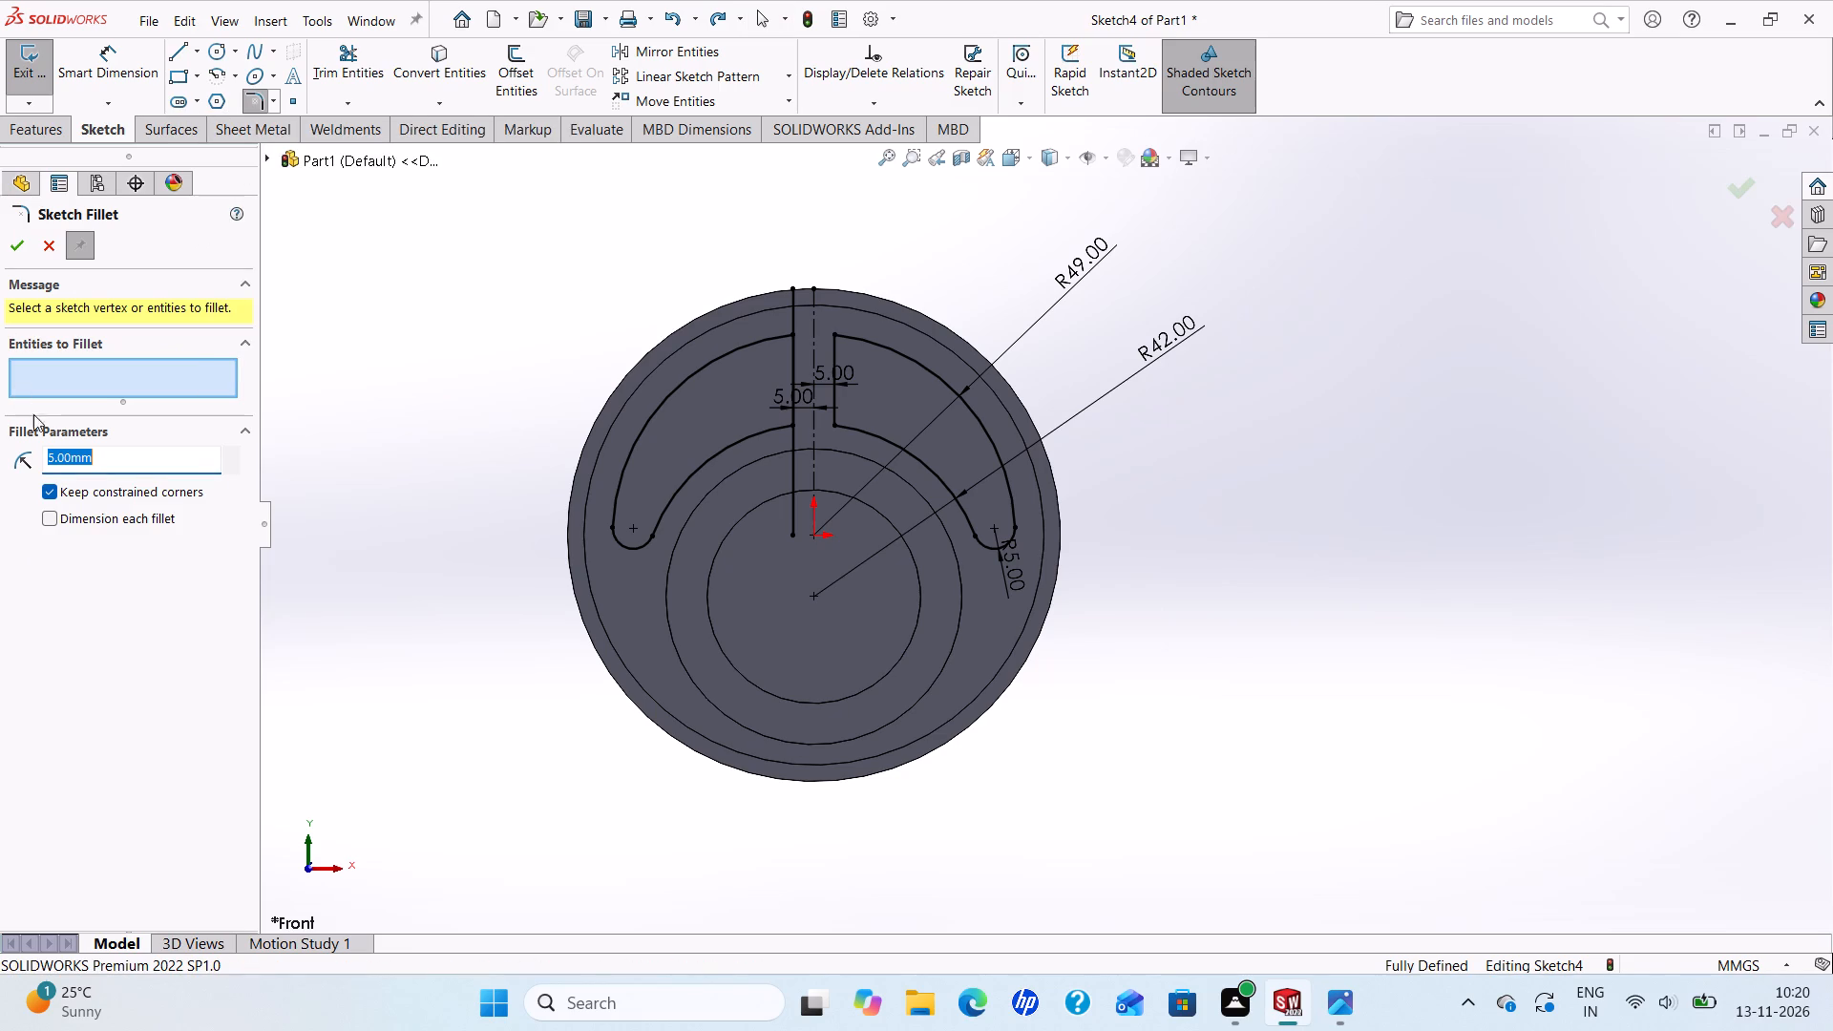
key(8)
key(Return)
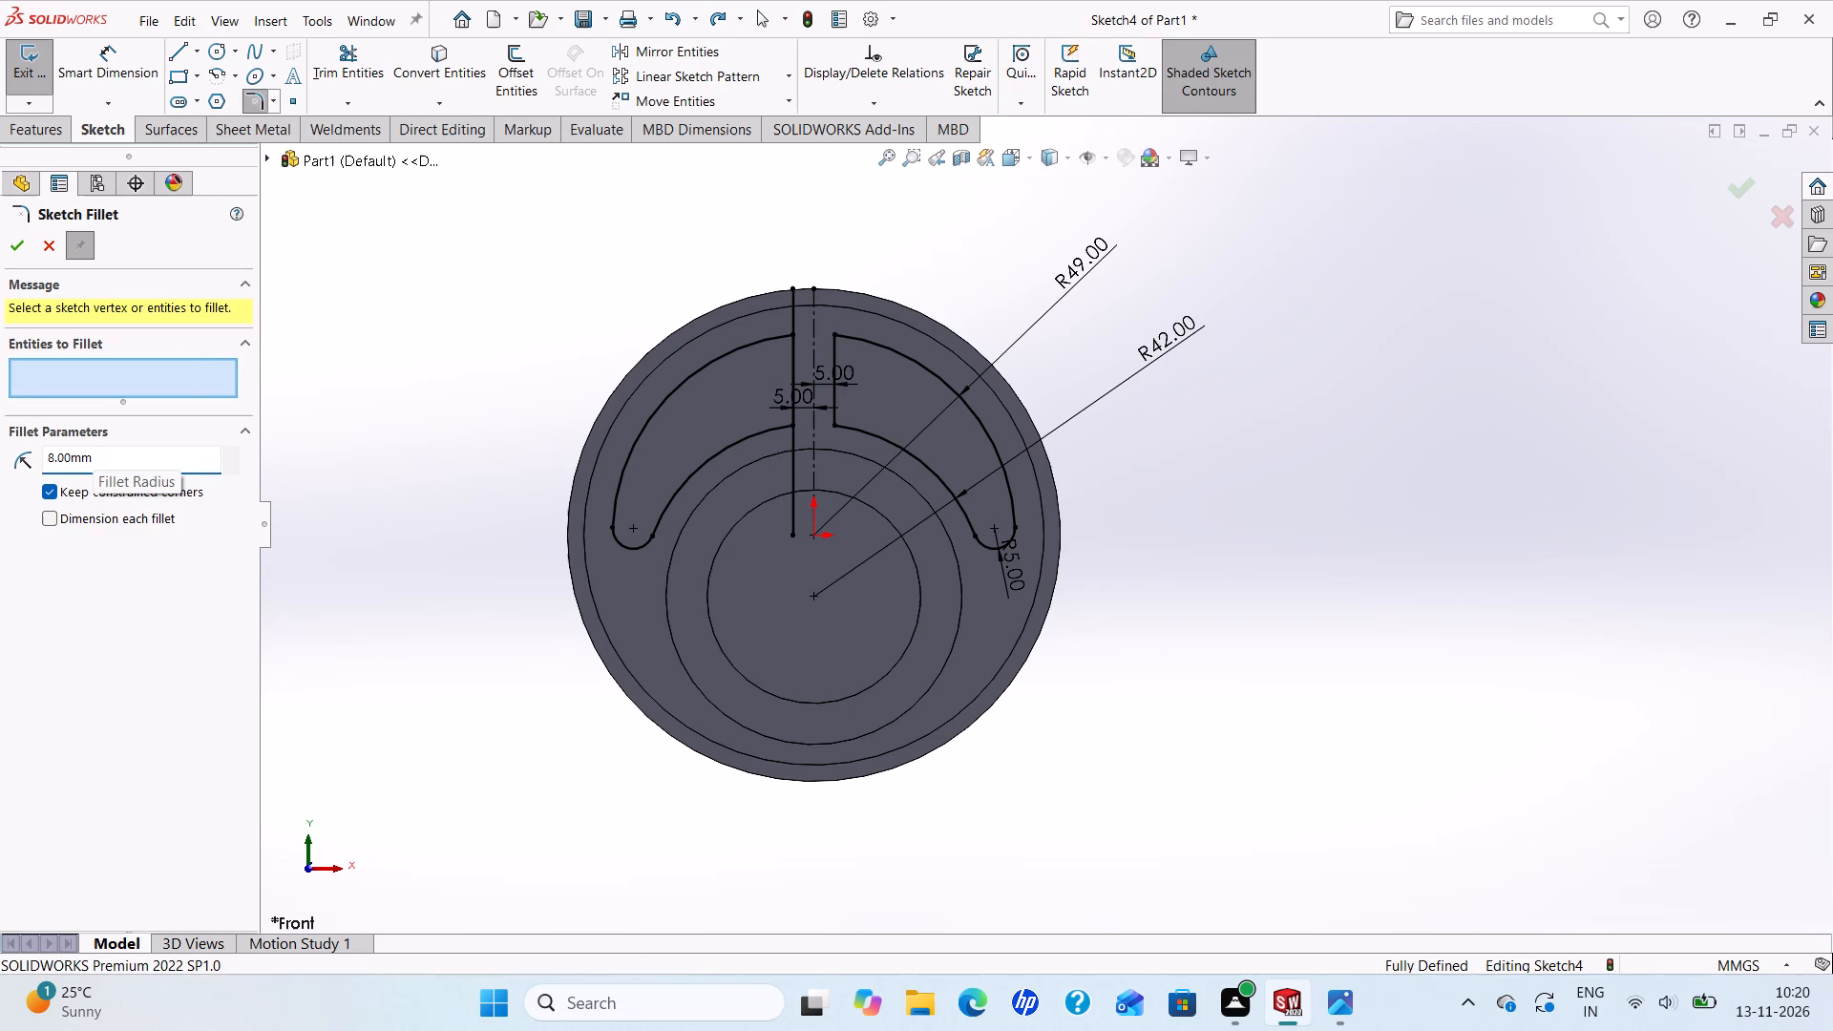
click(790, 335)
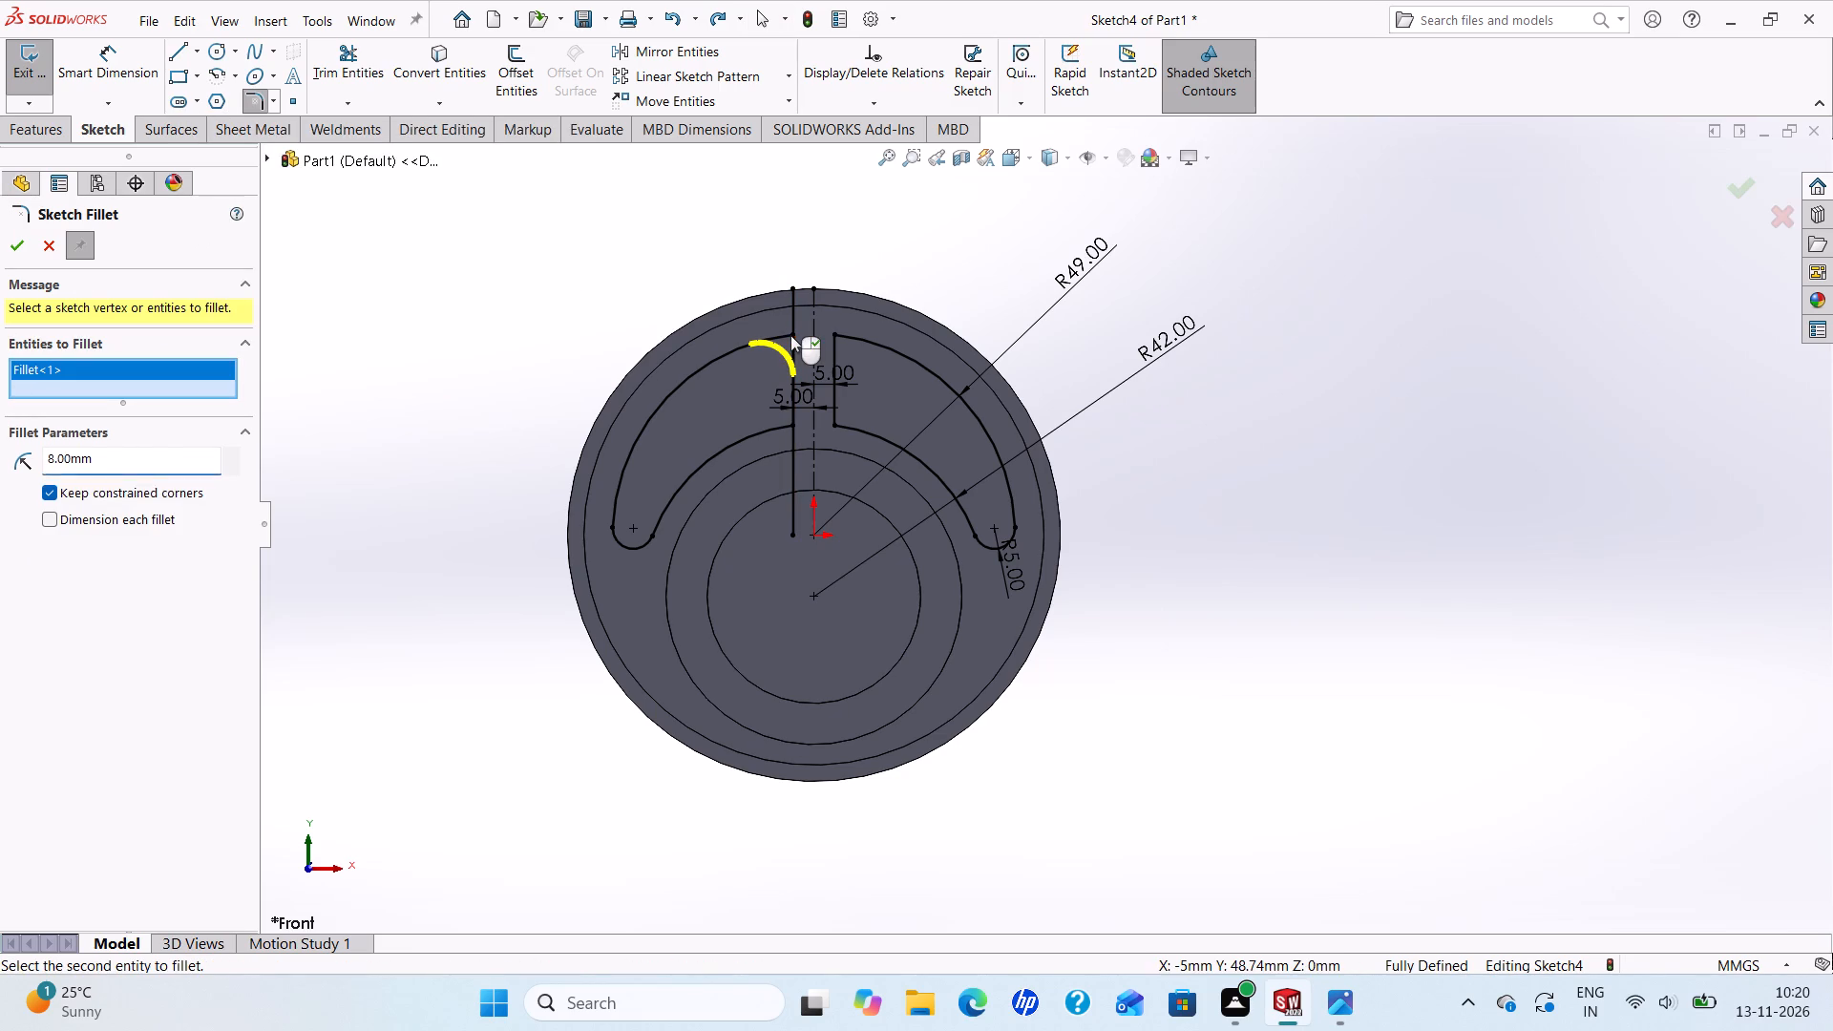
click(832, 331)
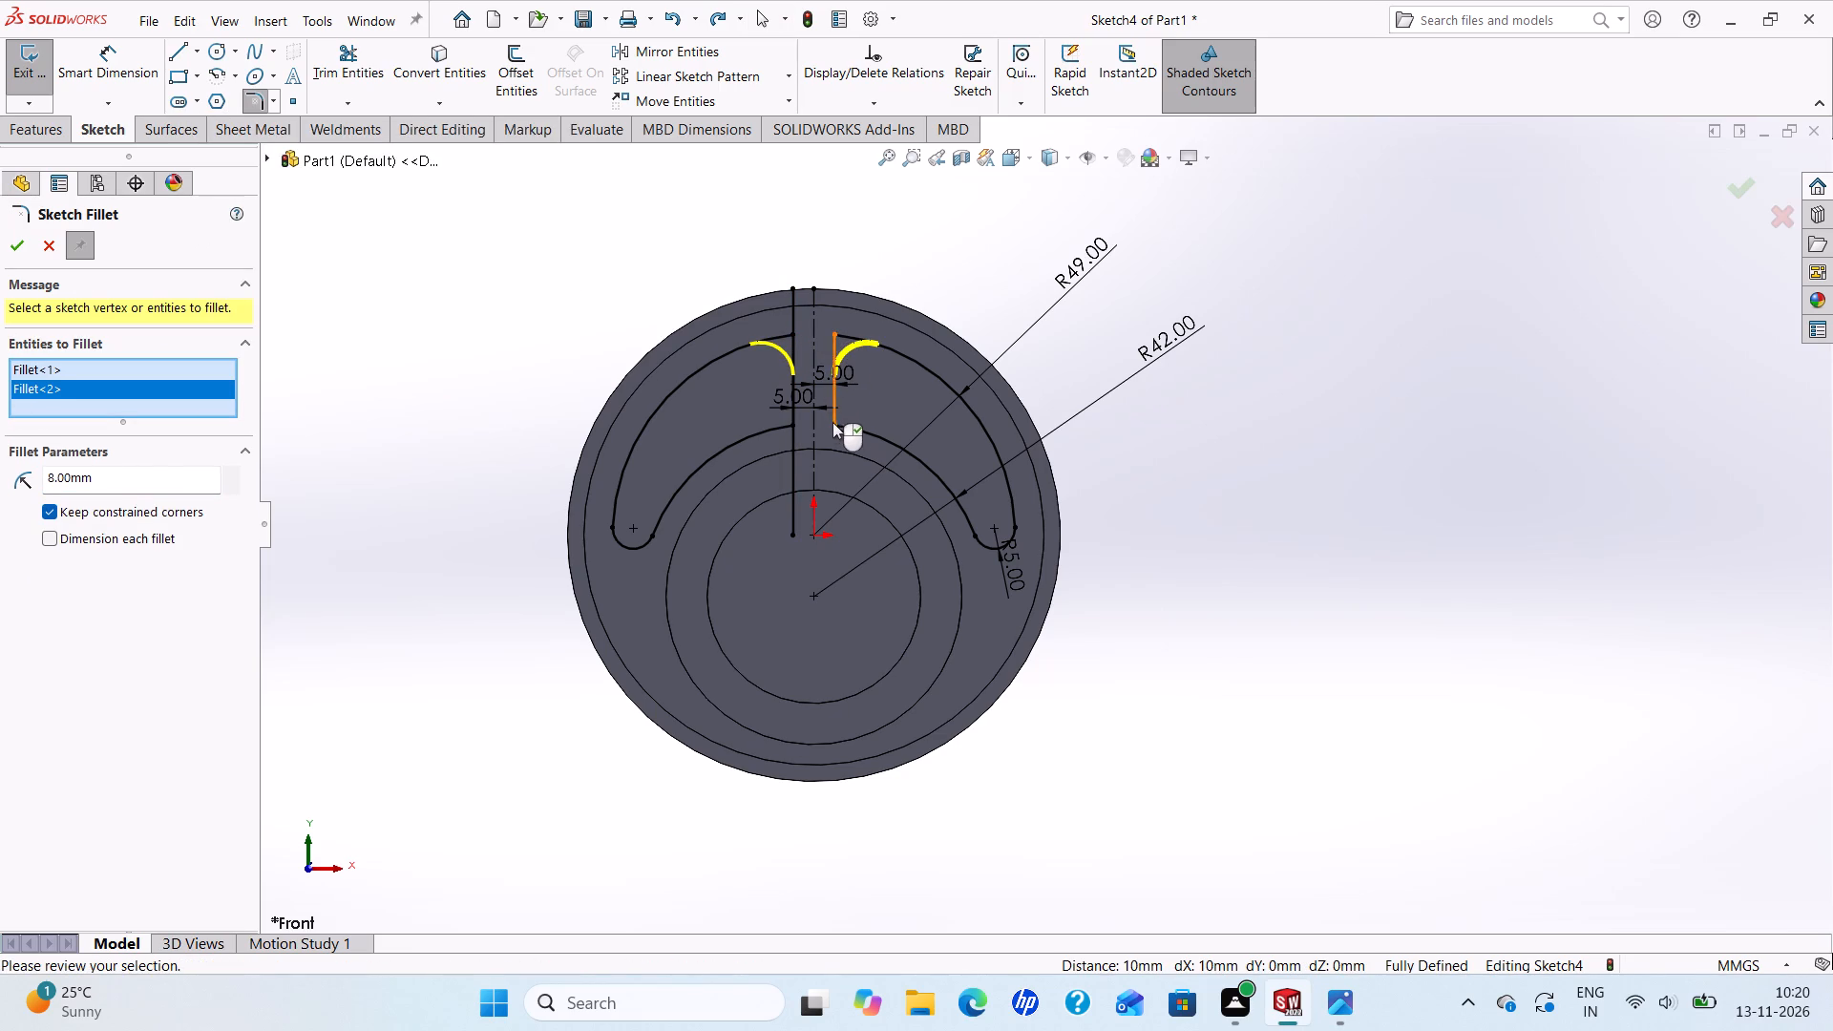
click(833, 427)
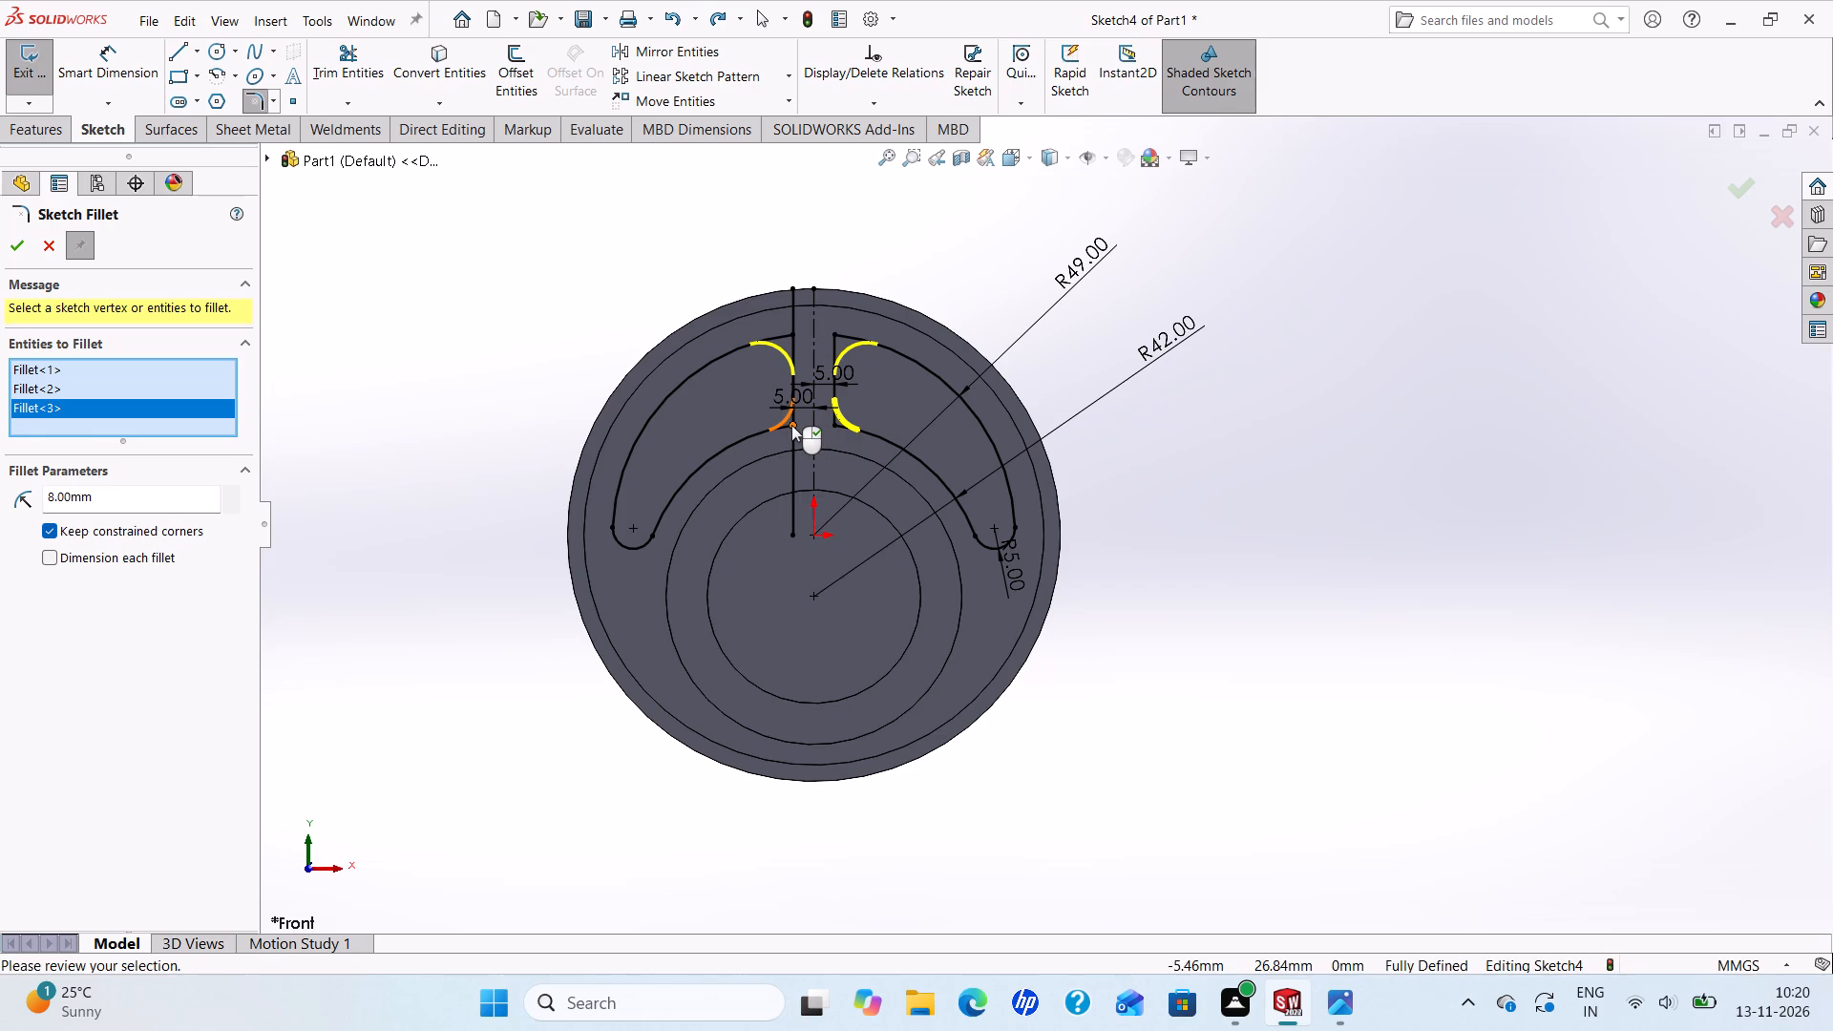
click(791, 425)
click(26, 241)
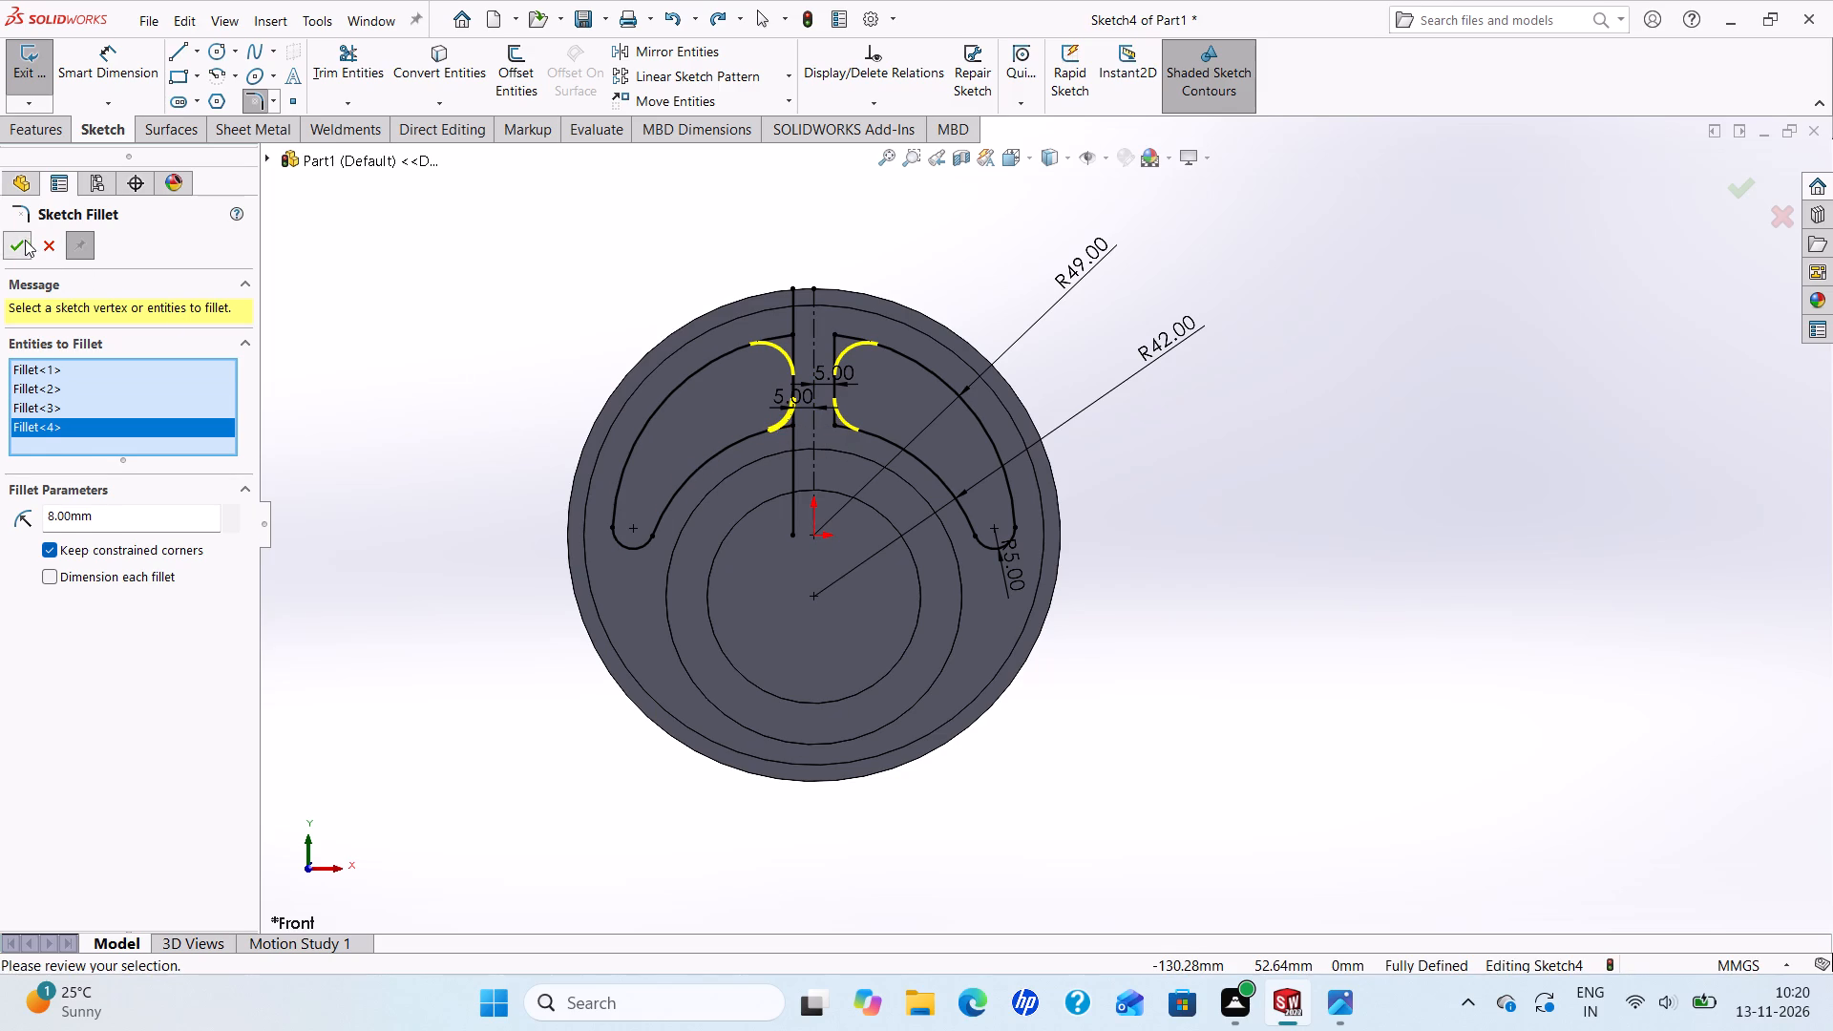
click(10, 242)
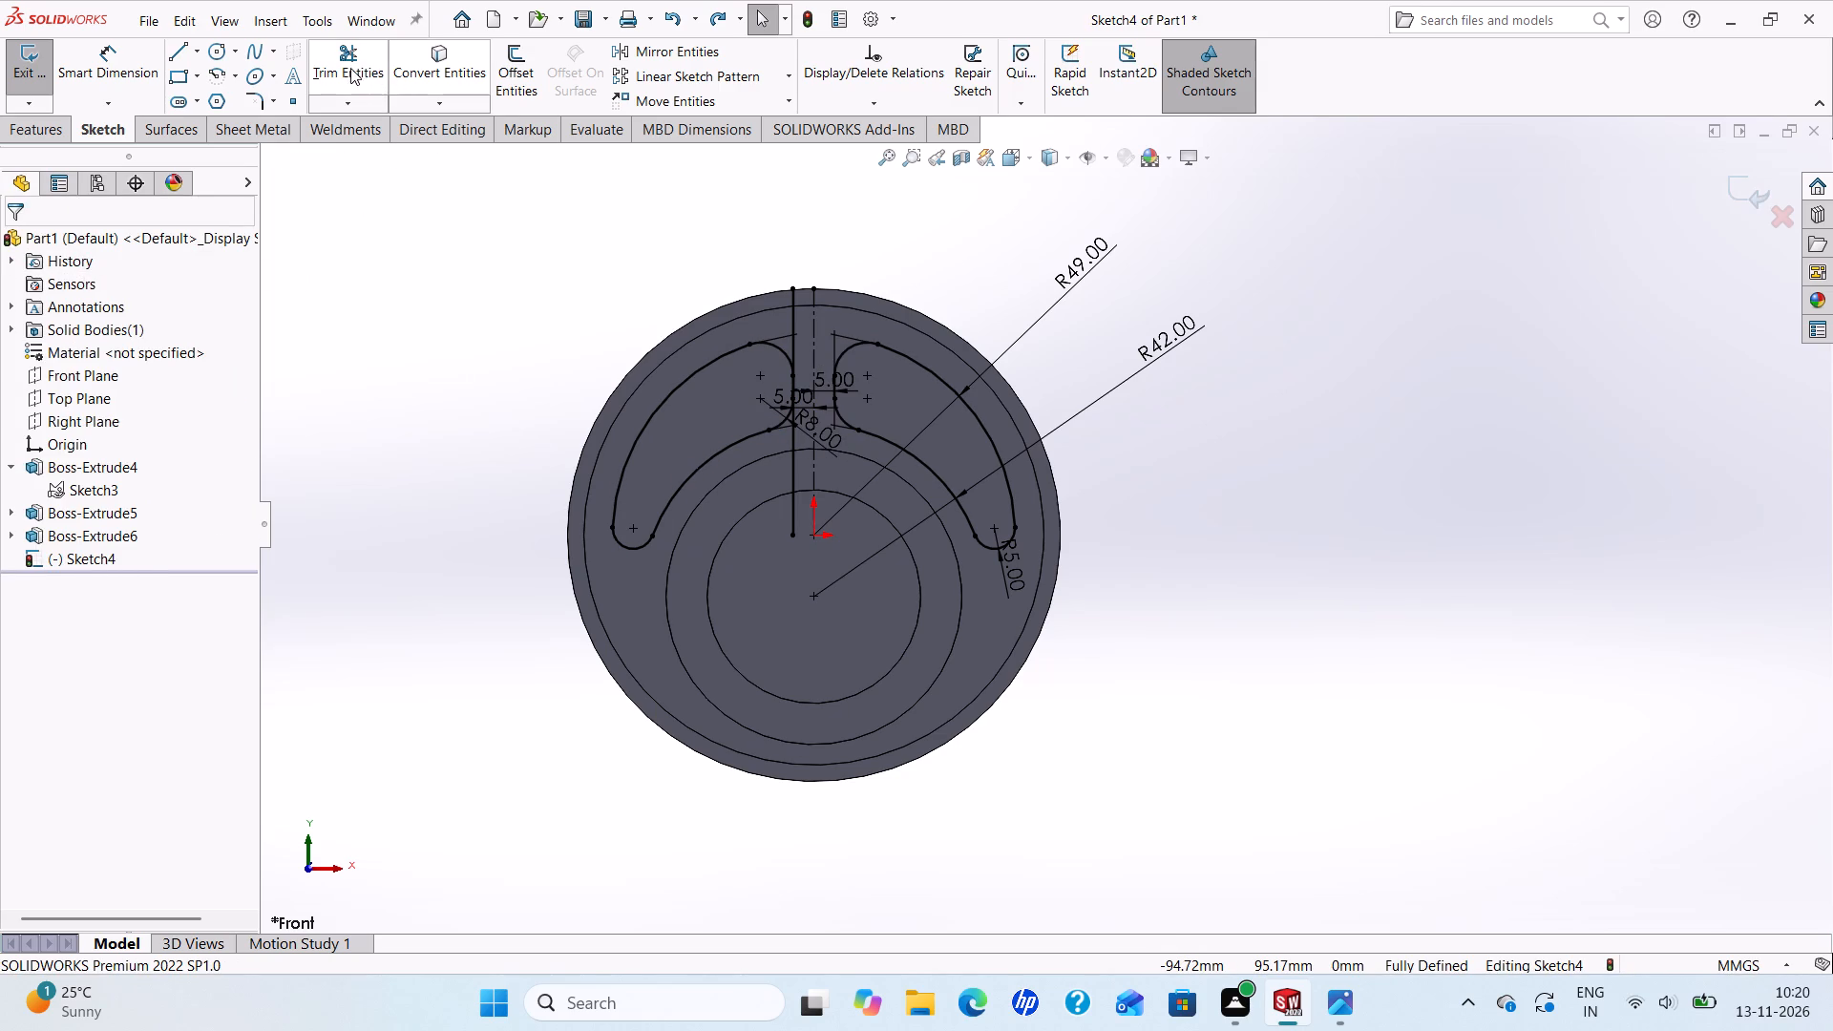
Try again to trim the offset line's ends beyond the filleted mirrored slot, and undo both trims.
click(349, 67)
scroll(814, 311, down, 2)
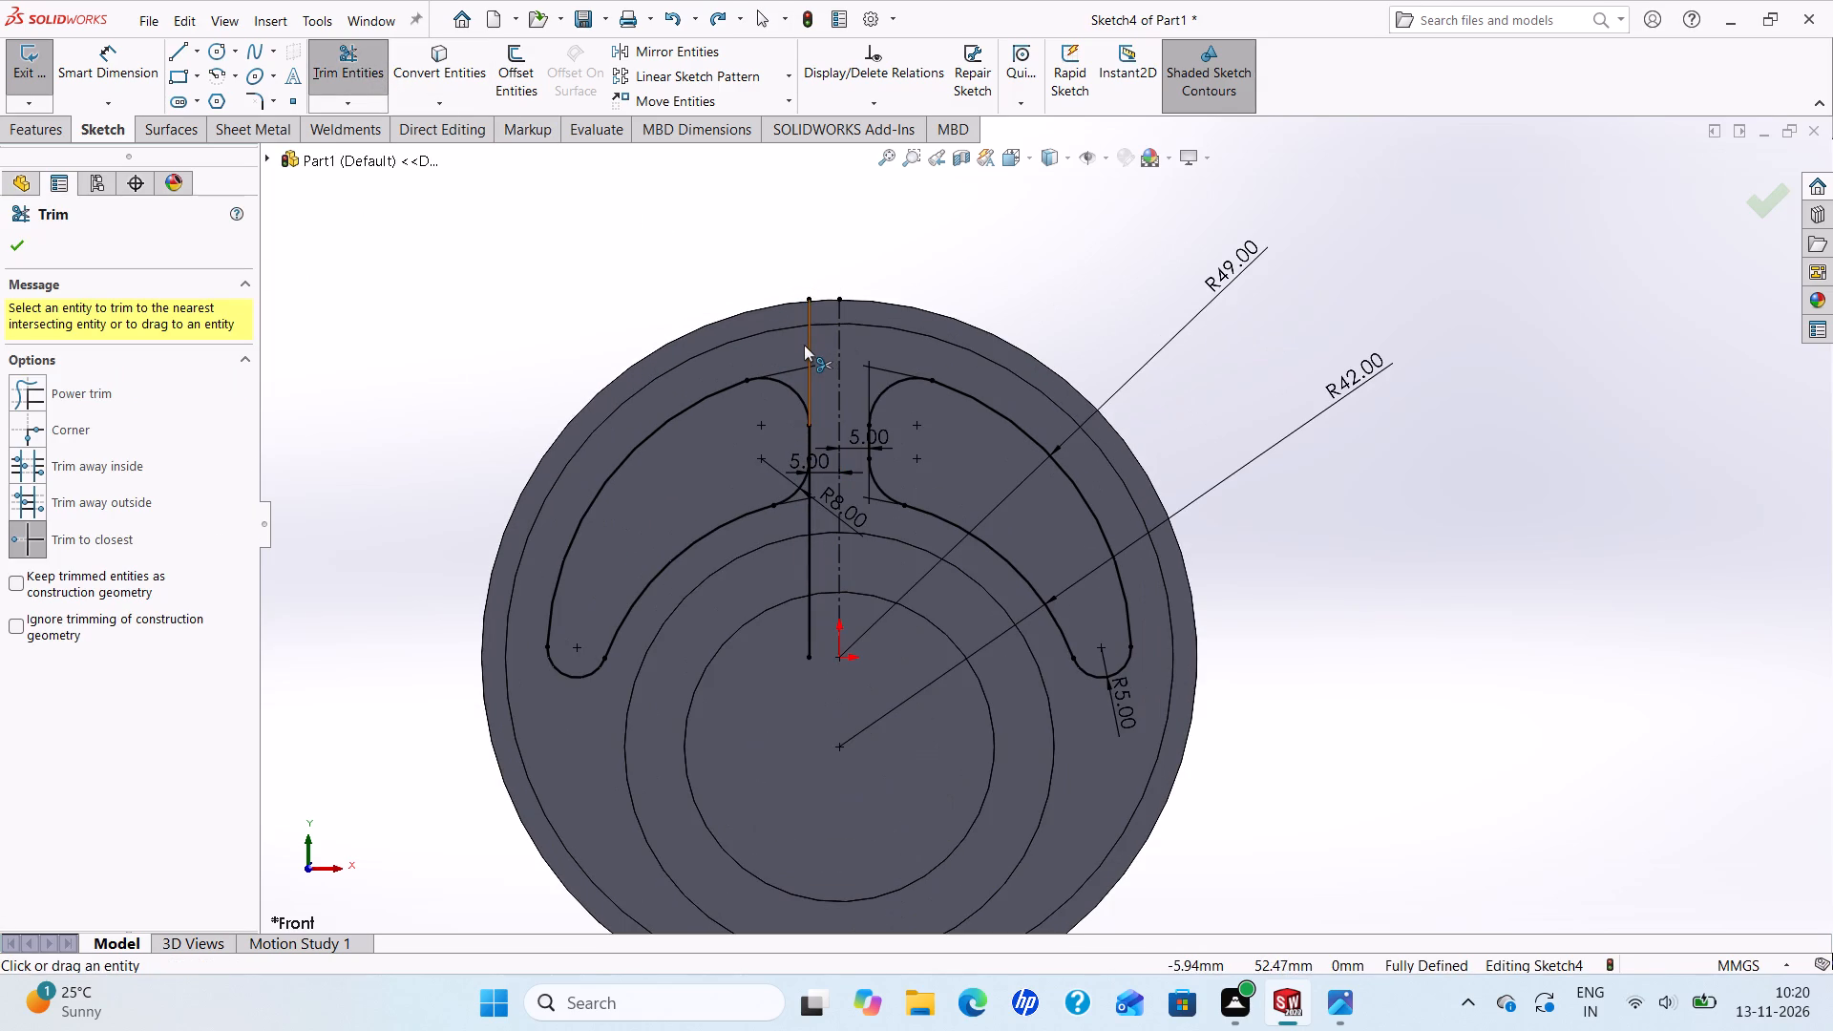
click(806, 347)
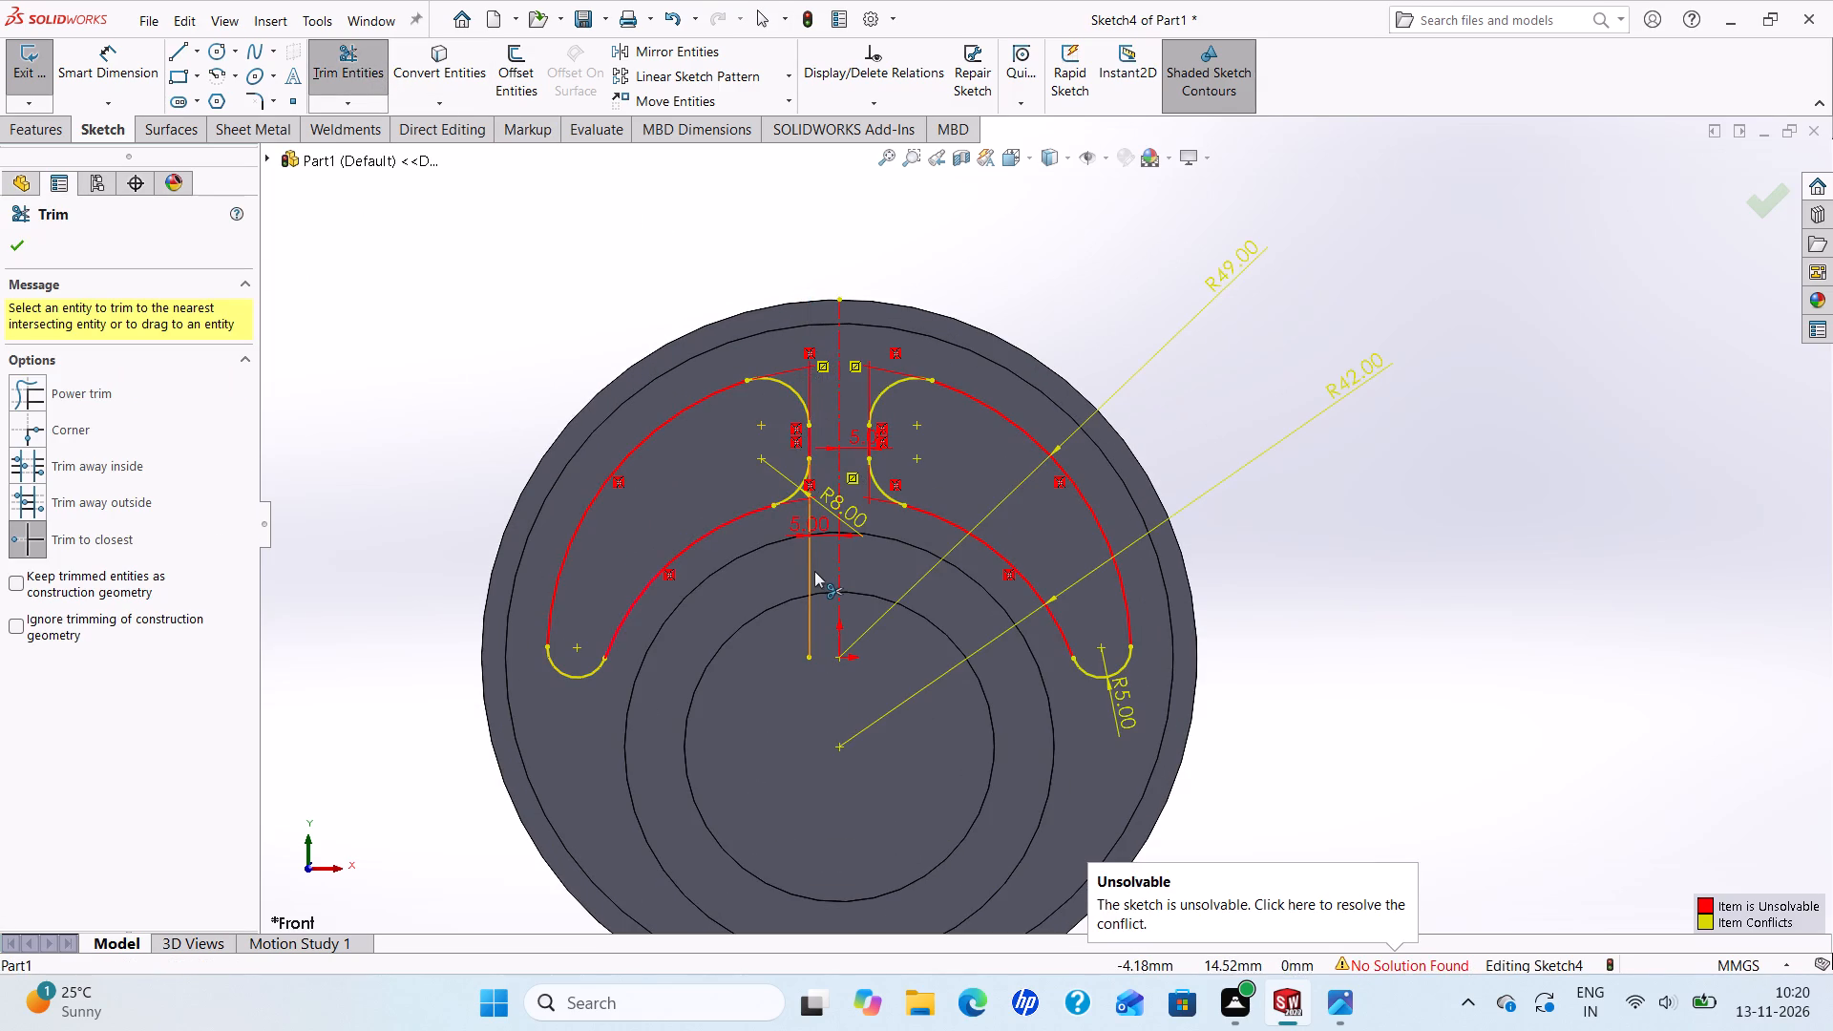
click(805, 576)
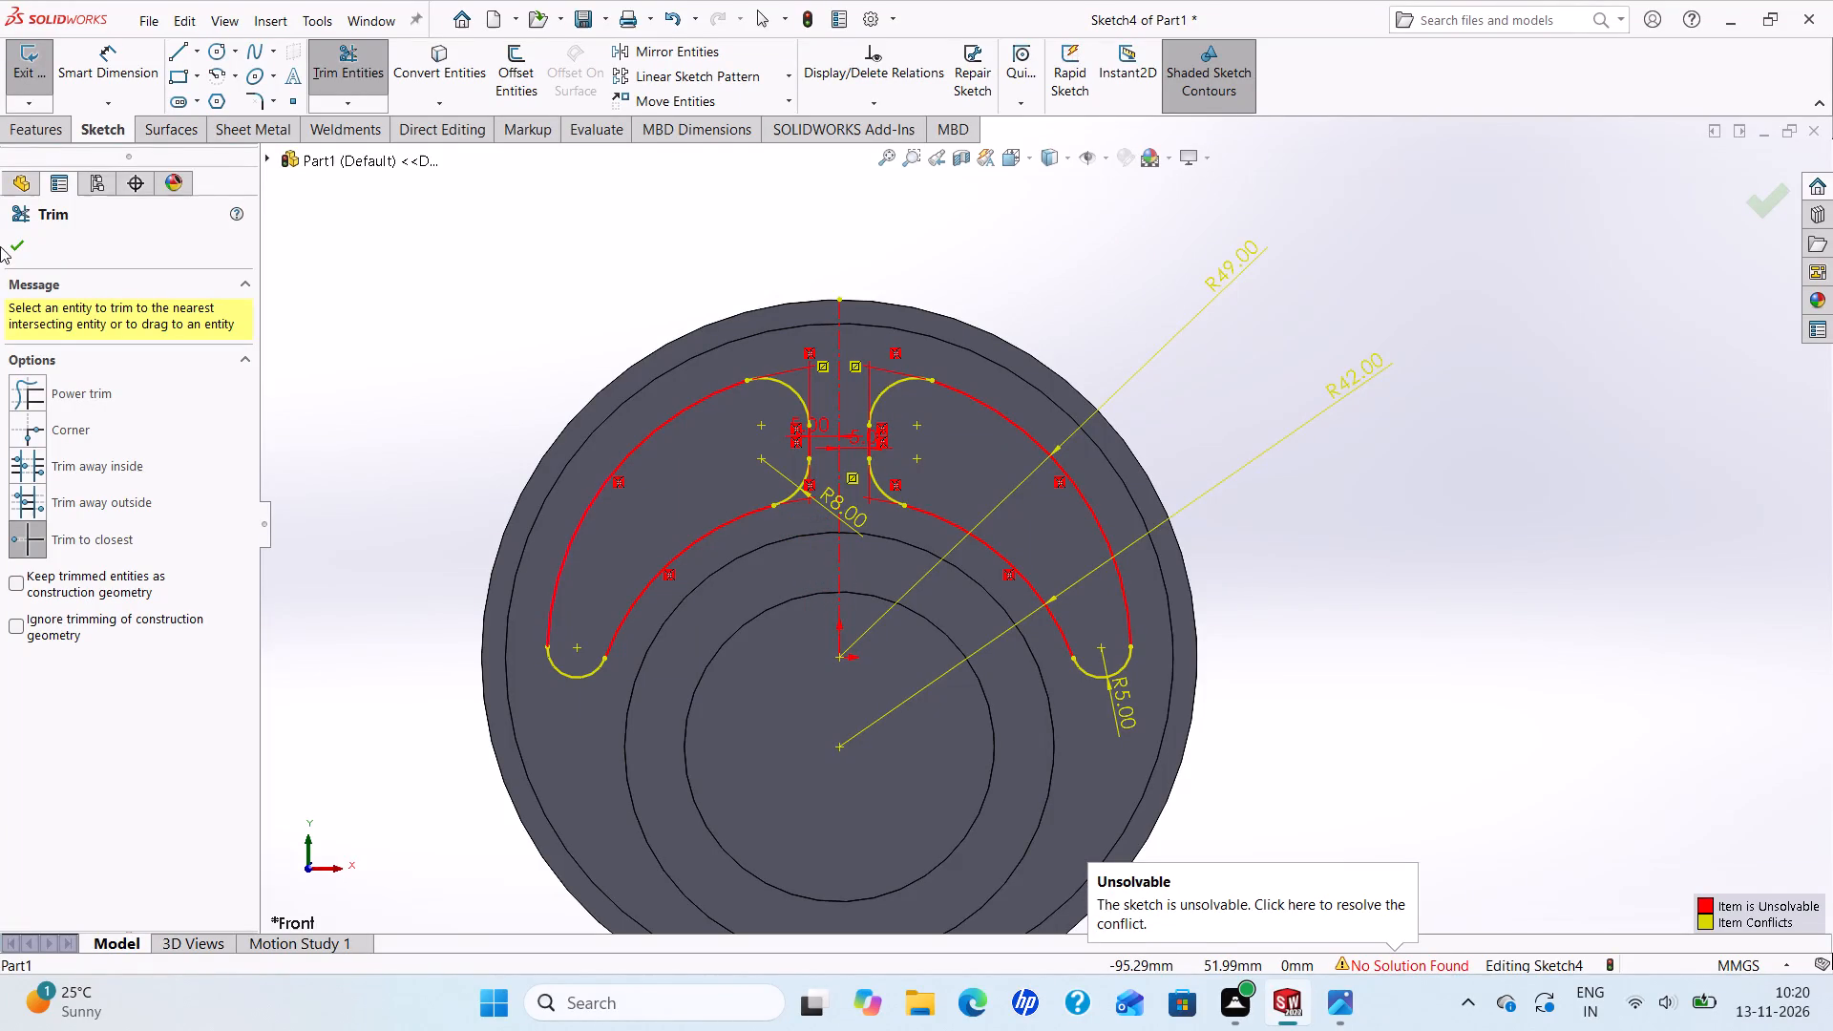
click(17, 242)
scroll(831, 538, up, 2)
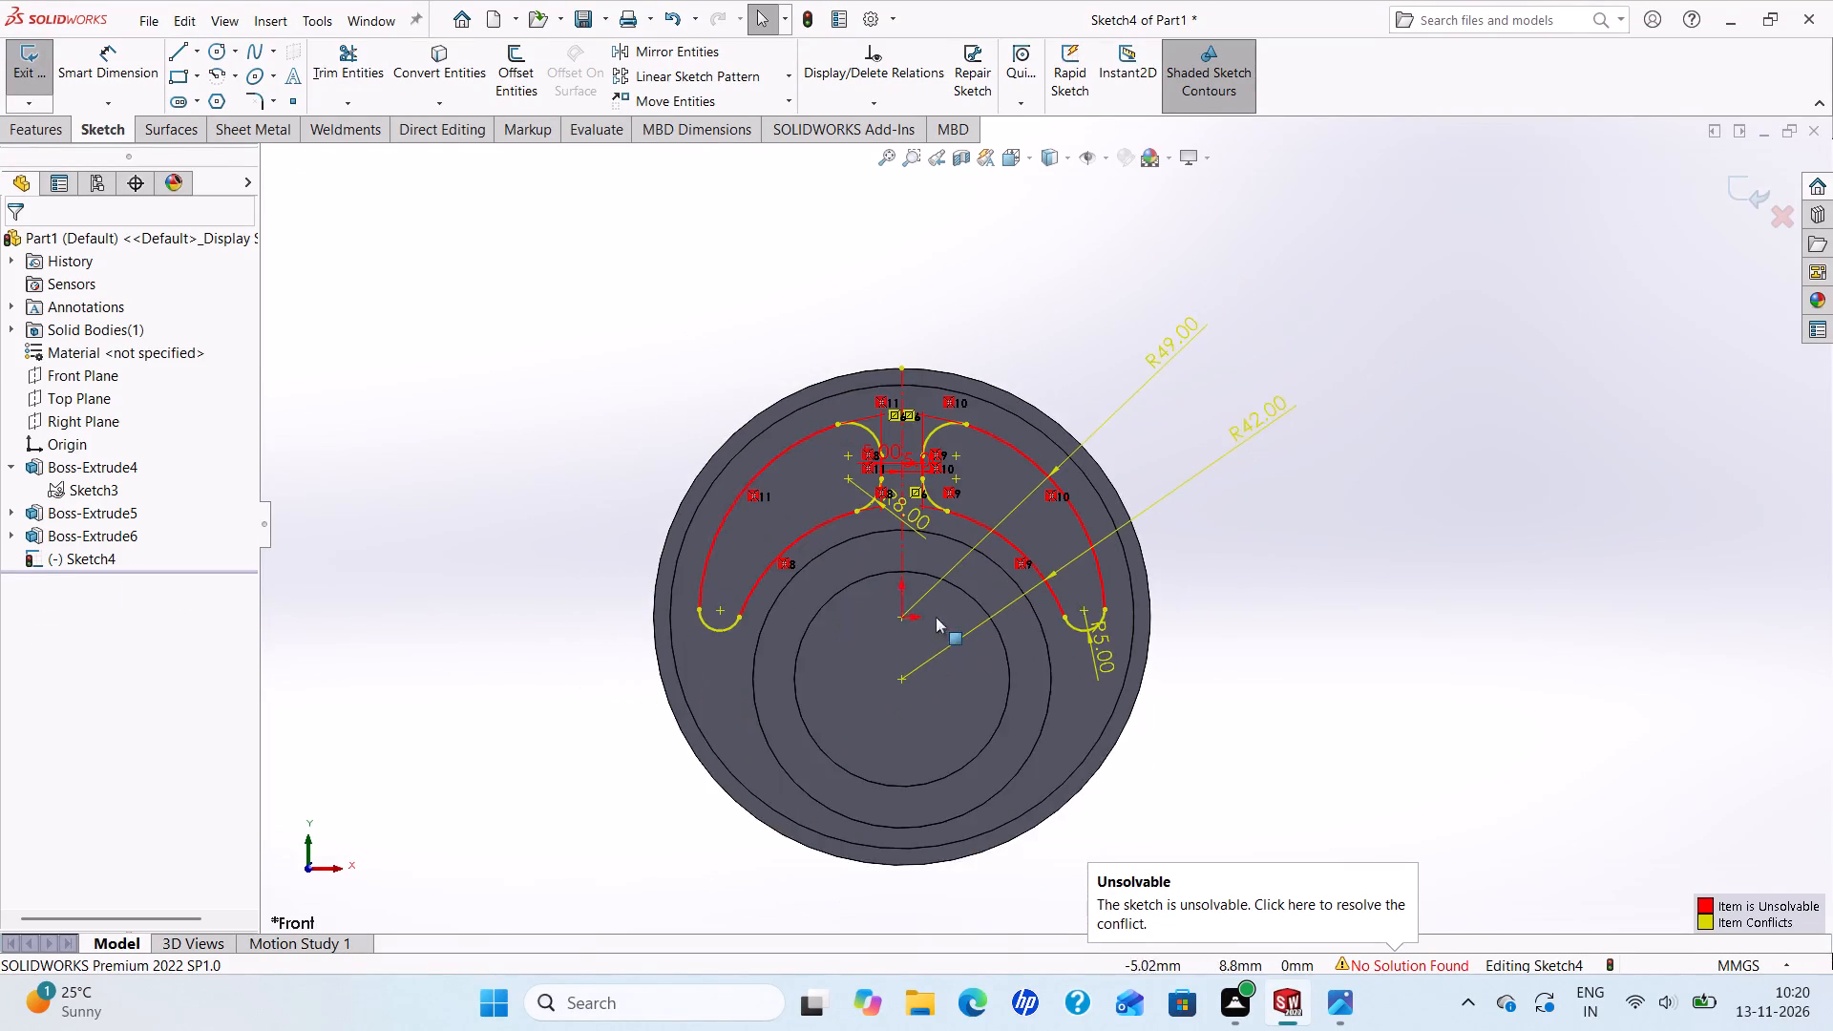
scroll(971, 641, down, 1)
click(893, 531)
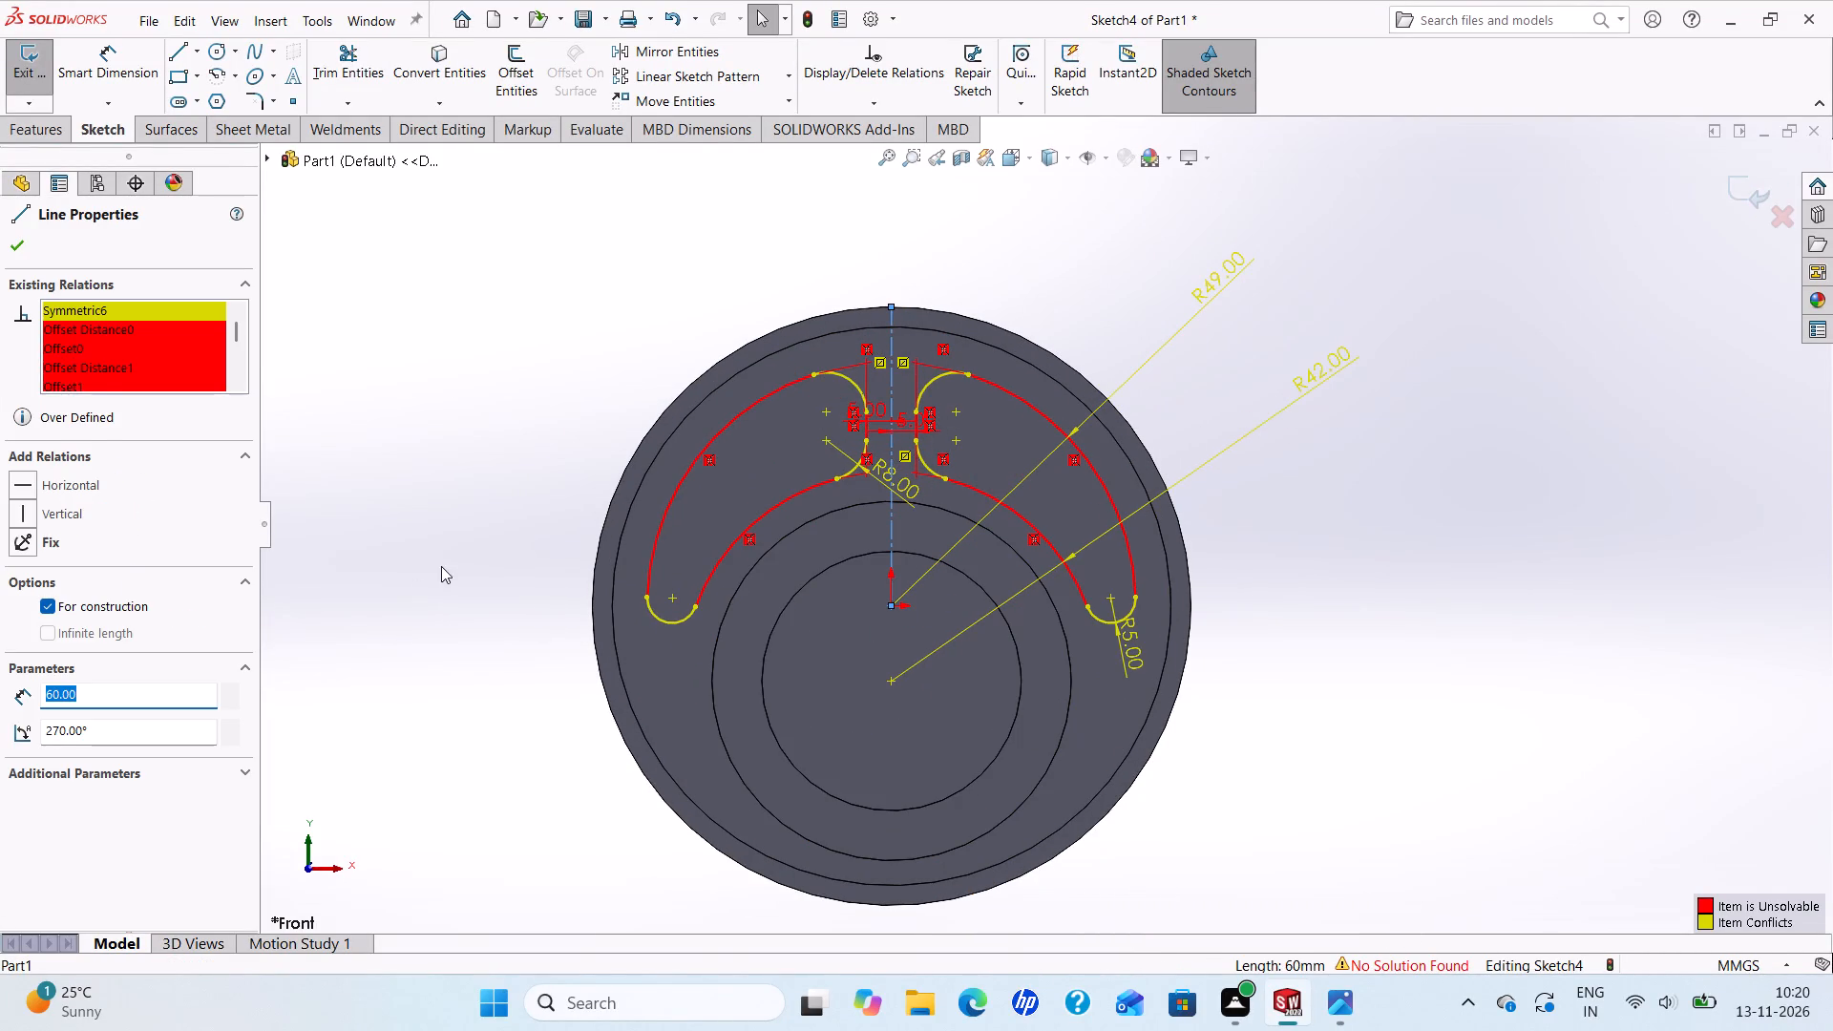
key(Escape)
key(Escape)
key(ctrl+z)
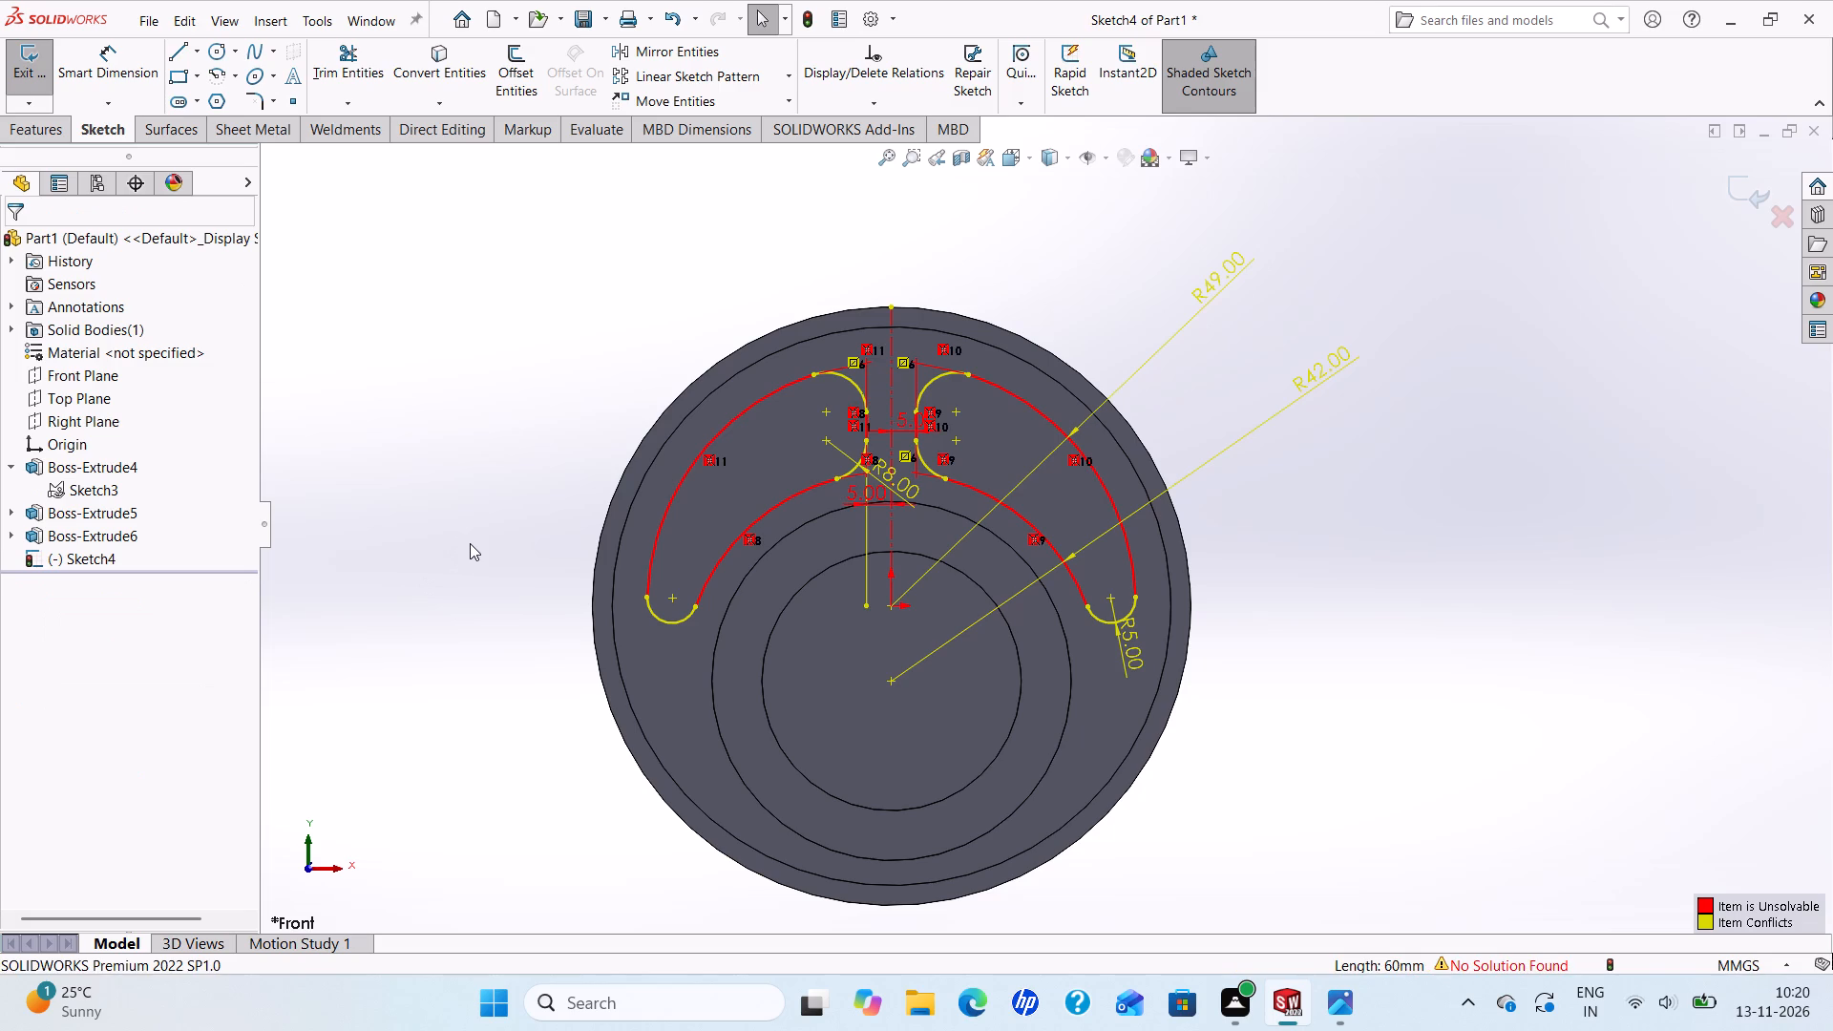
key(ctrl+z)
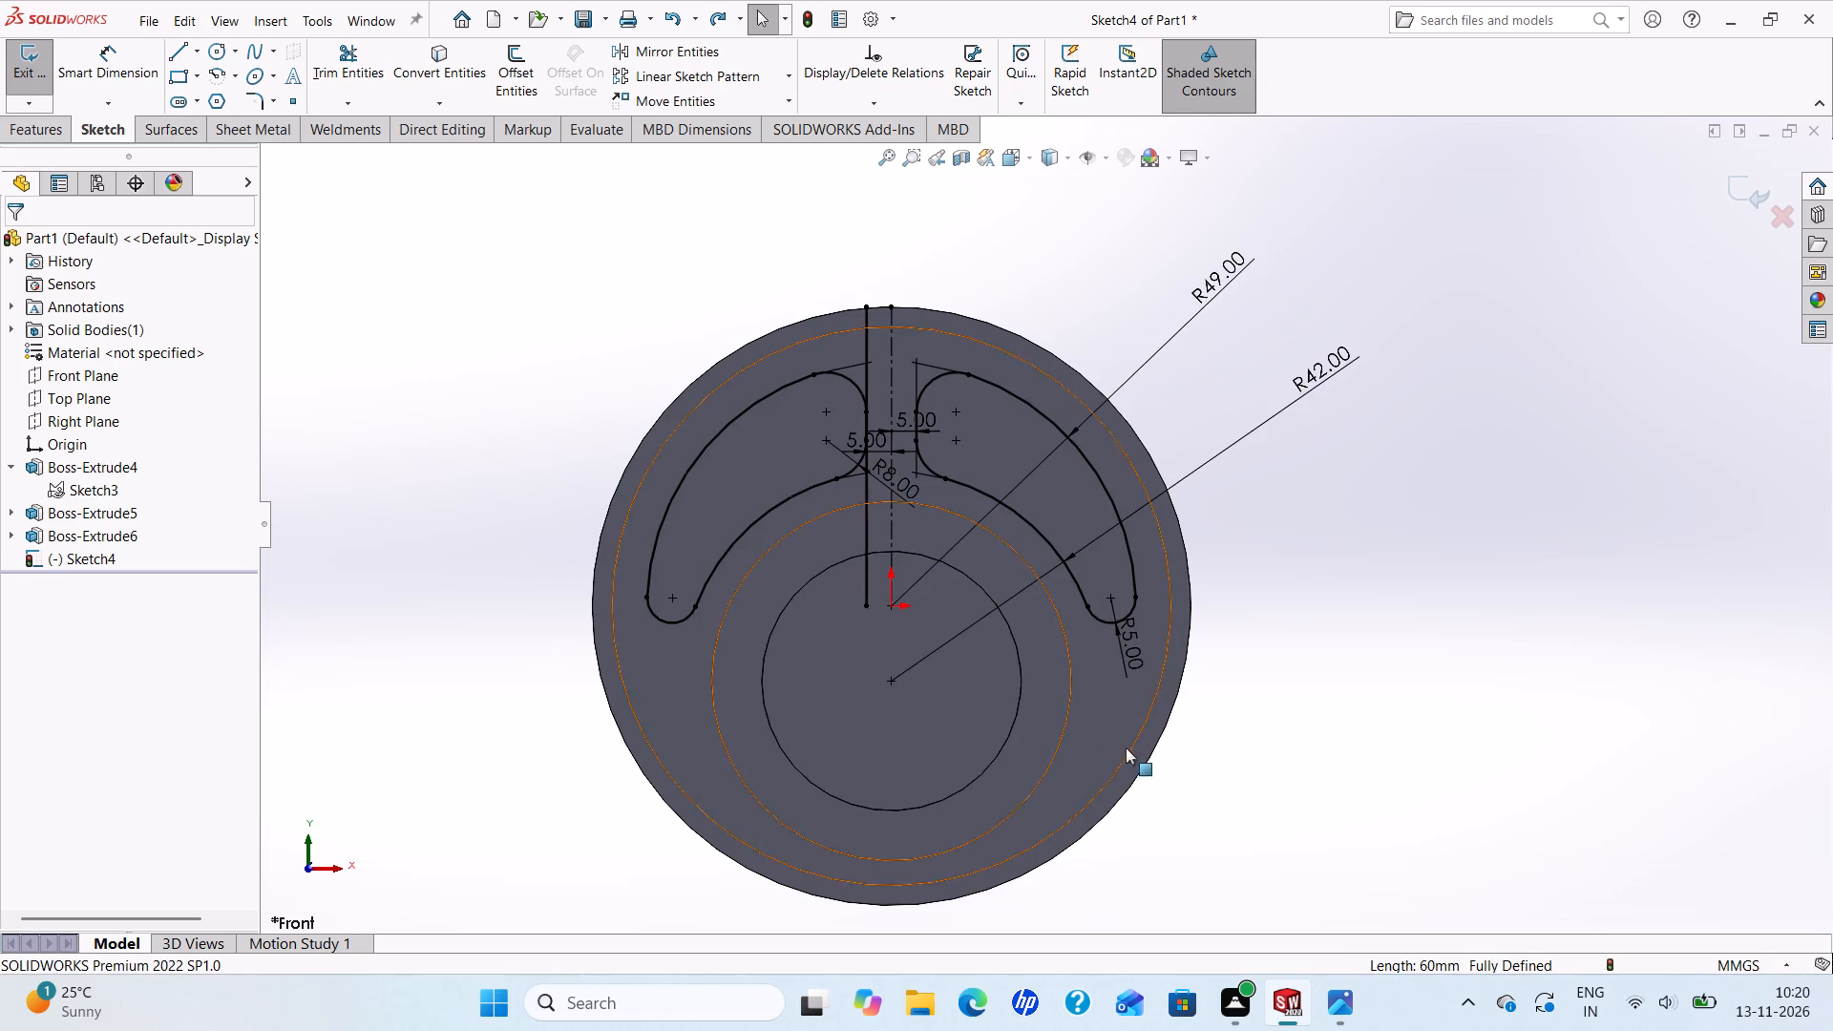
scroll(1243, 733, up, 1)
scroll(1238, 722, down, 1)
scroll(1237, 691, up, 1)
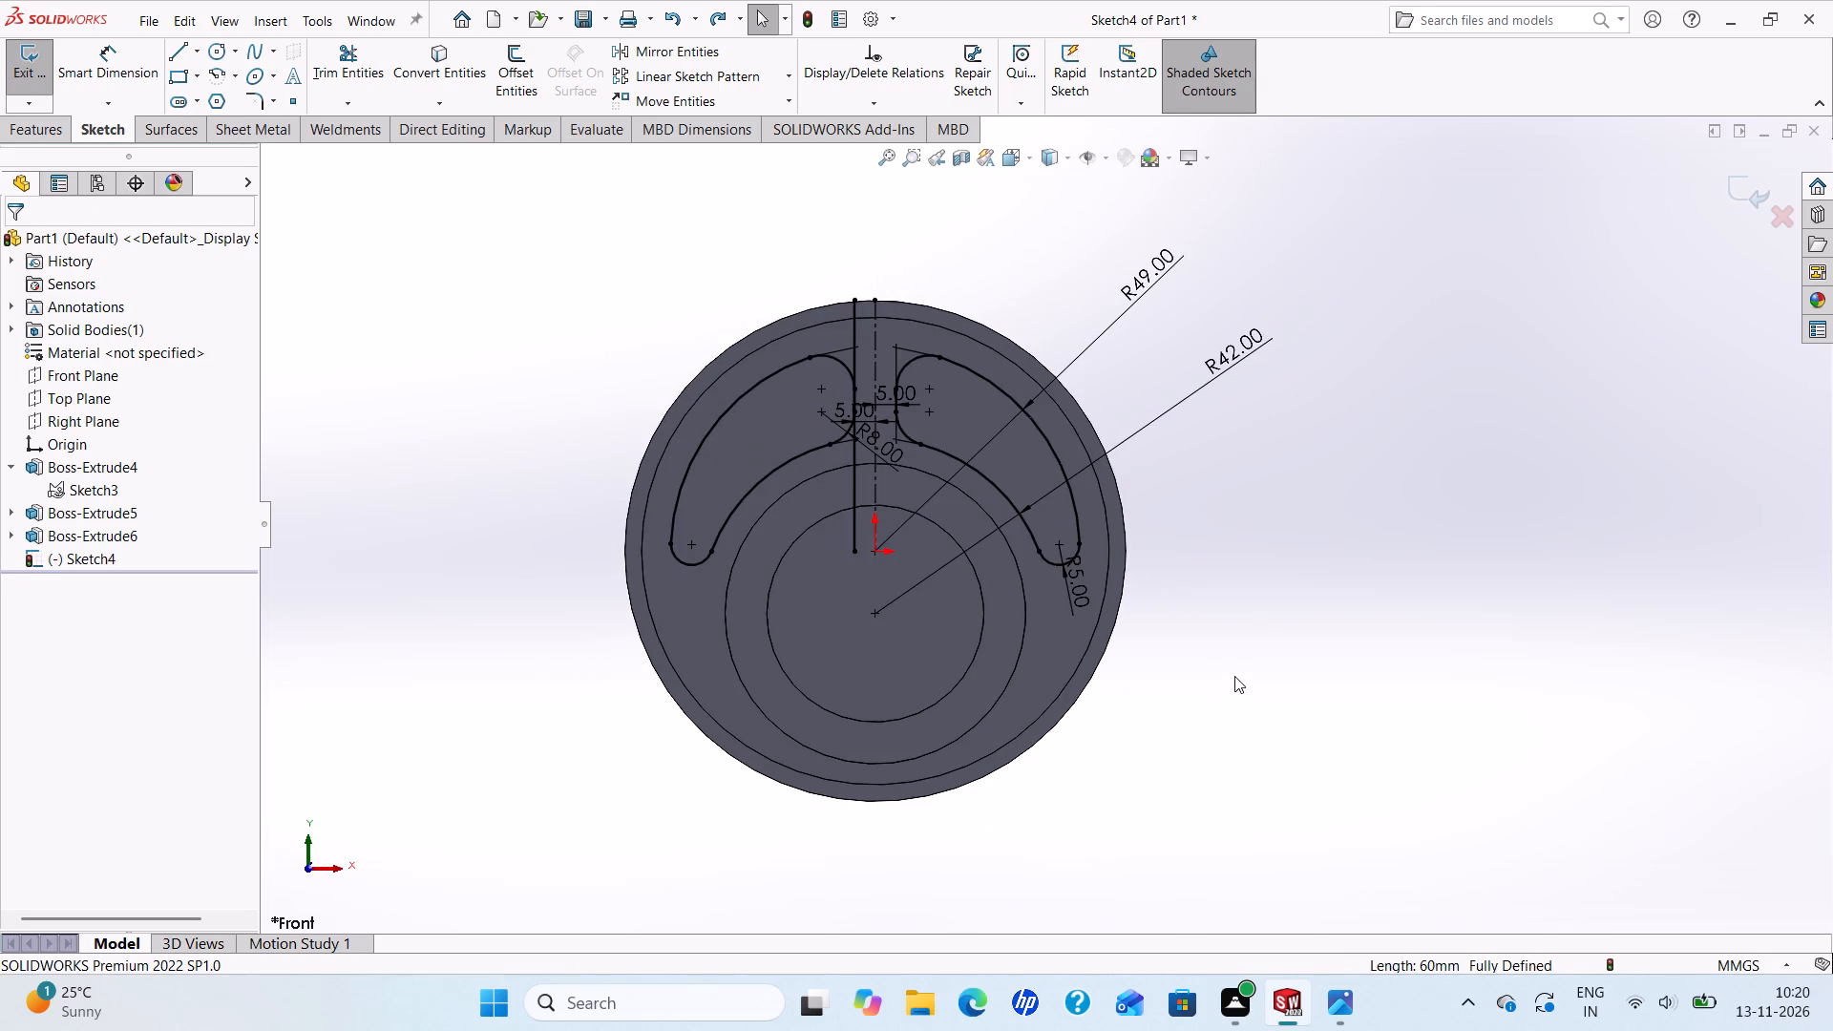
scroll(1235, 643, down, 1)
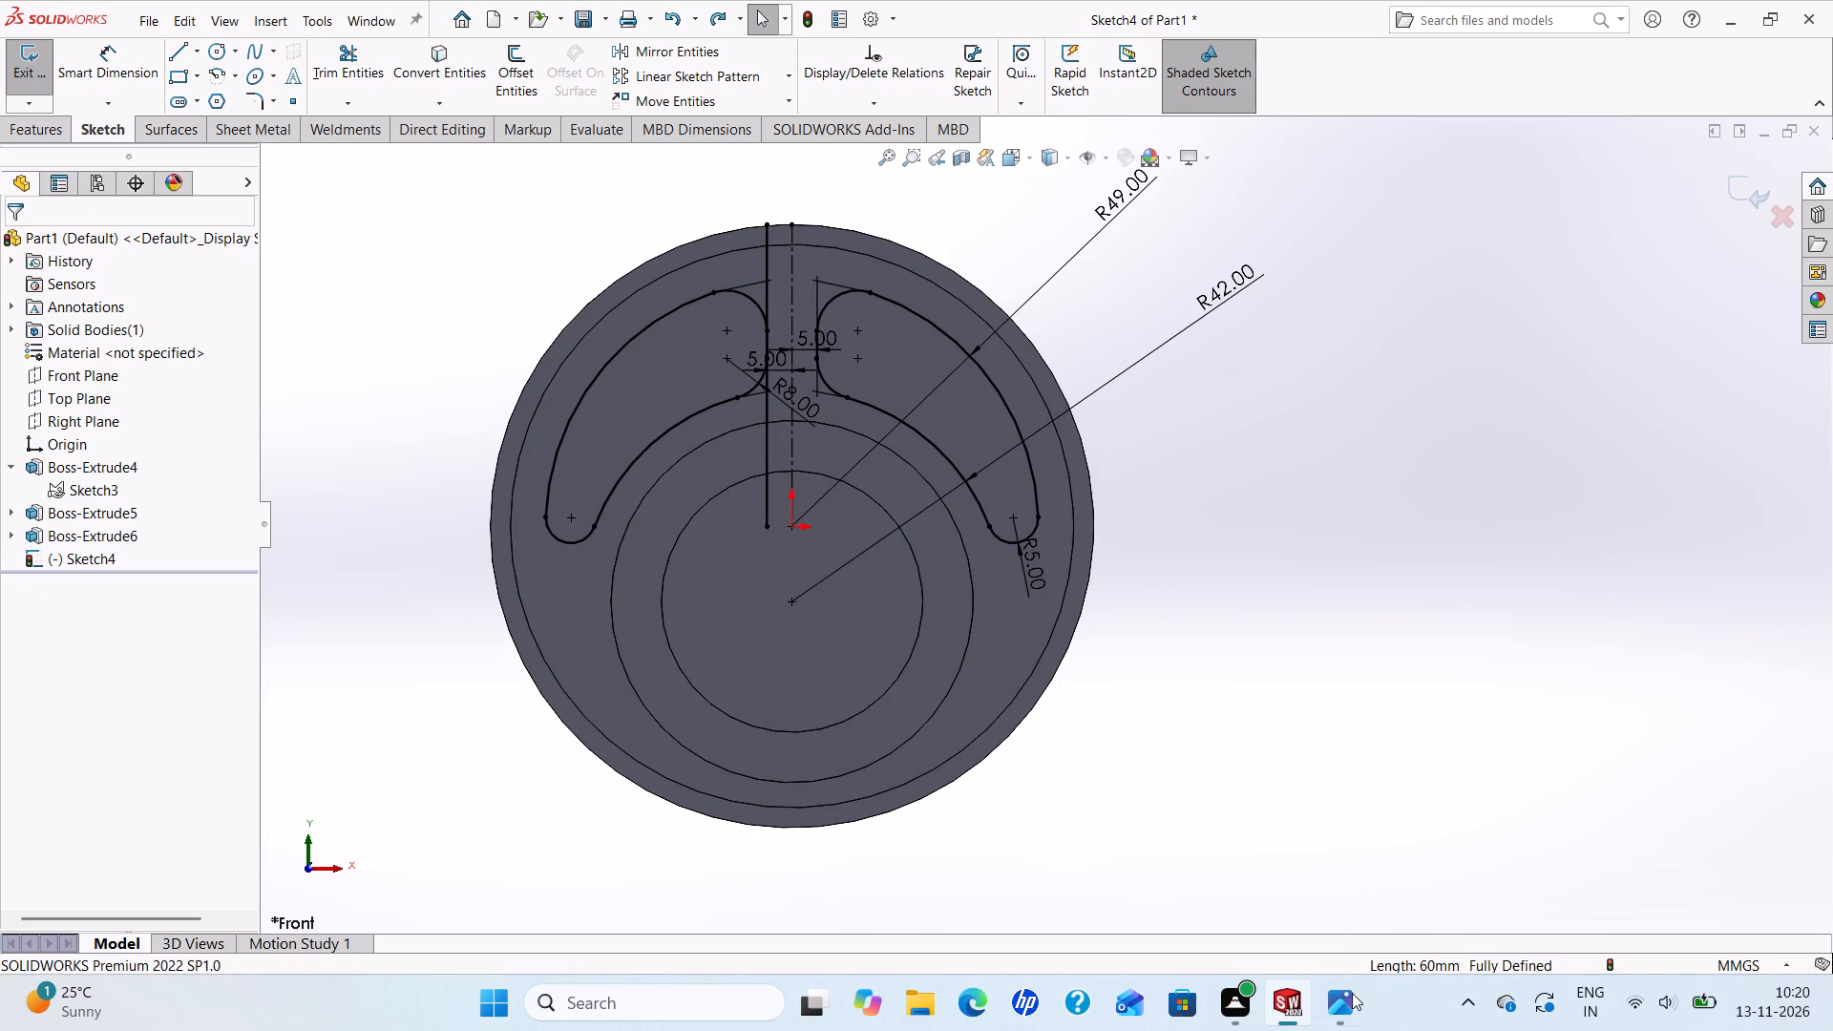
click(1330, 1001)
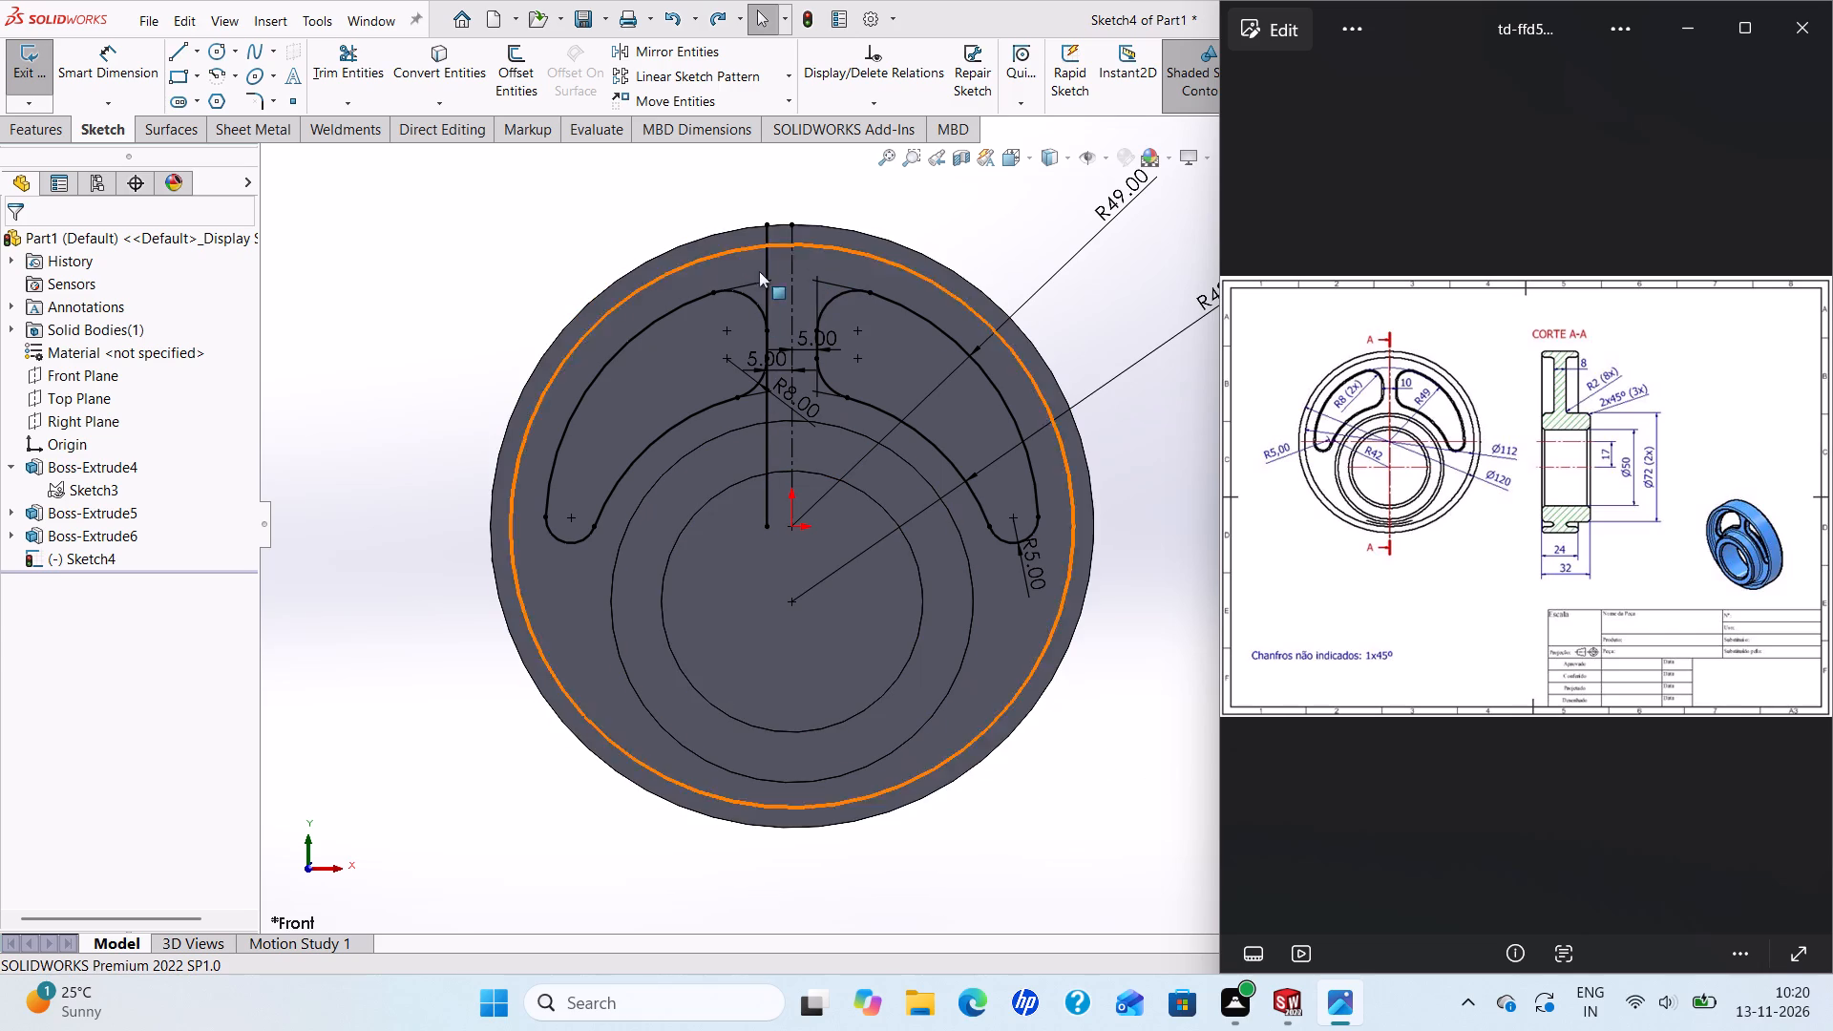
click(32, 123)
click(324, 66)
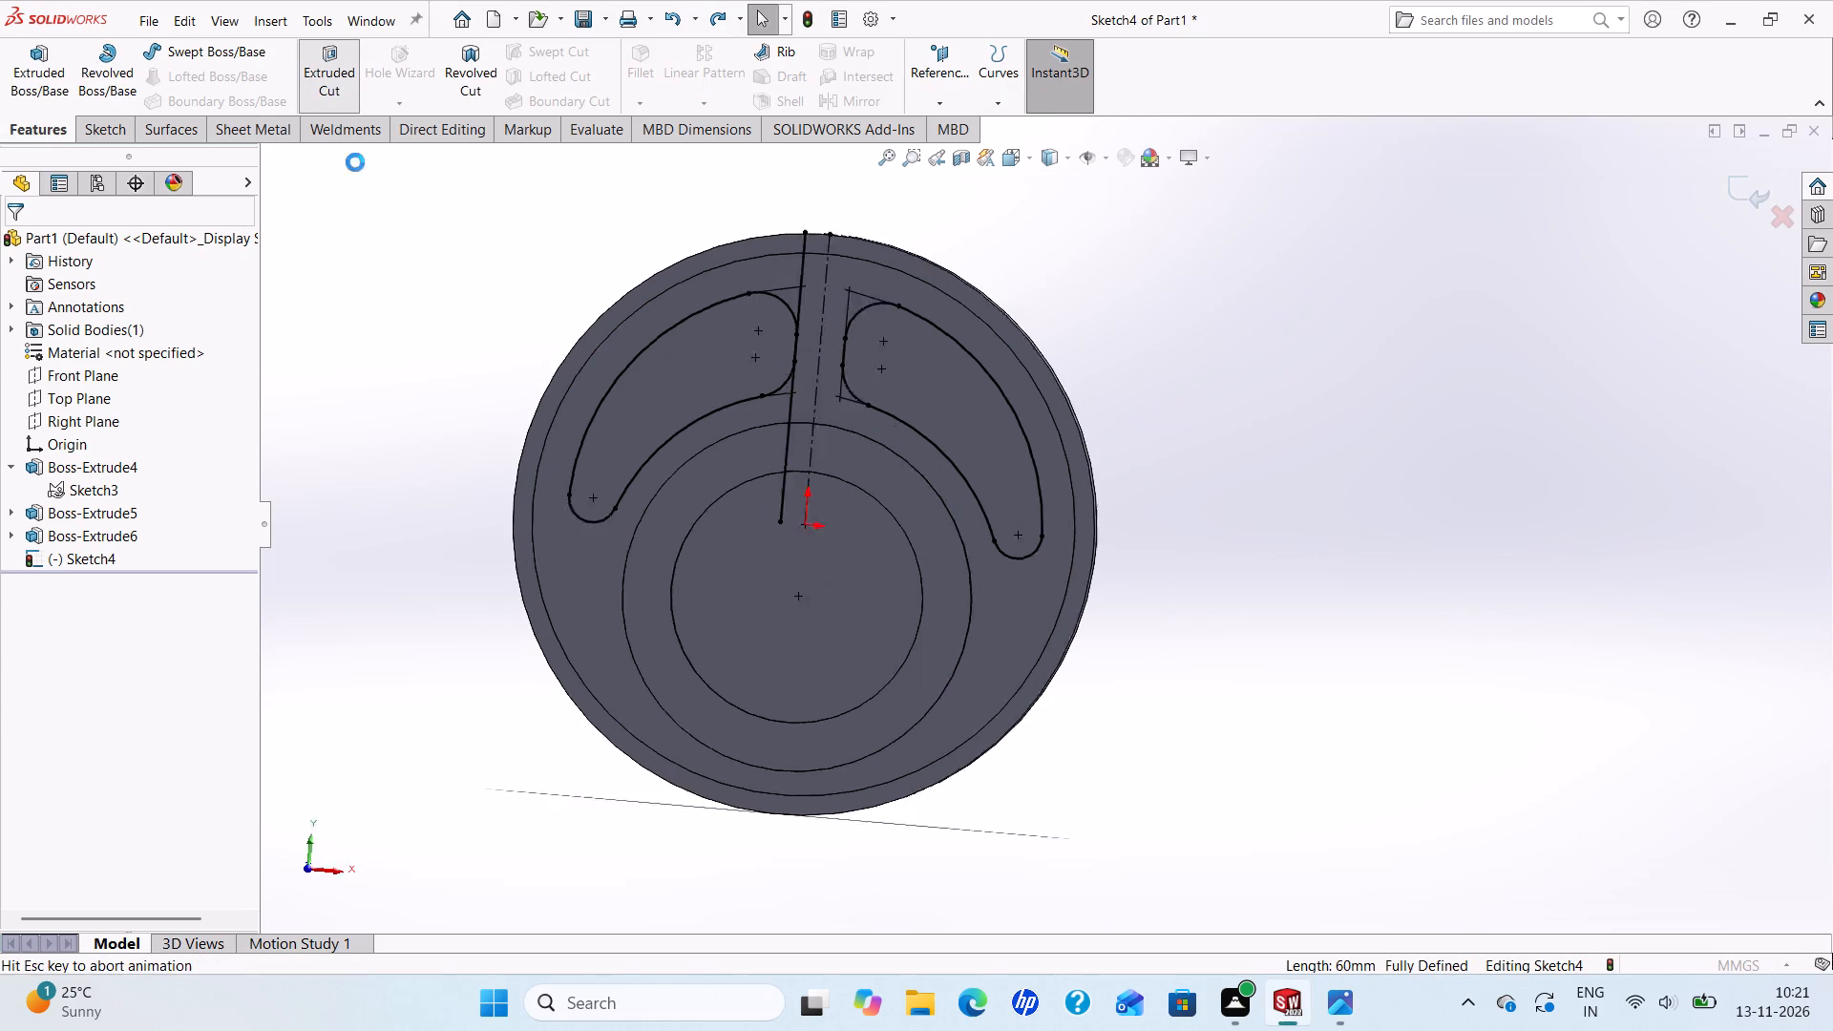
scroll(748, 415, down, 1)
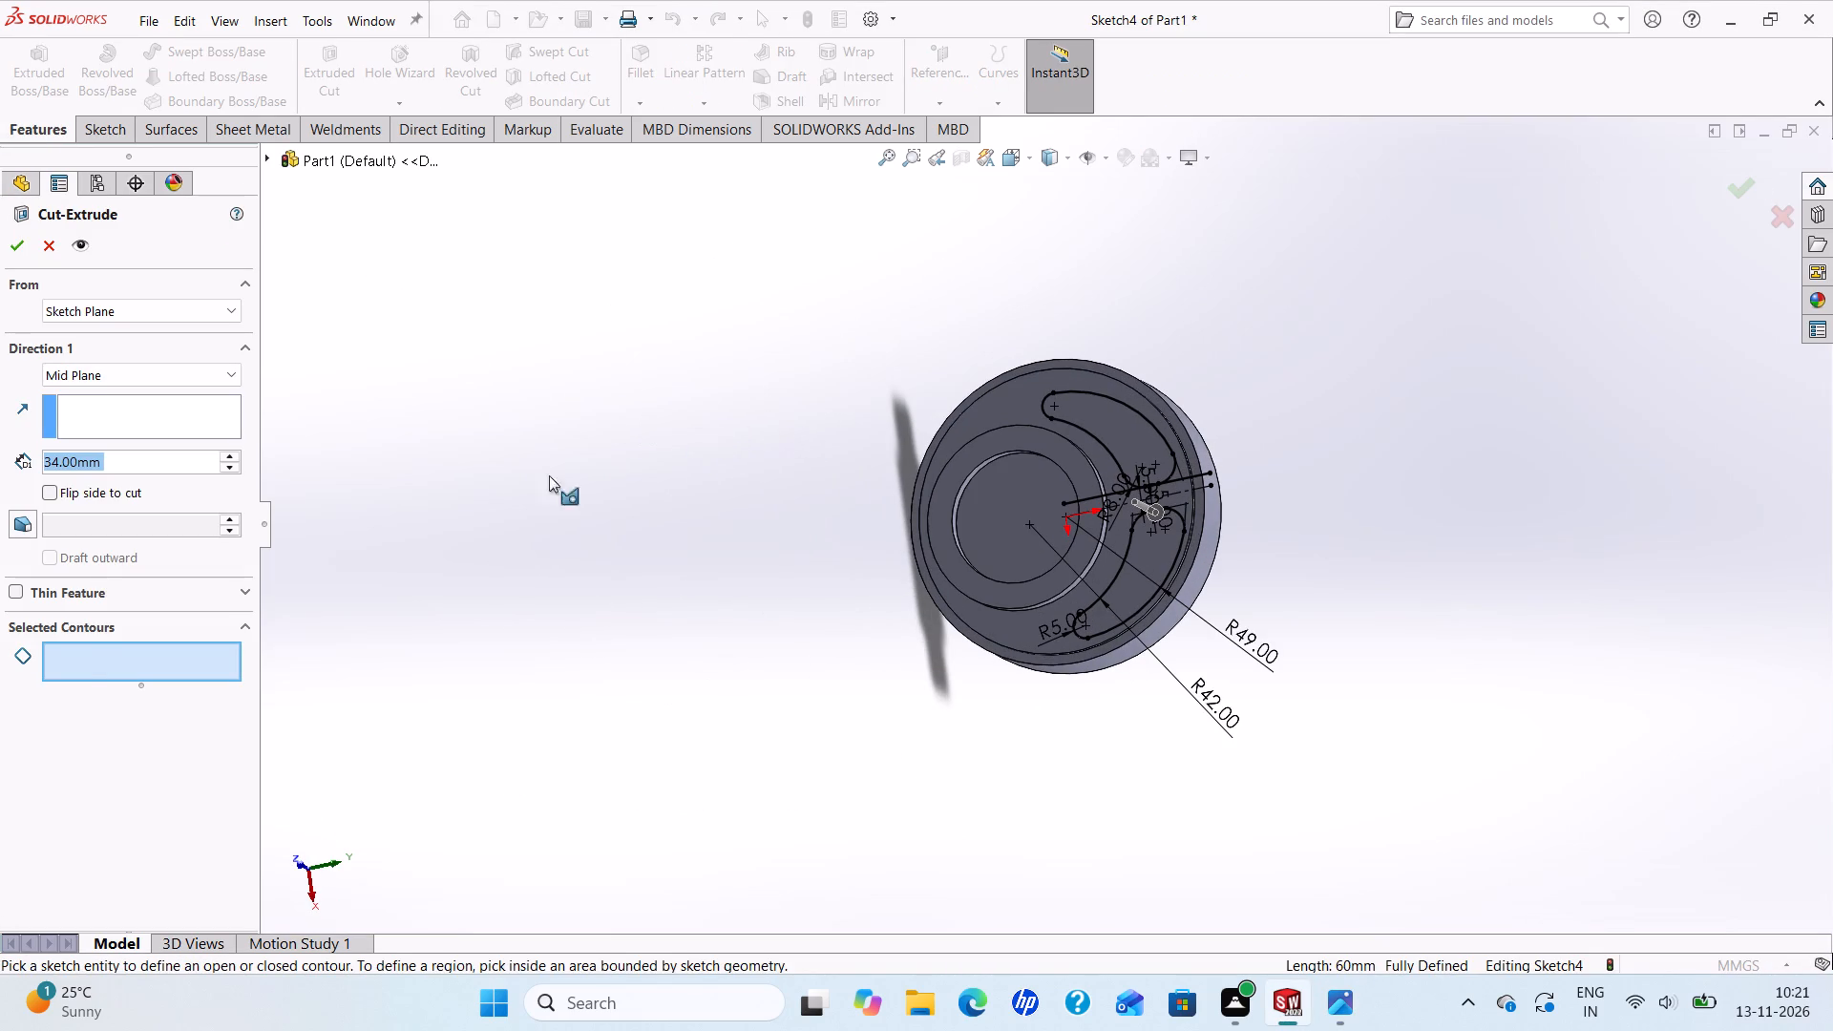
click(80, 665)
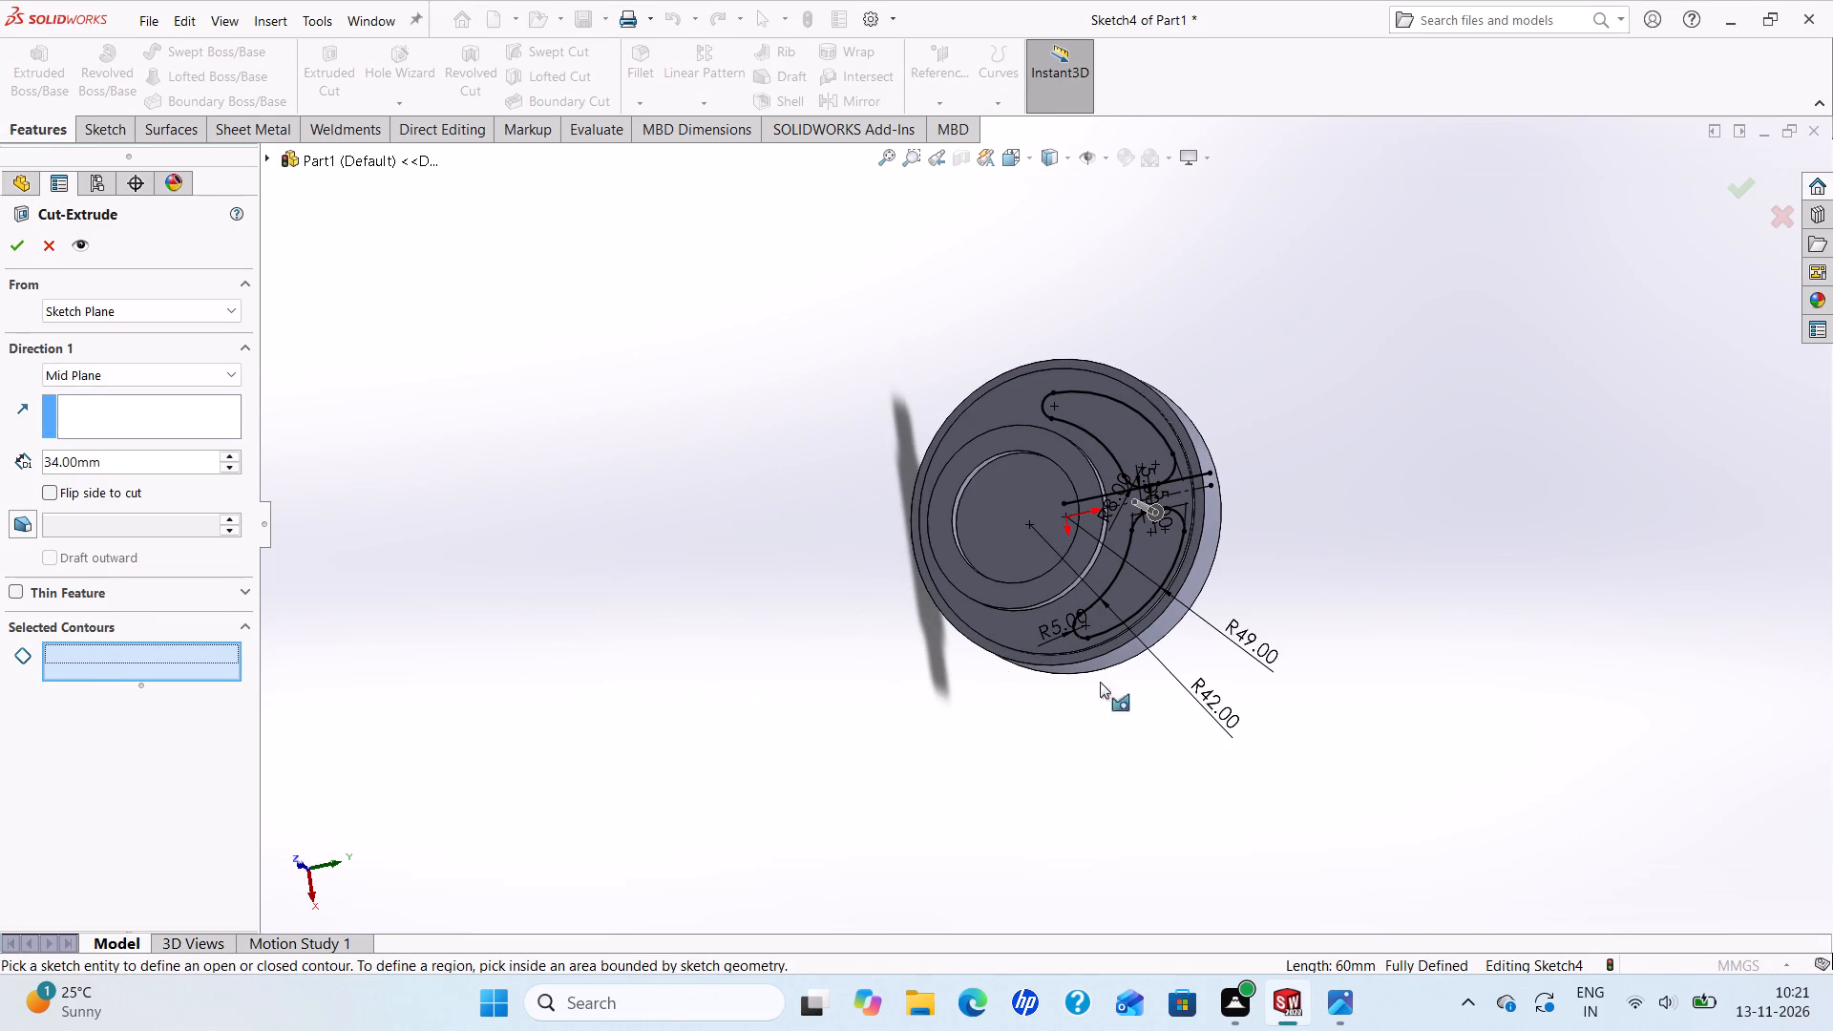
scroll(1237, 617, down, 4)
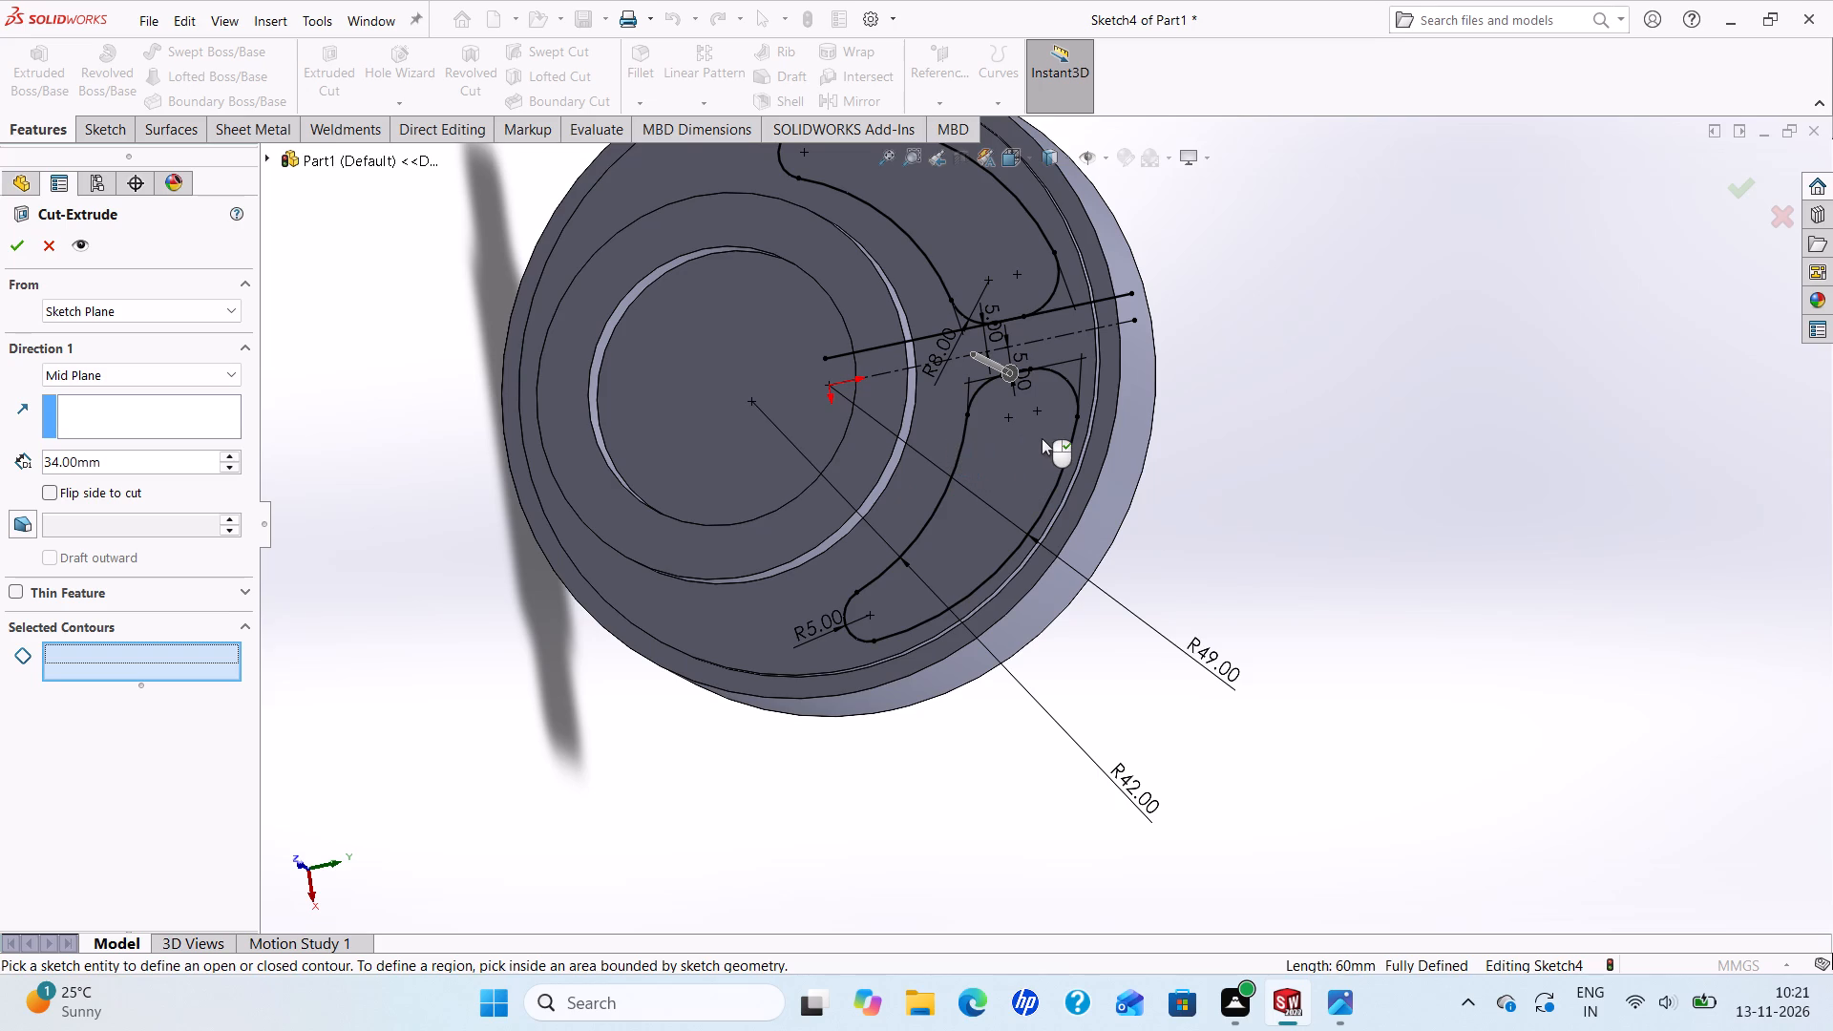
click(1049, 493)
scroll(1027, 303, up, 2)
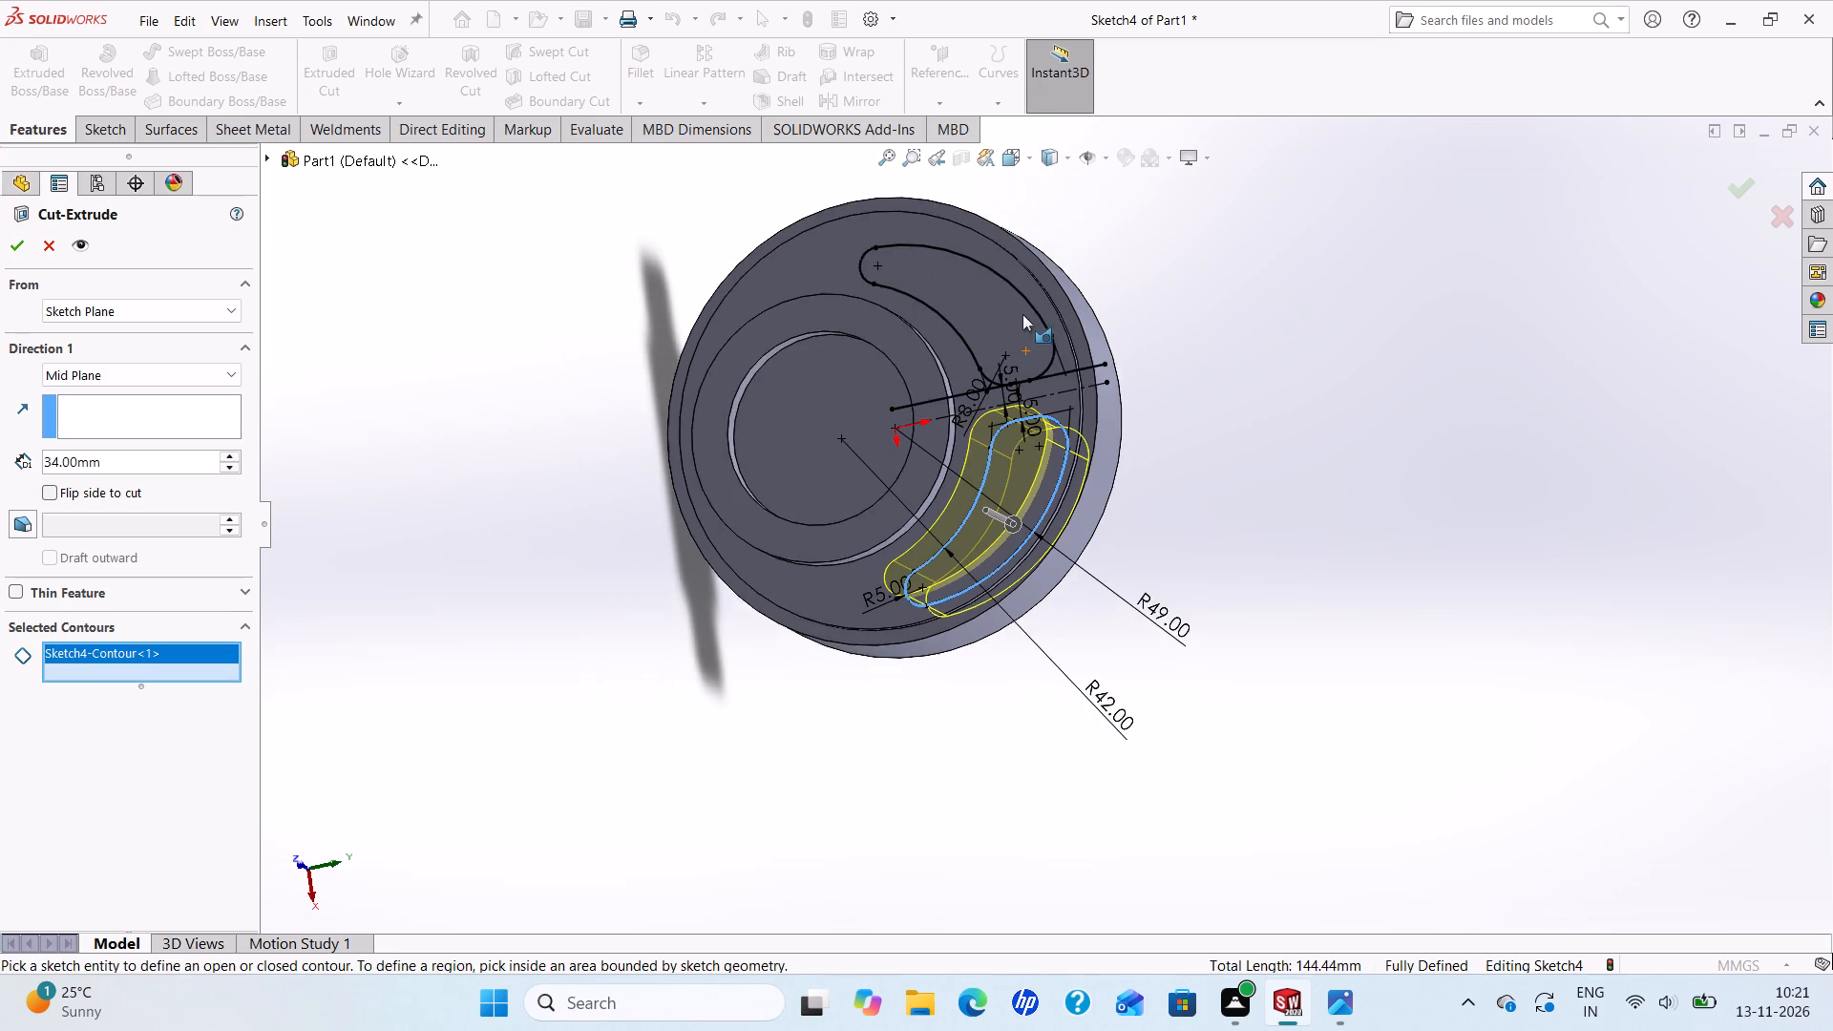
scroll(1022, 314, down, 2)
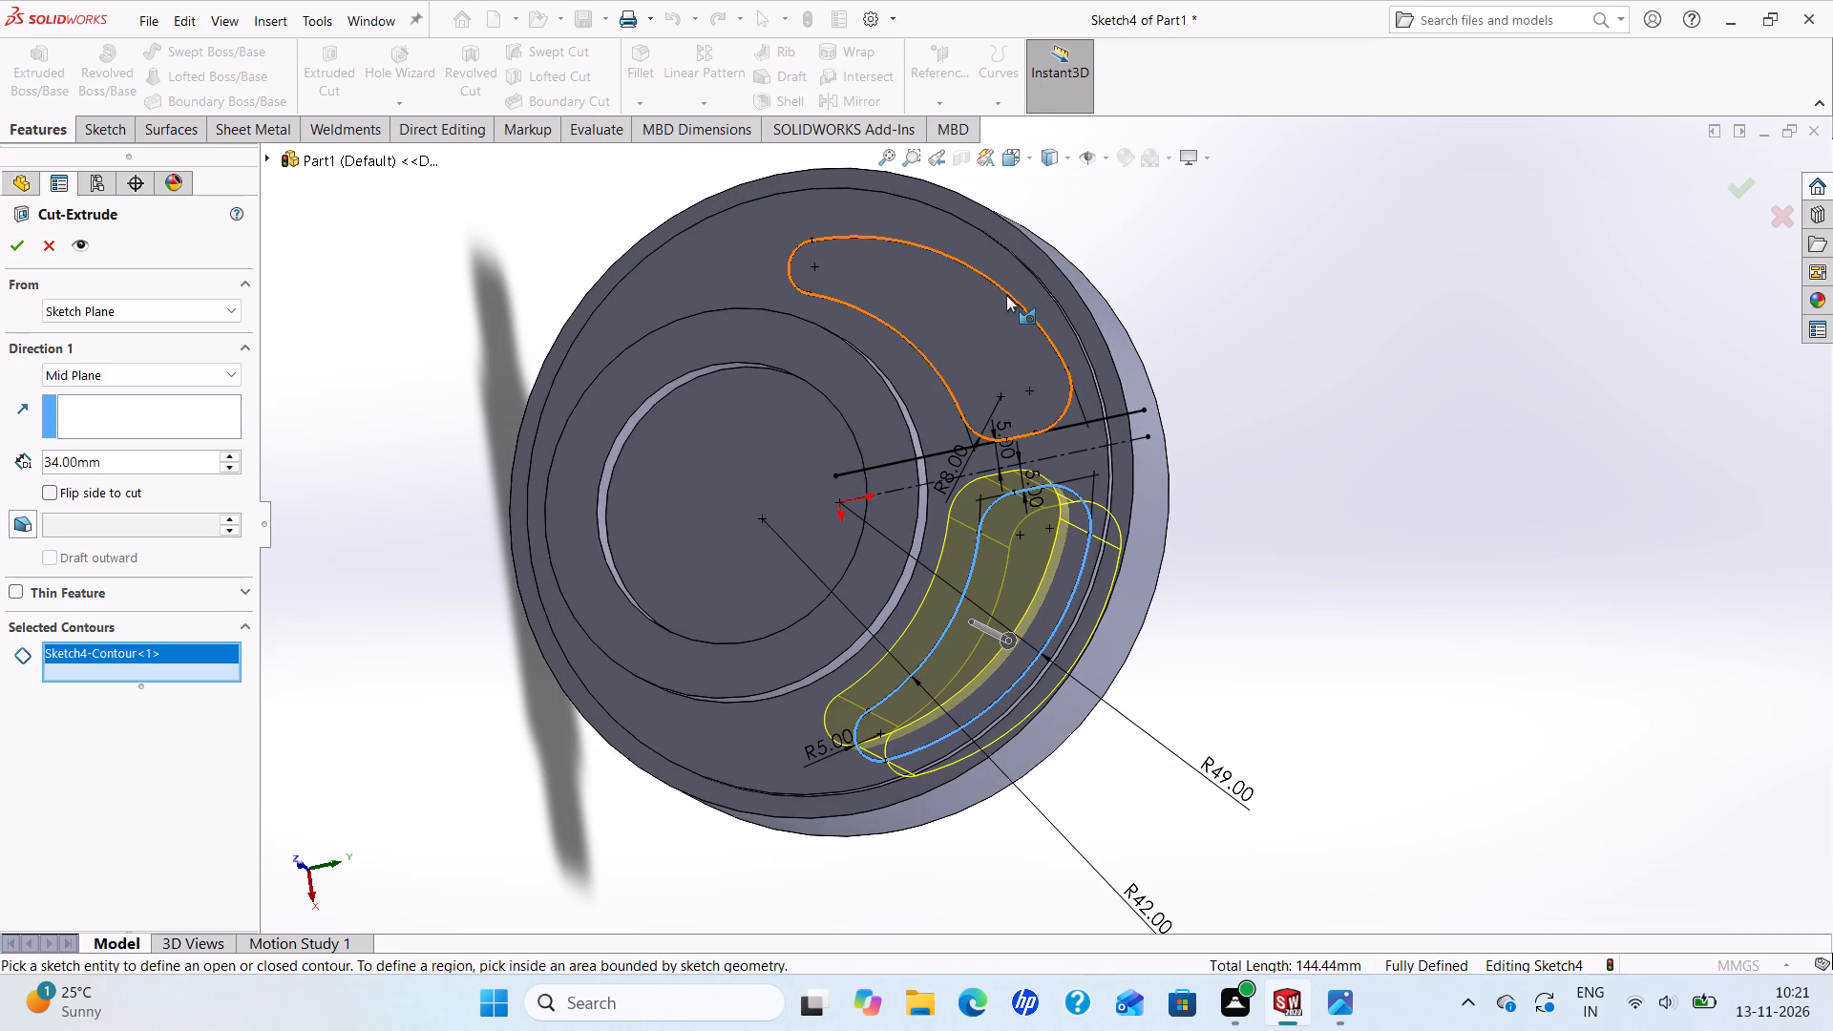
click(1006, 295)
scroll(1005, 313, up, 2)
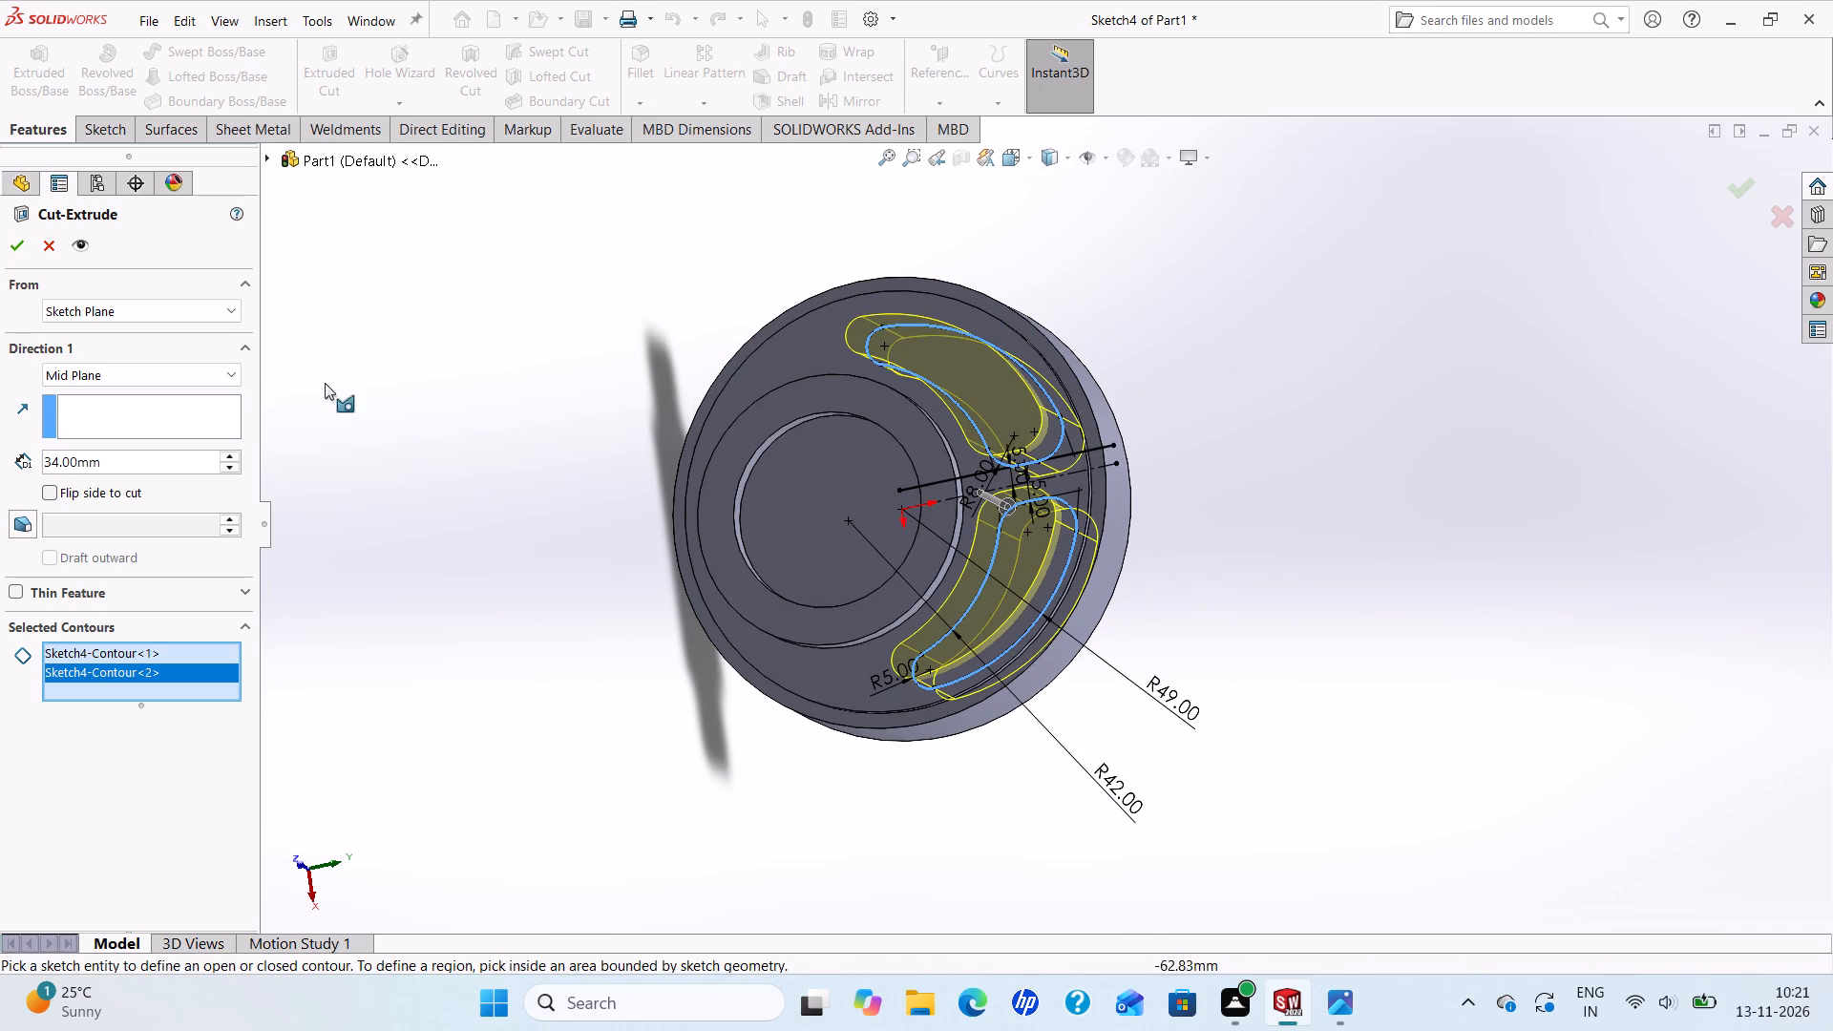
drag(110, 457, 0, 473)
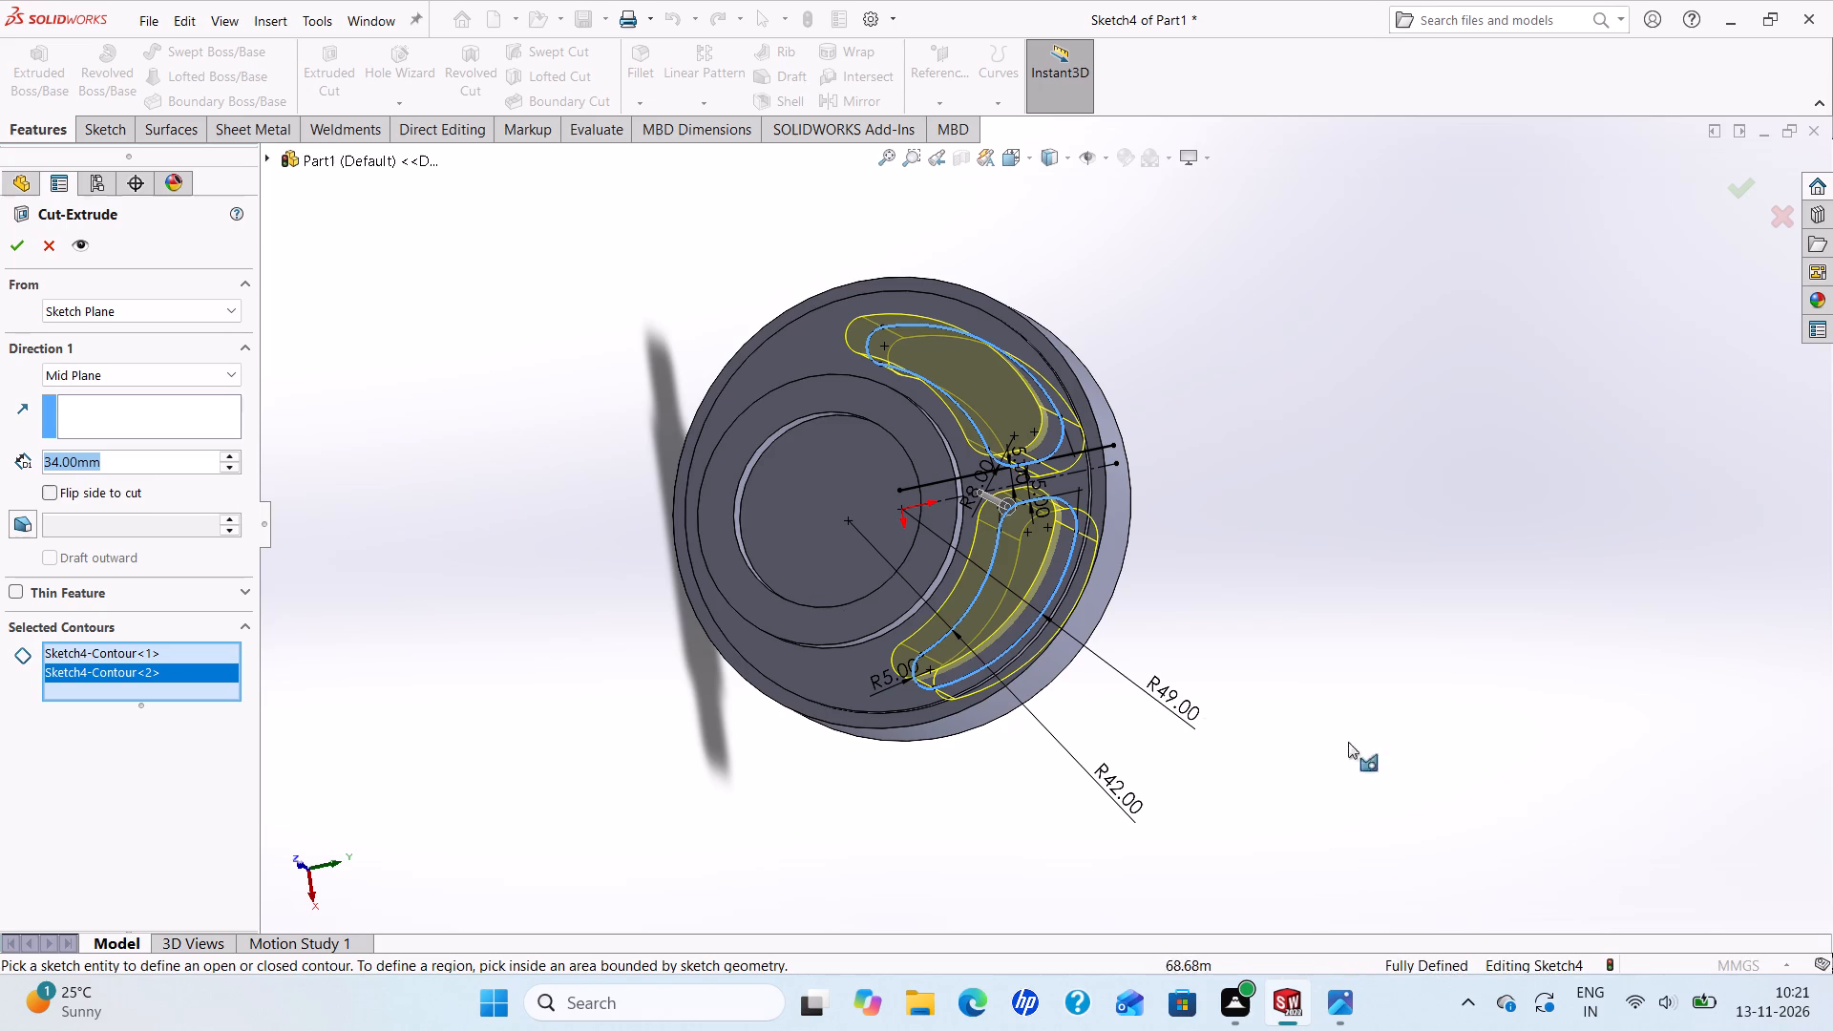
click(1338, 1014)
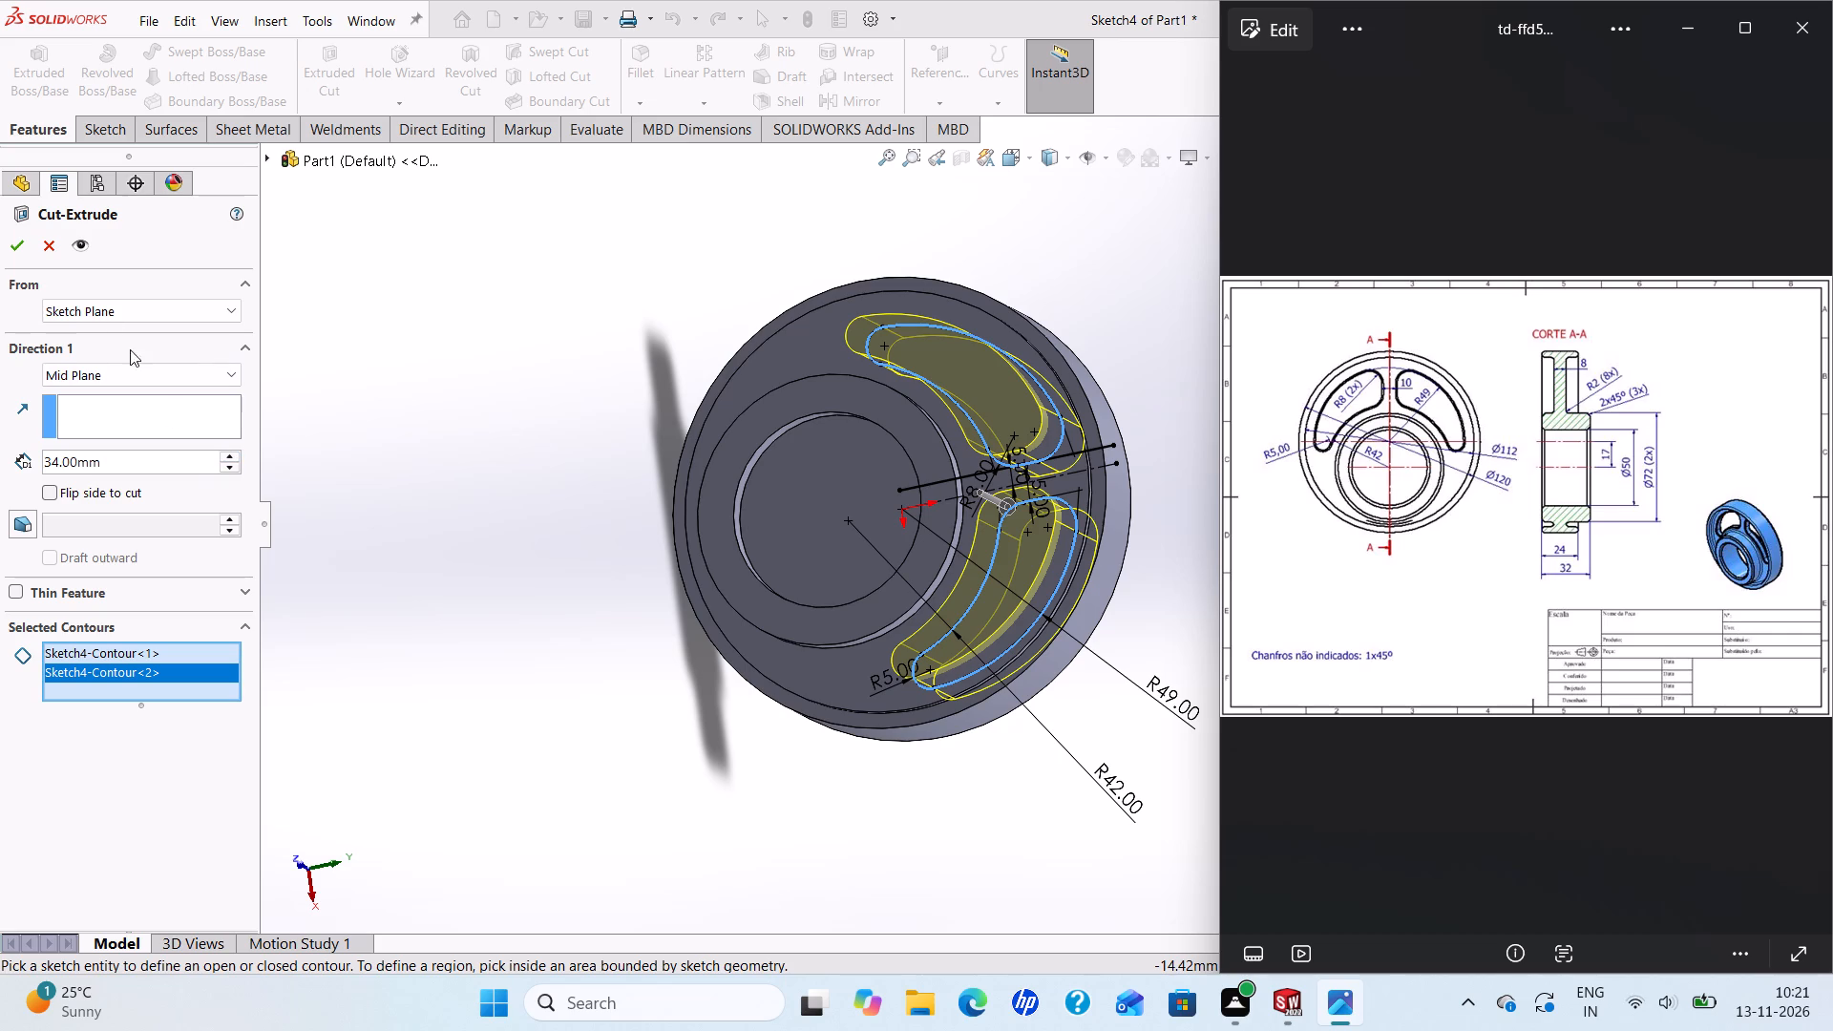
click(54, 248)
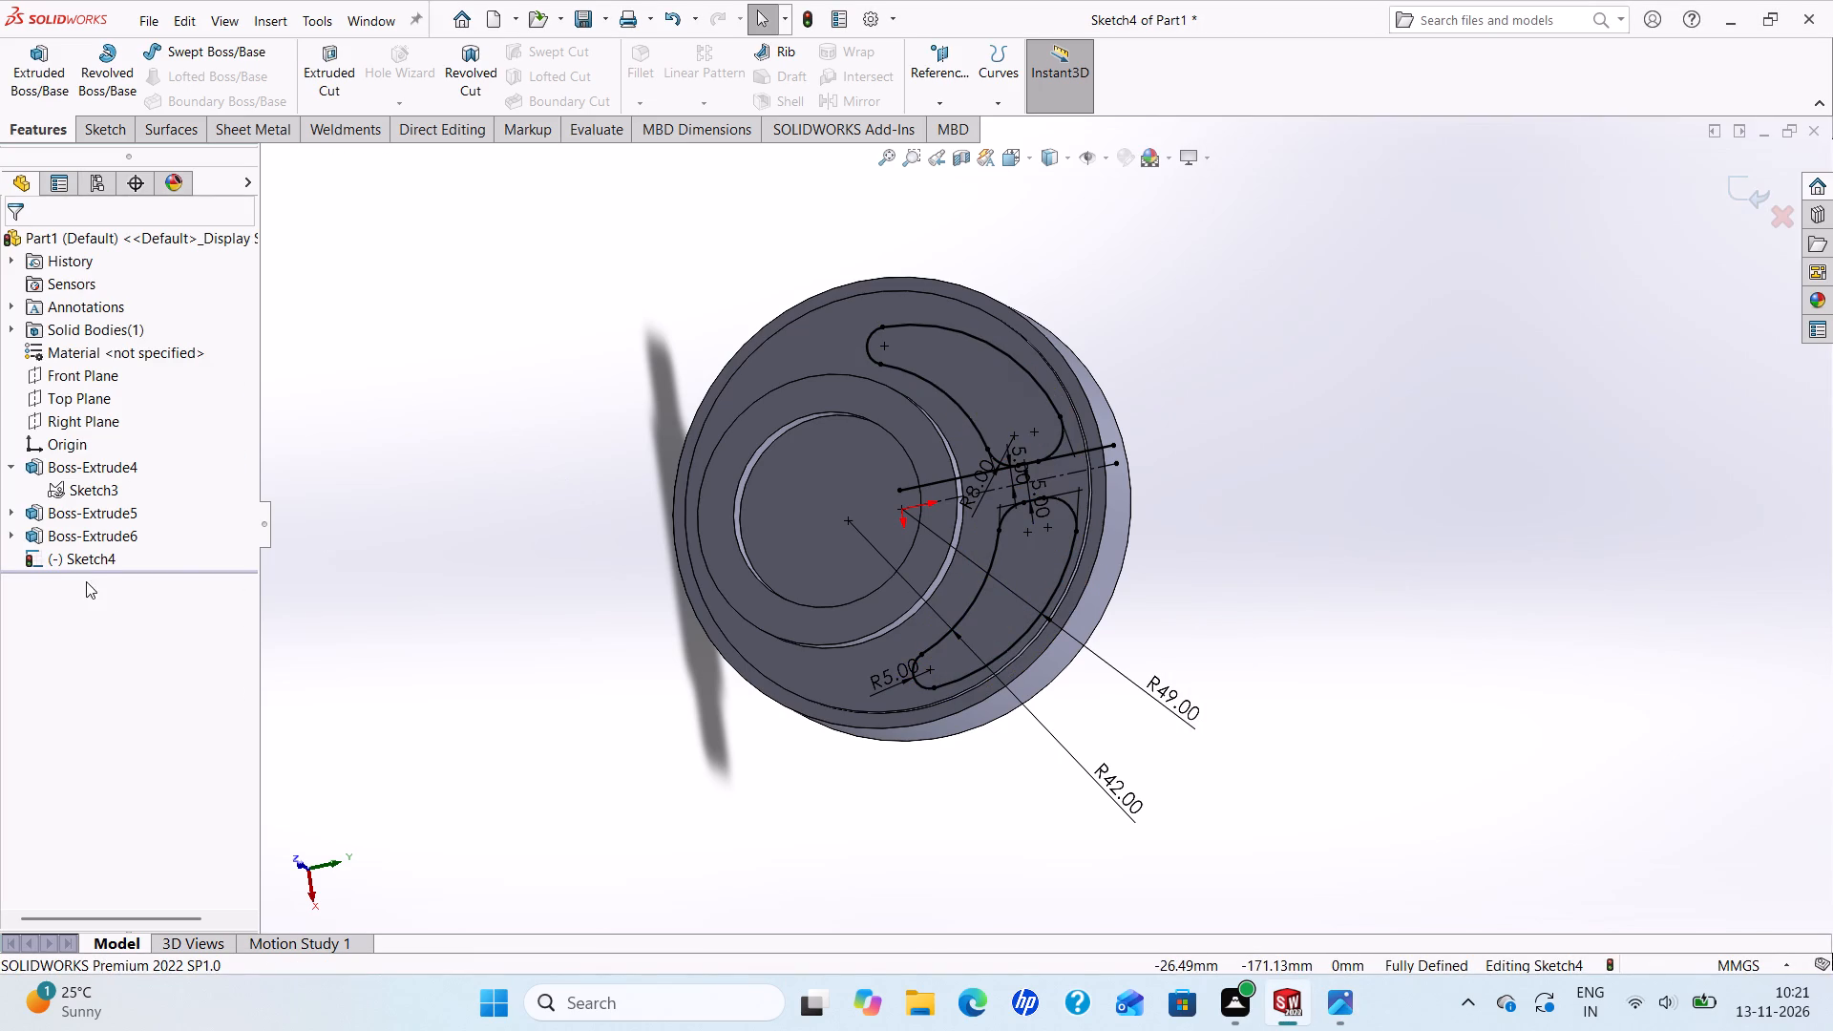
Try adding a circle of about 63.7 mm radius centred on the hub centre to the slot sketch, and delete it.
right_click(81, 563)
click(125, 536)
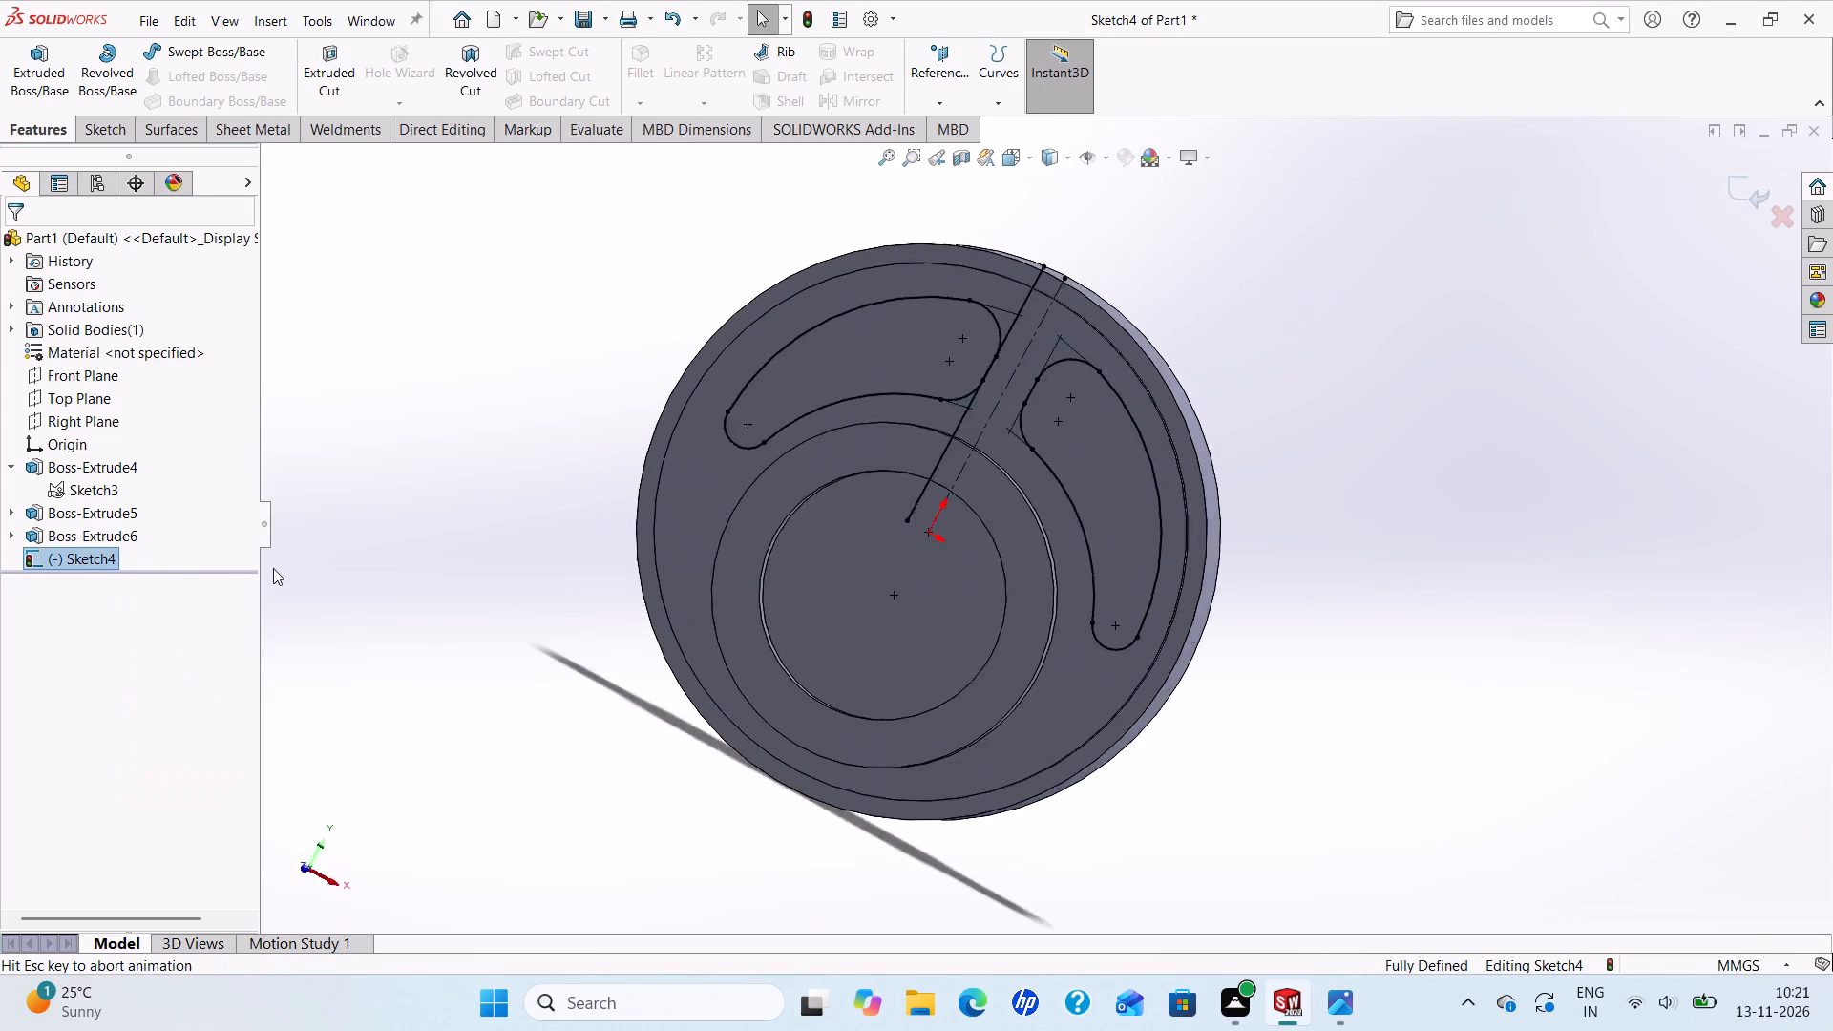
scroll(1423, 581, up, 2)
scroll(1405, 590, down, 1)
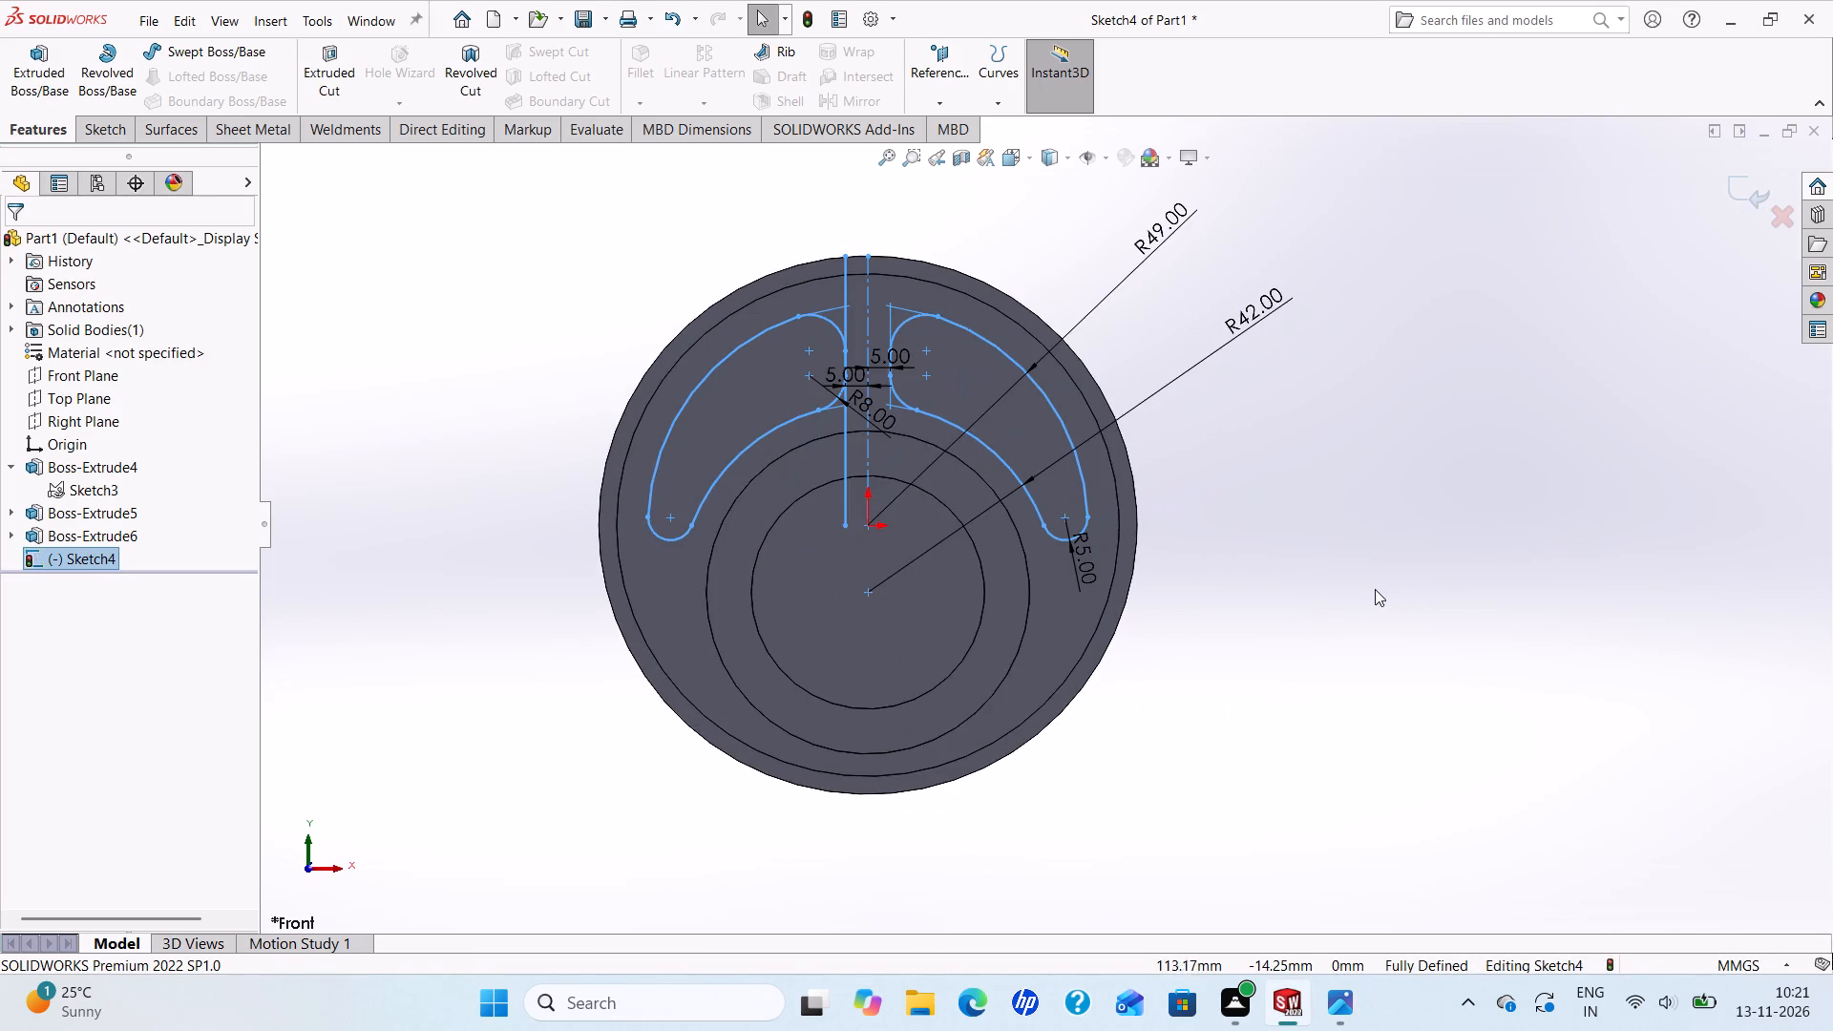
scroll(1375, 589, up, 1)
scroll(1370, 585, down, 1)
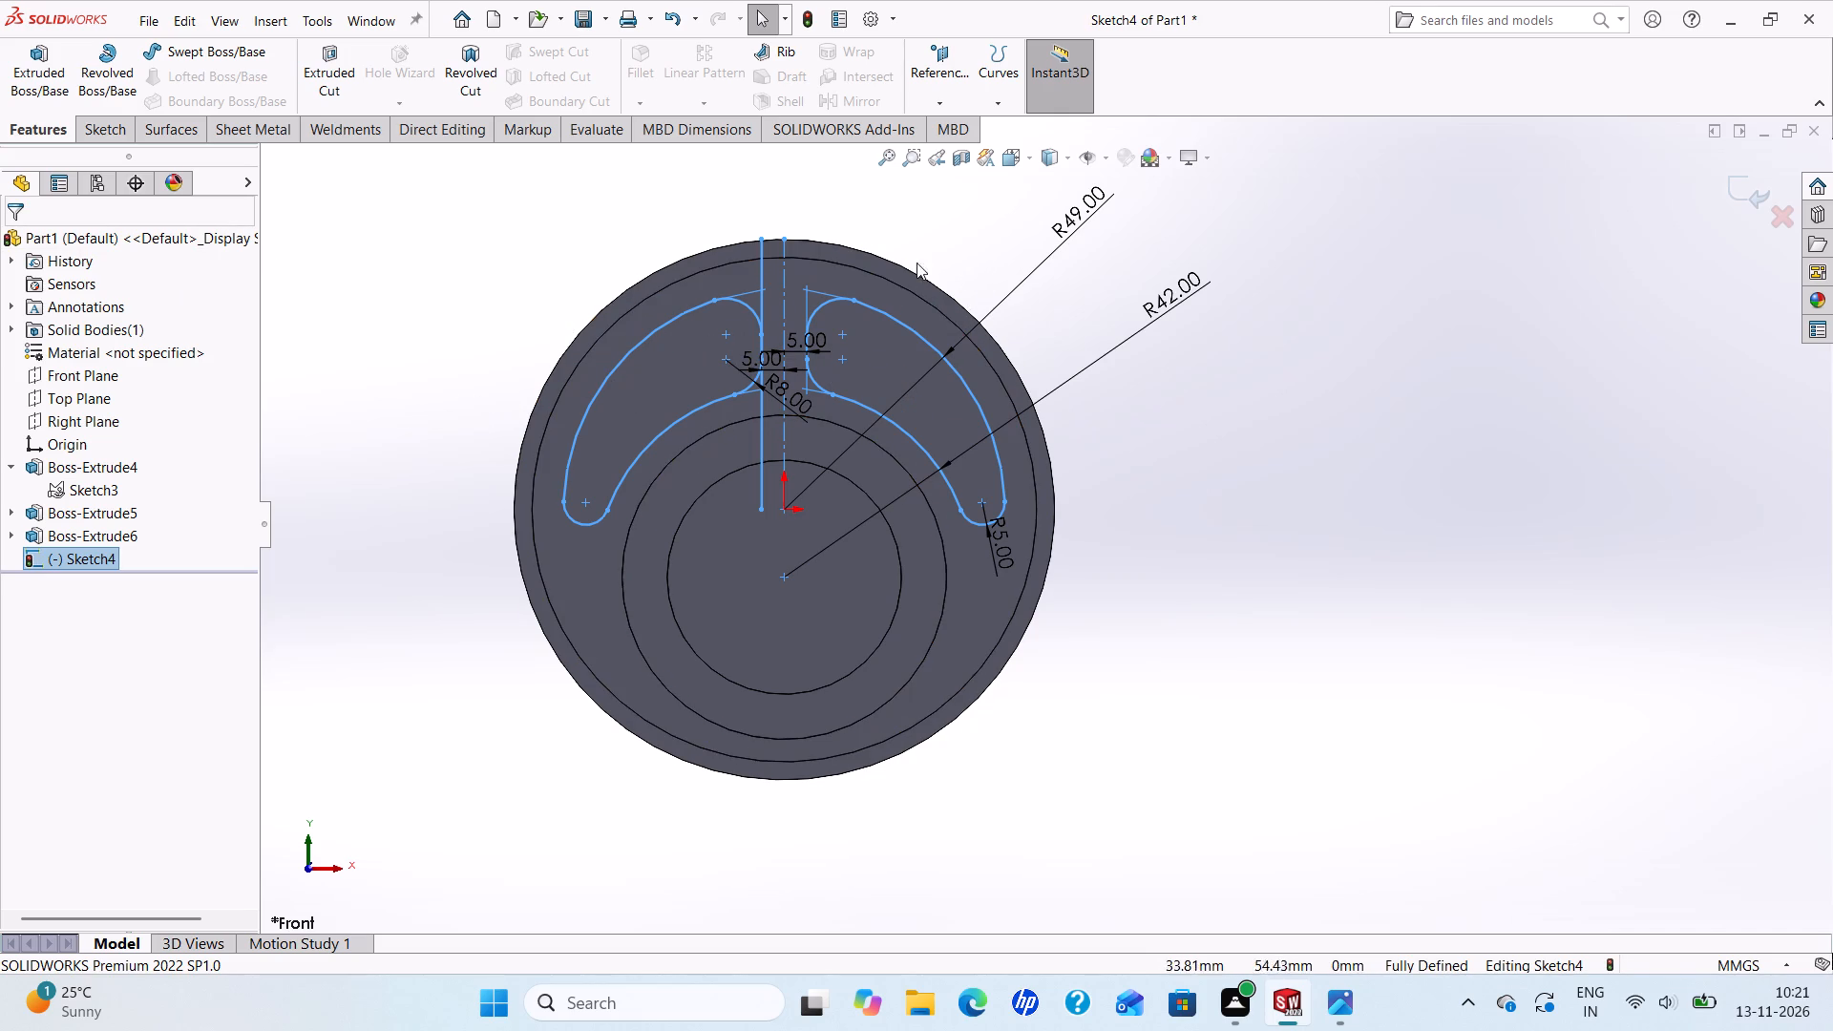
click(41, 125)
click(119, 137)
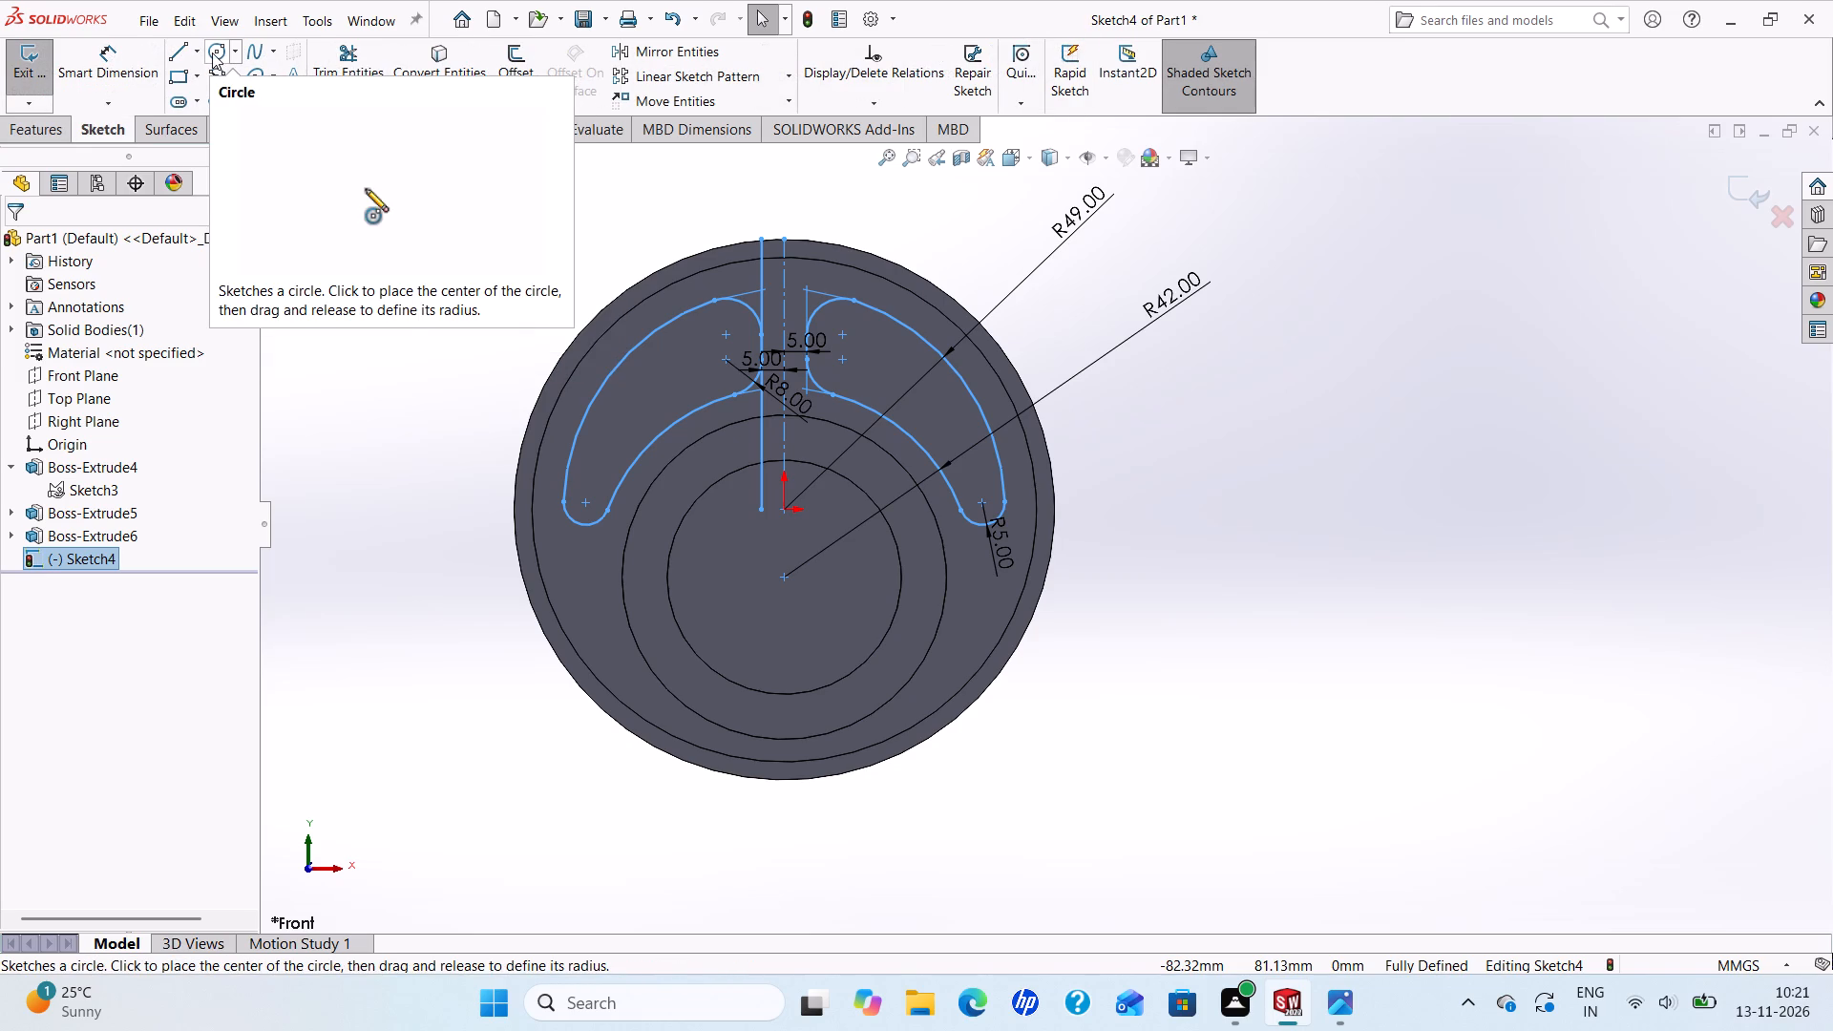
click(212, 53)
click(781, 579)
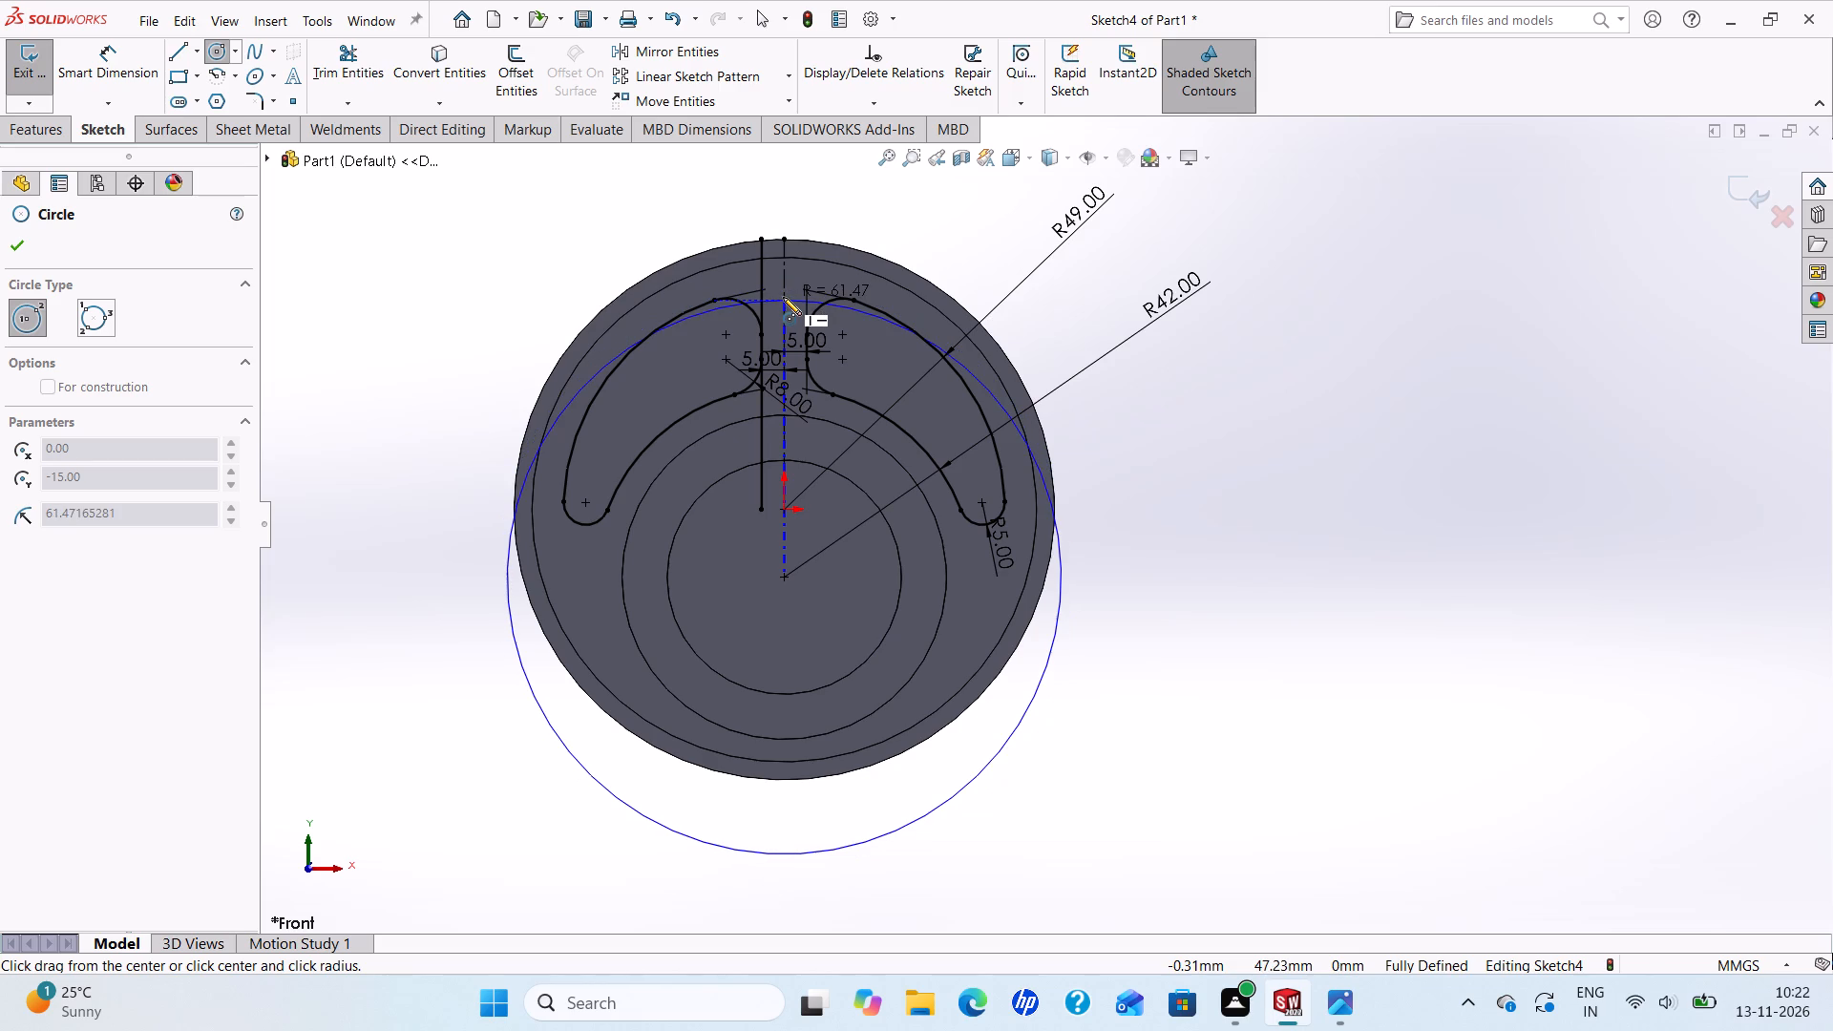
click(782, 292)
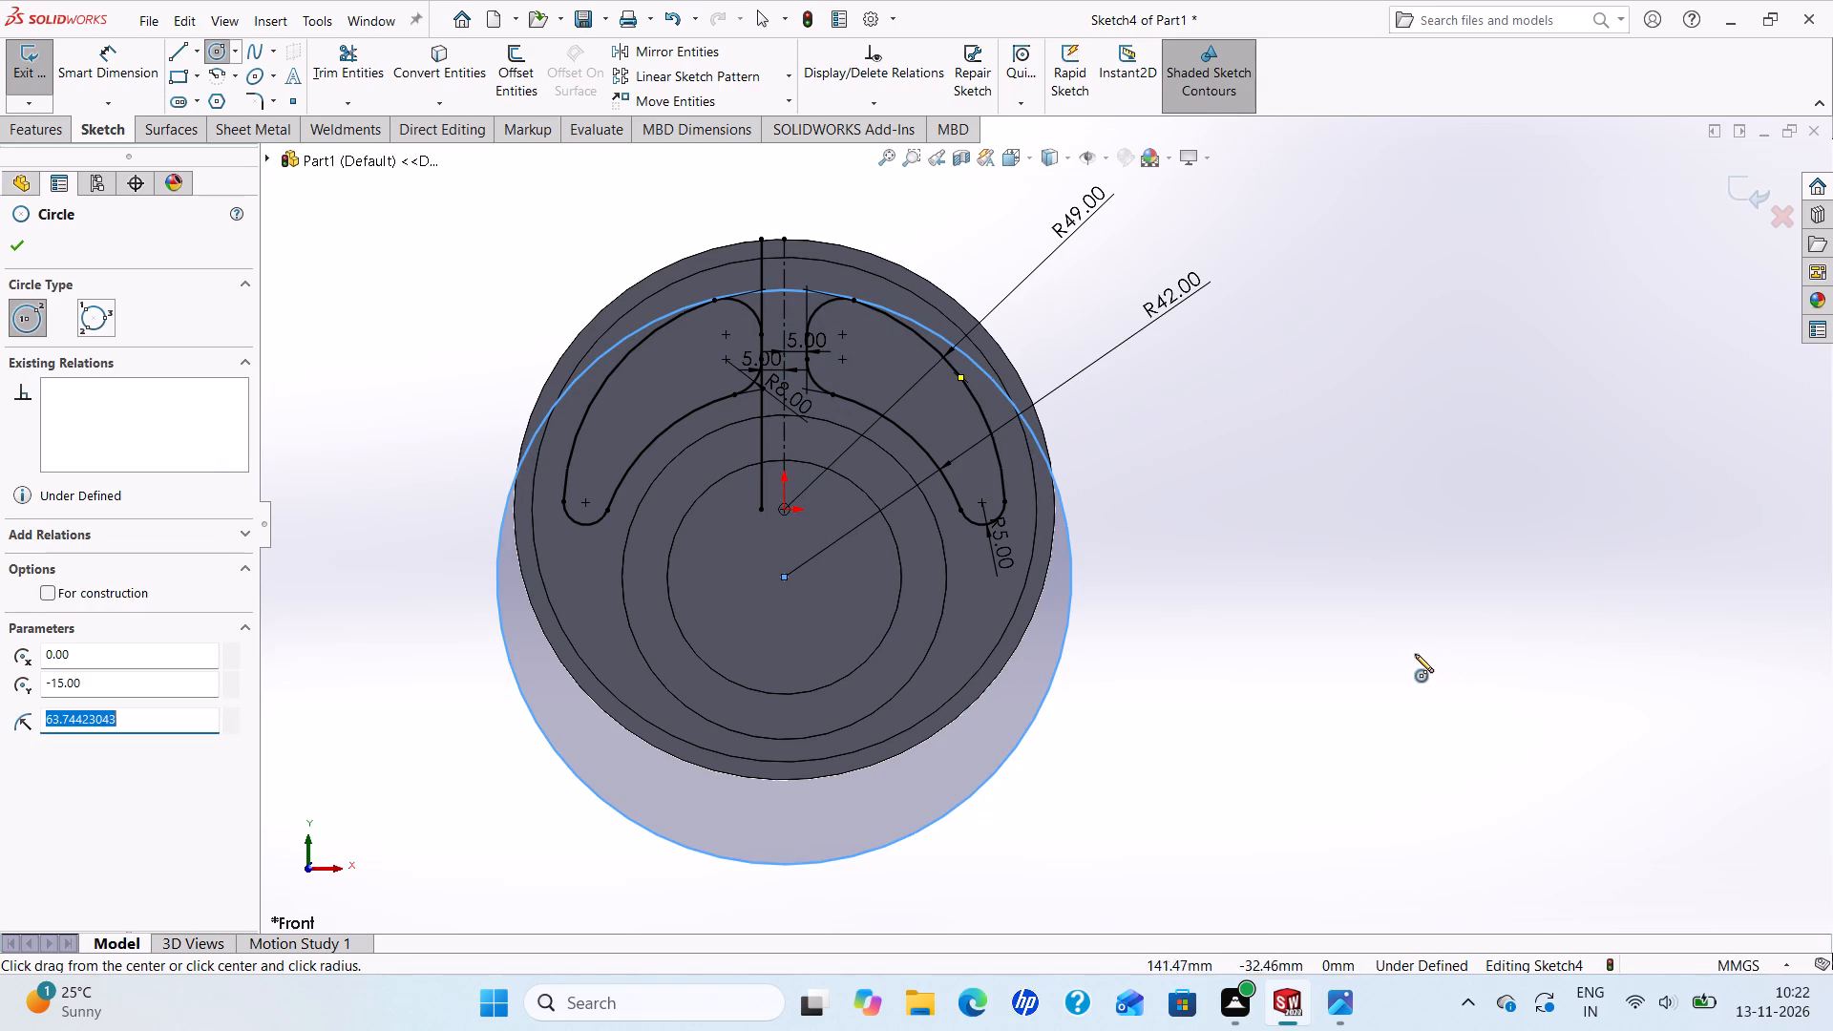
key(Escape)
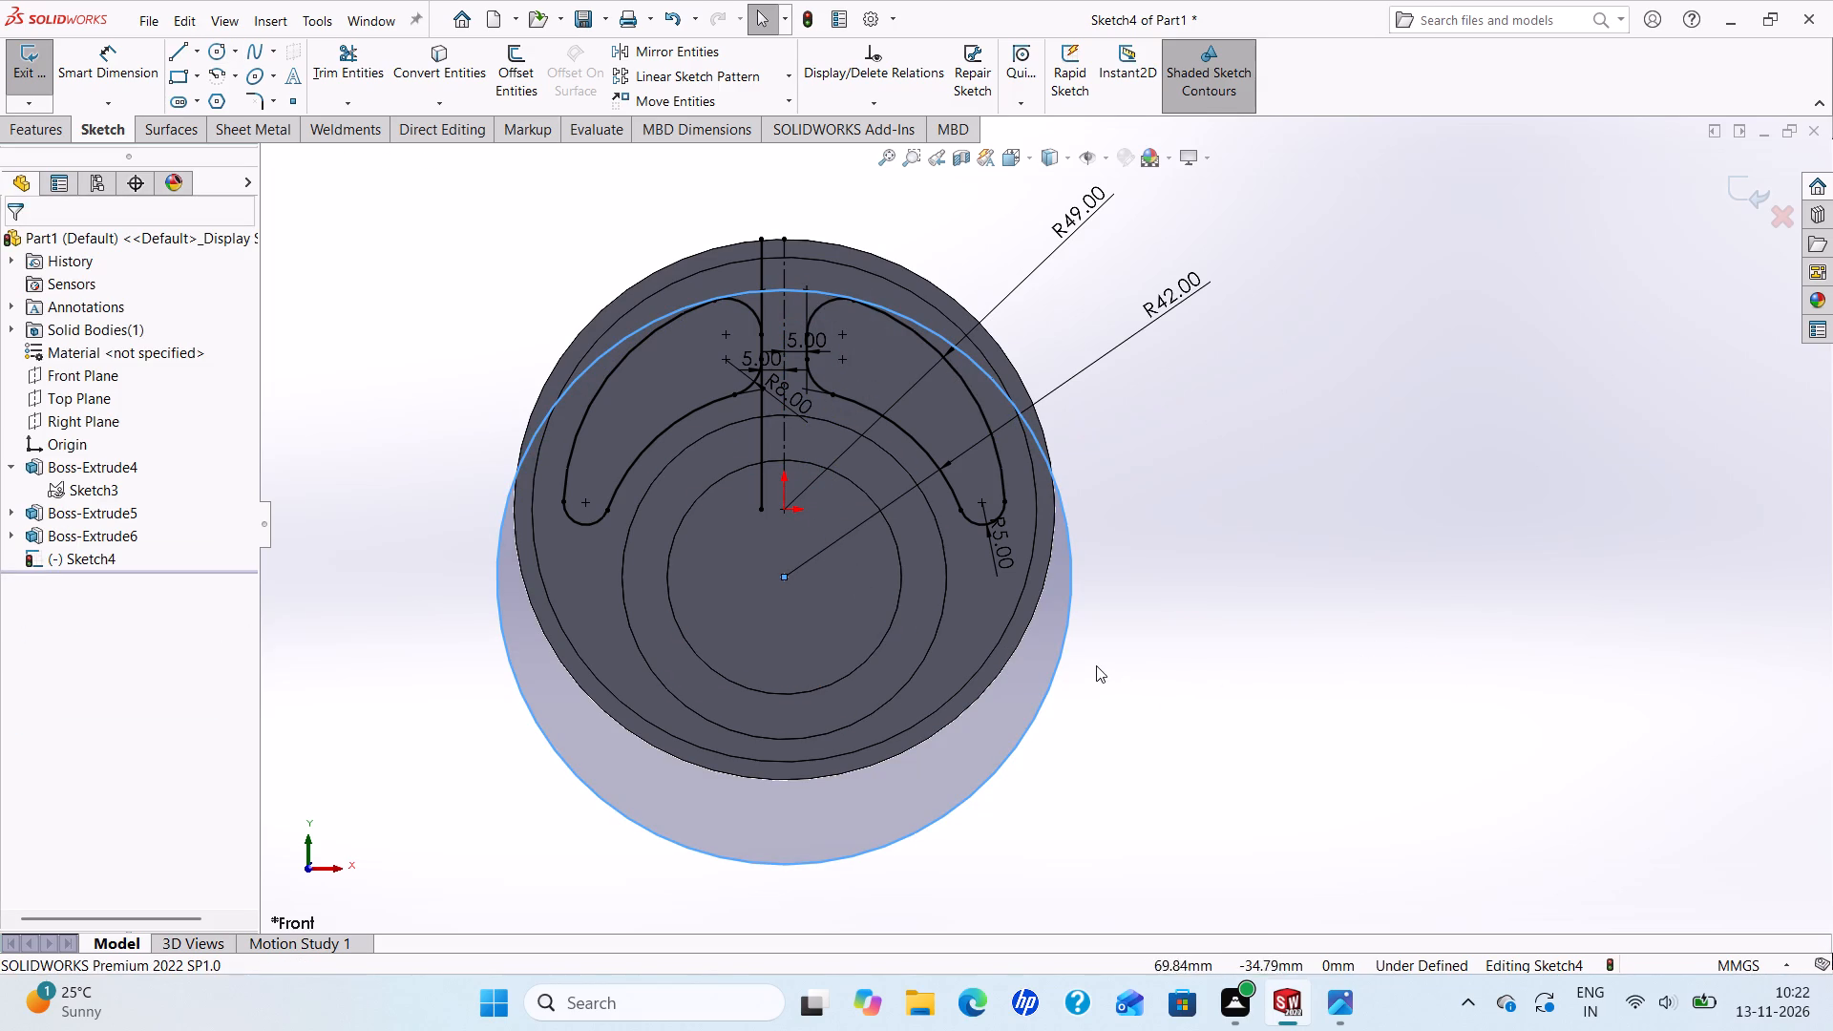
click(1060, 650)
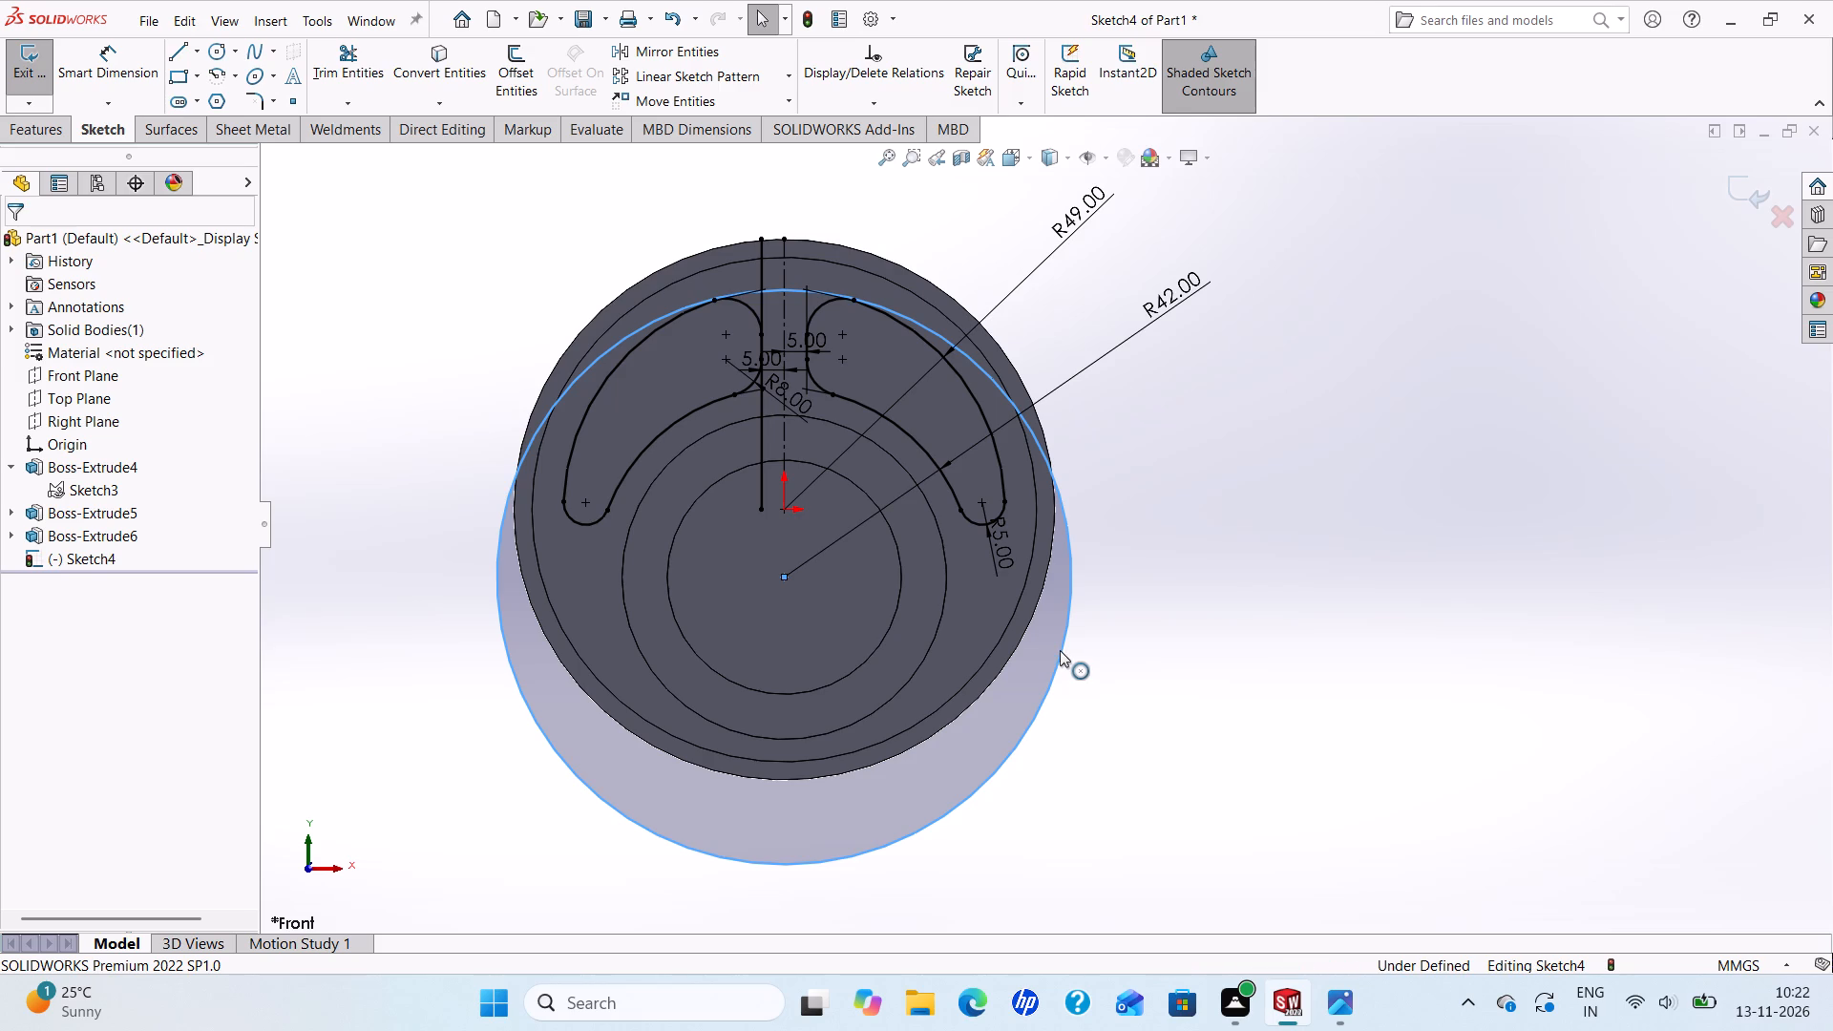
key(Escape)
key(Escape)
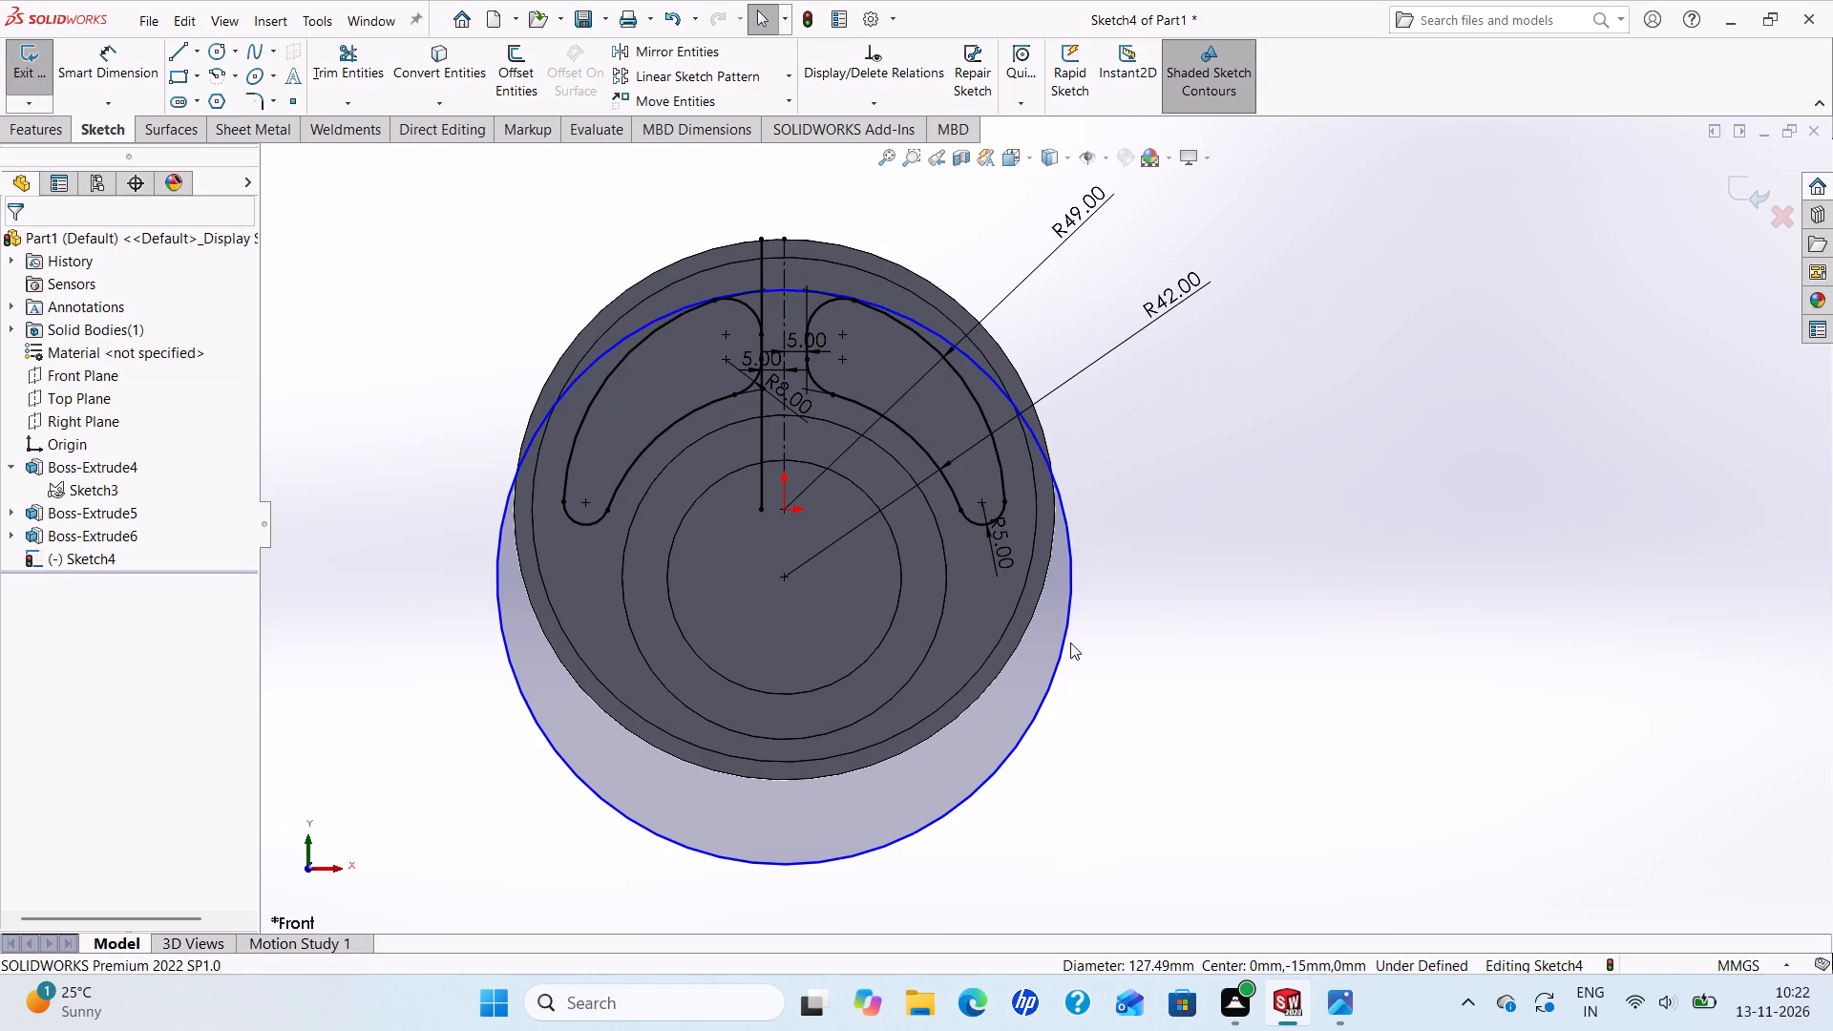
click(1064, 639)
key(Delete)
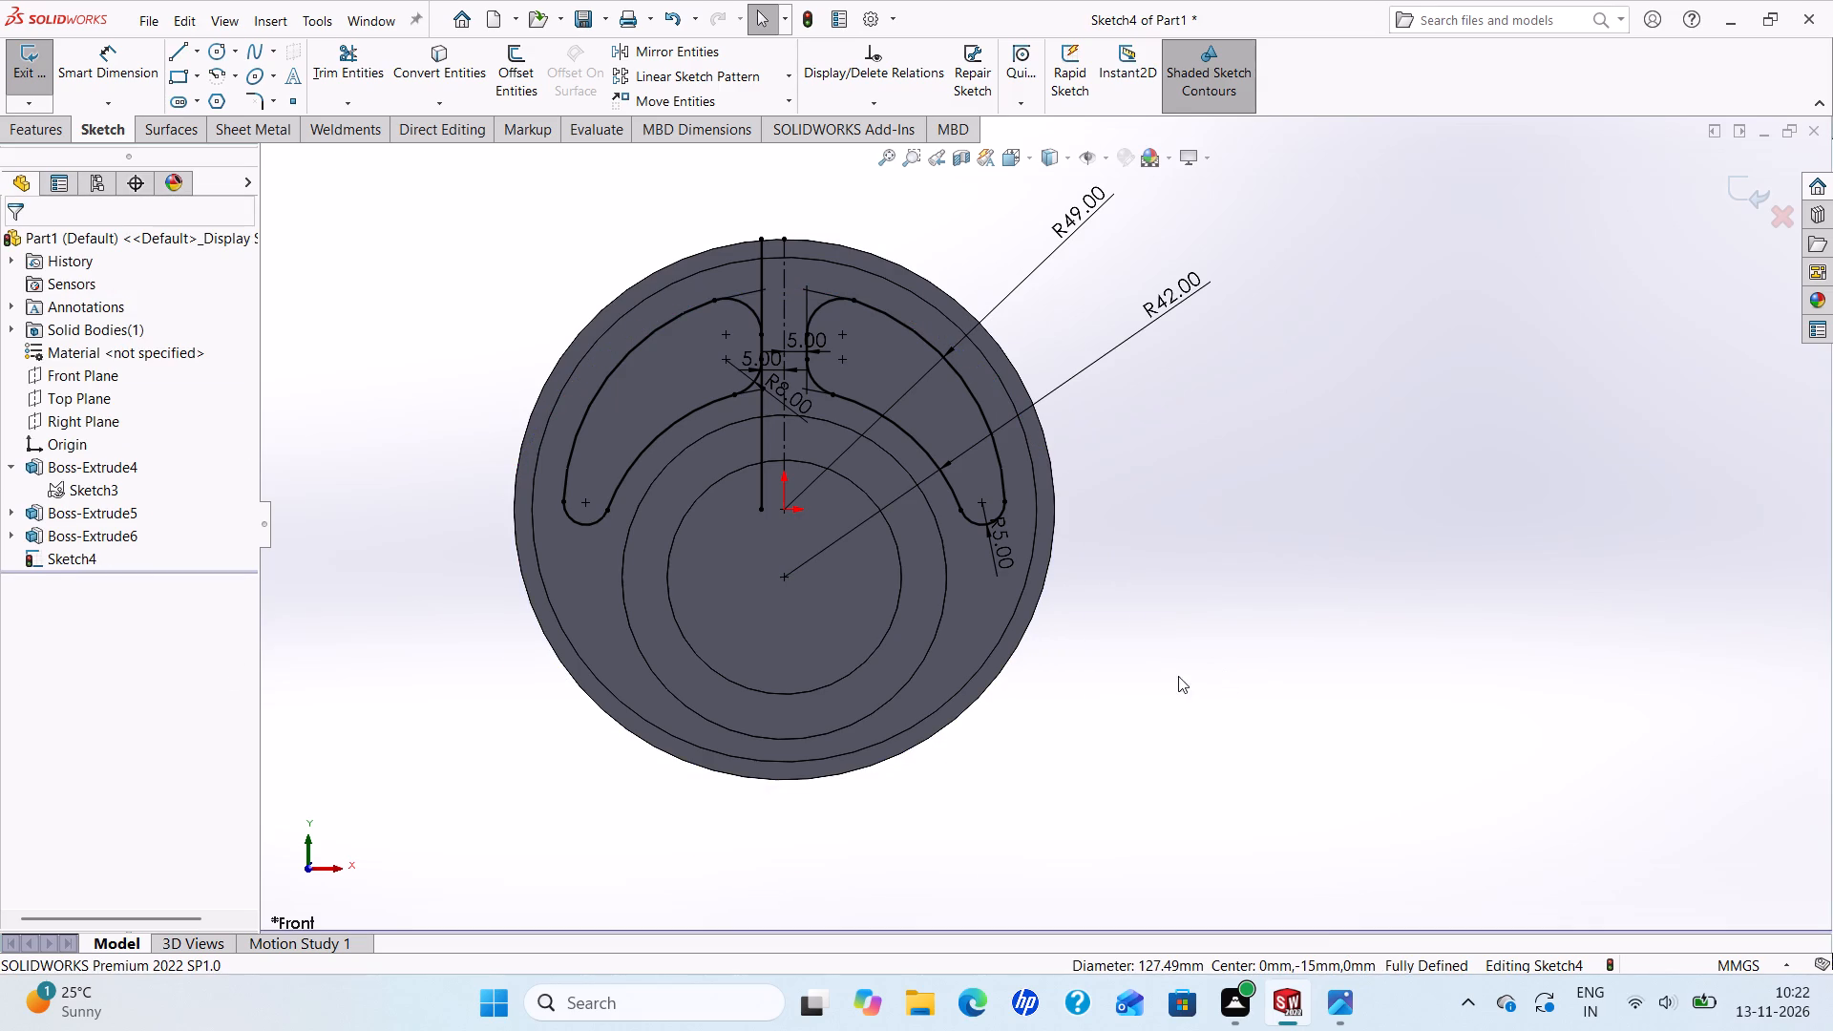
Compare the slot sketch with the reference drawing, and close the drawing.
click(1338, 1001)
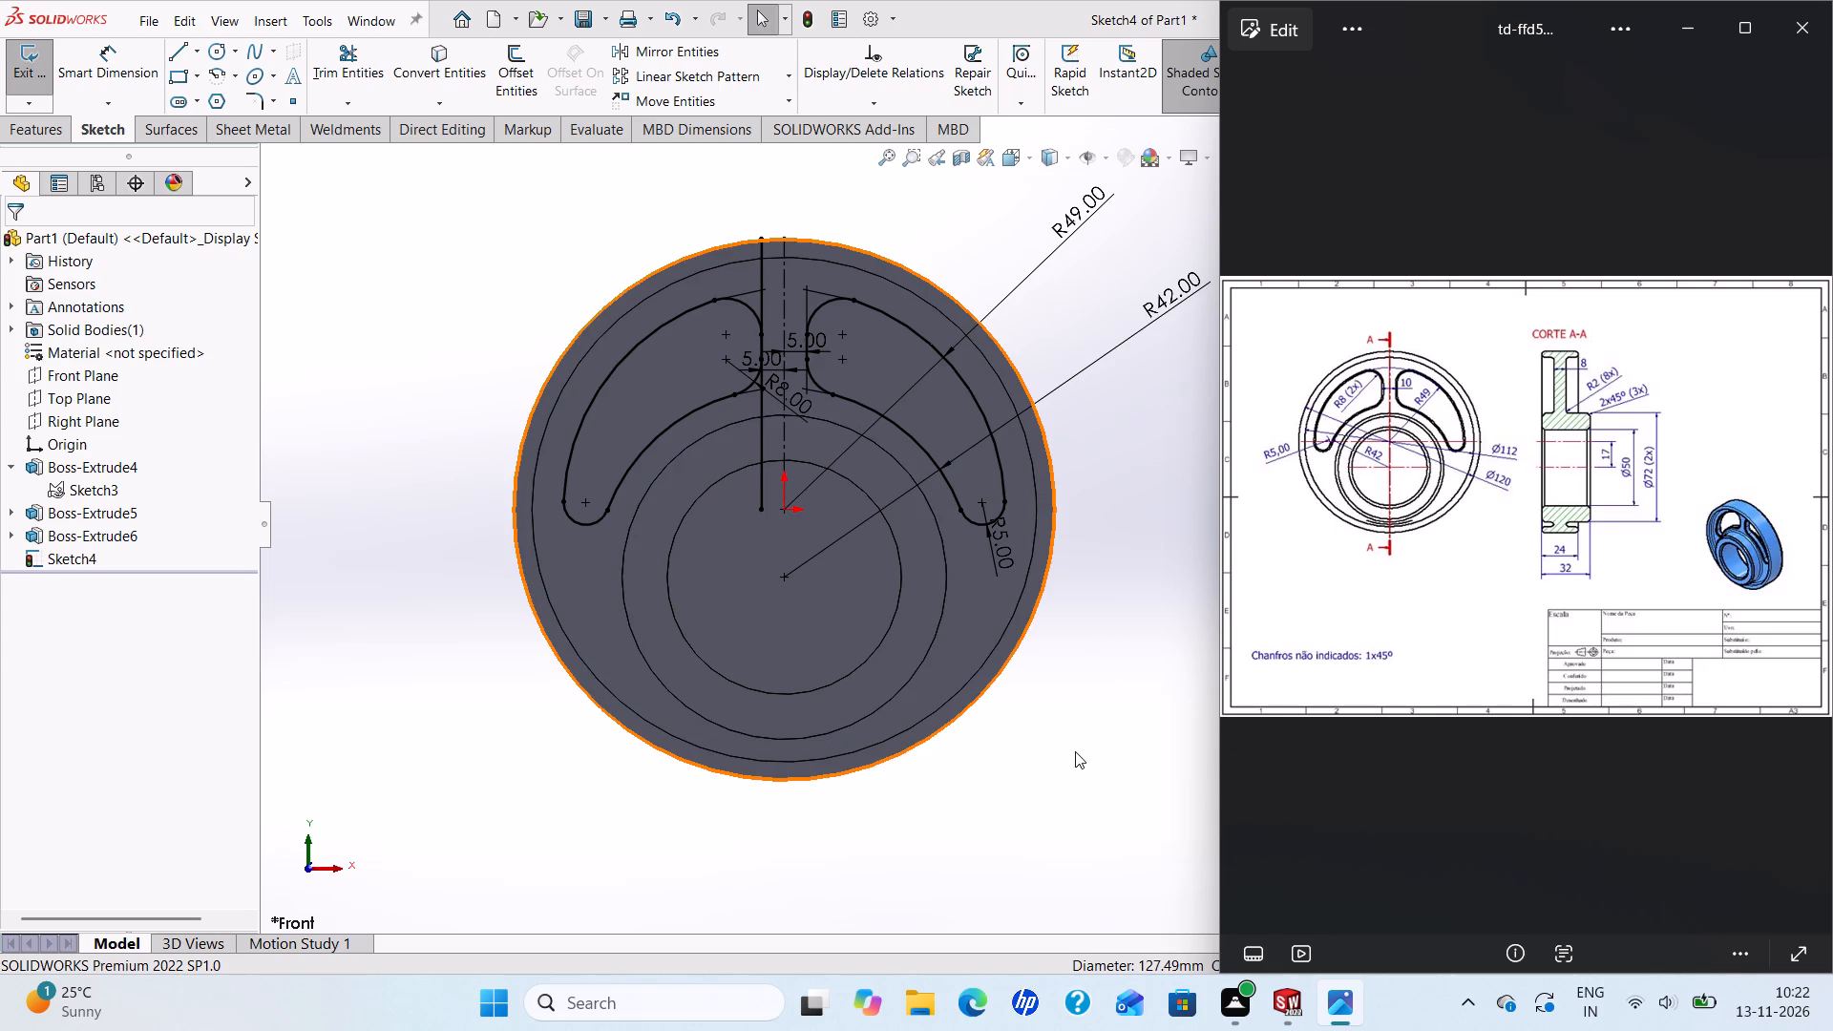
scroll(1154, 639, up, 1)
scroll(1156, 589, down, 1)
scroll(1148, 580, up, 1)
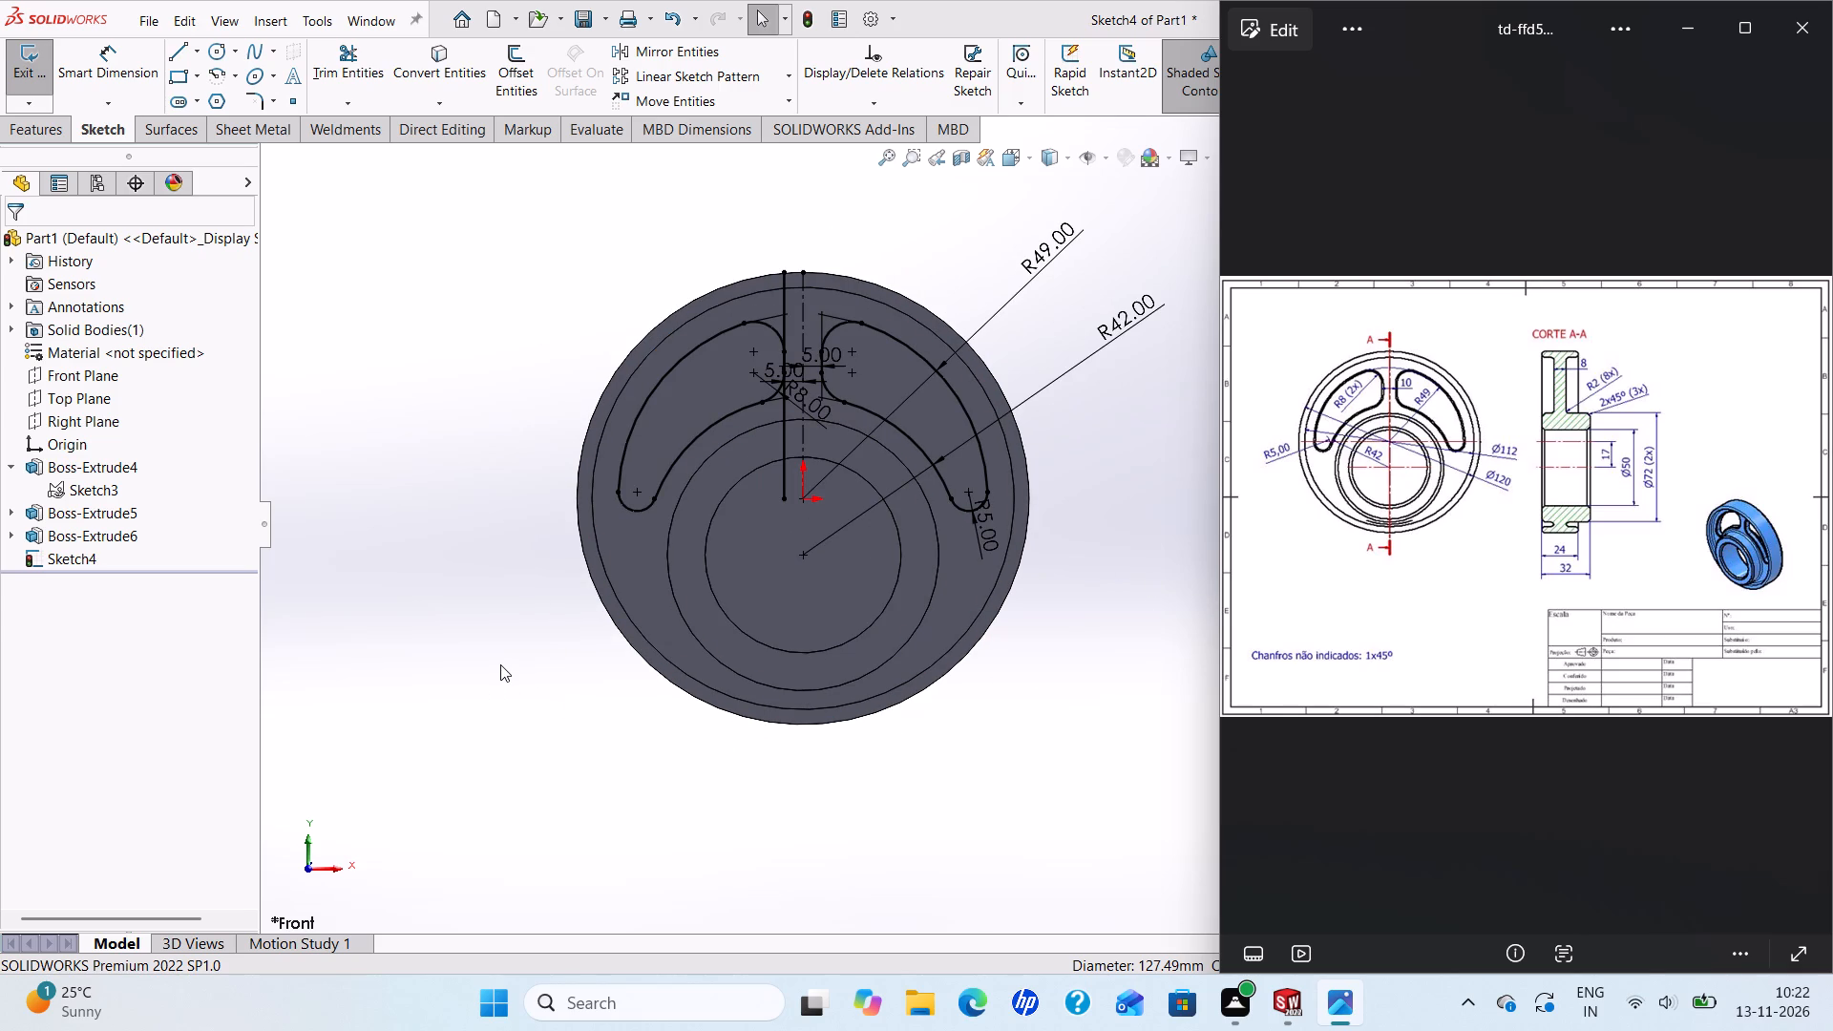
key(Escape)
Cut both arc-shaped slot regions through the disc with a mid-plane Extruded Cut of 34 mm.
middle_drag(1309, 659, 1202, 632)
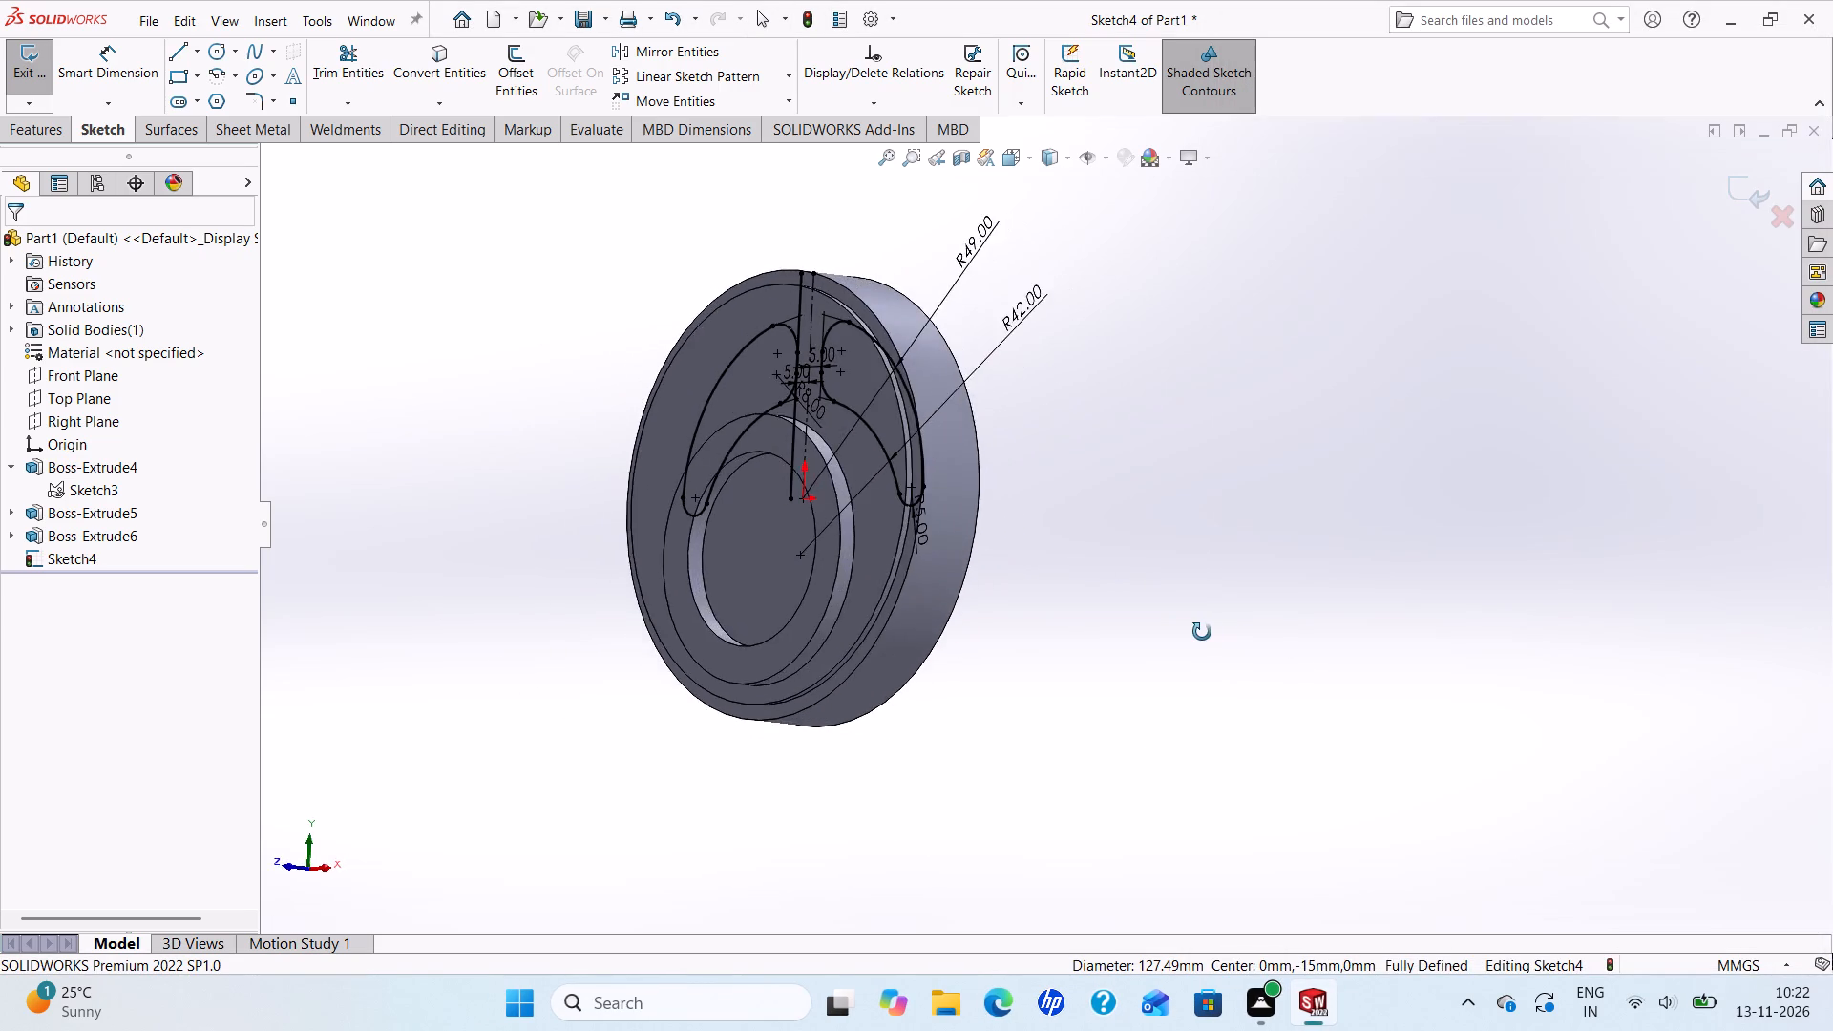
middle_drag(1202, 632, 1252, 697)
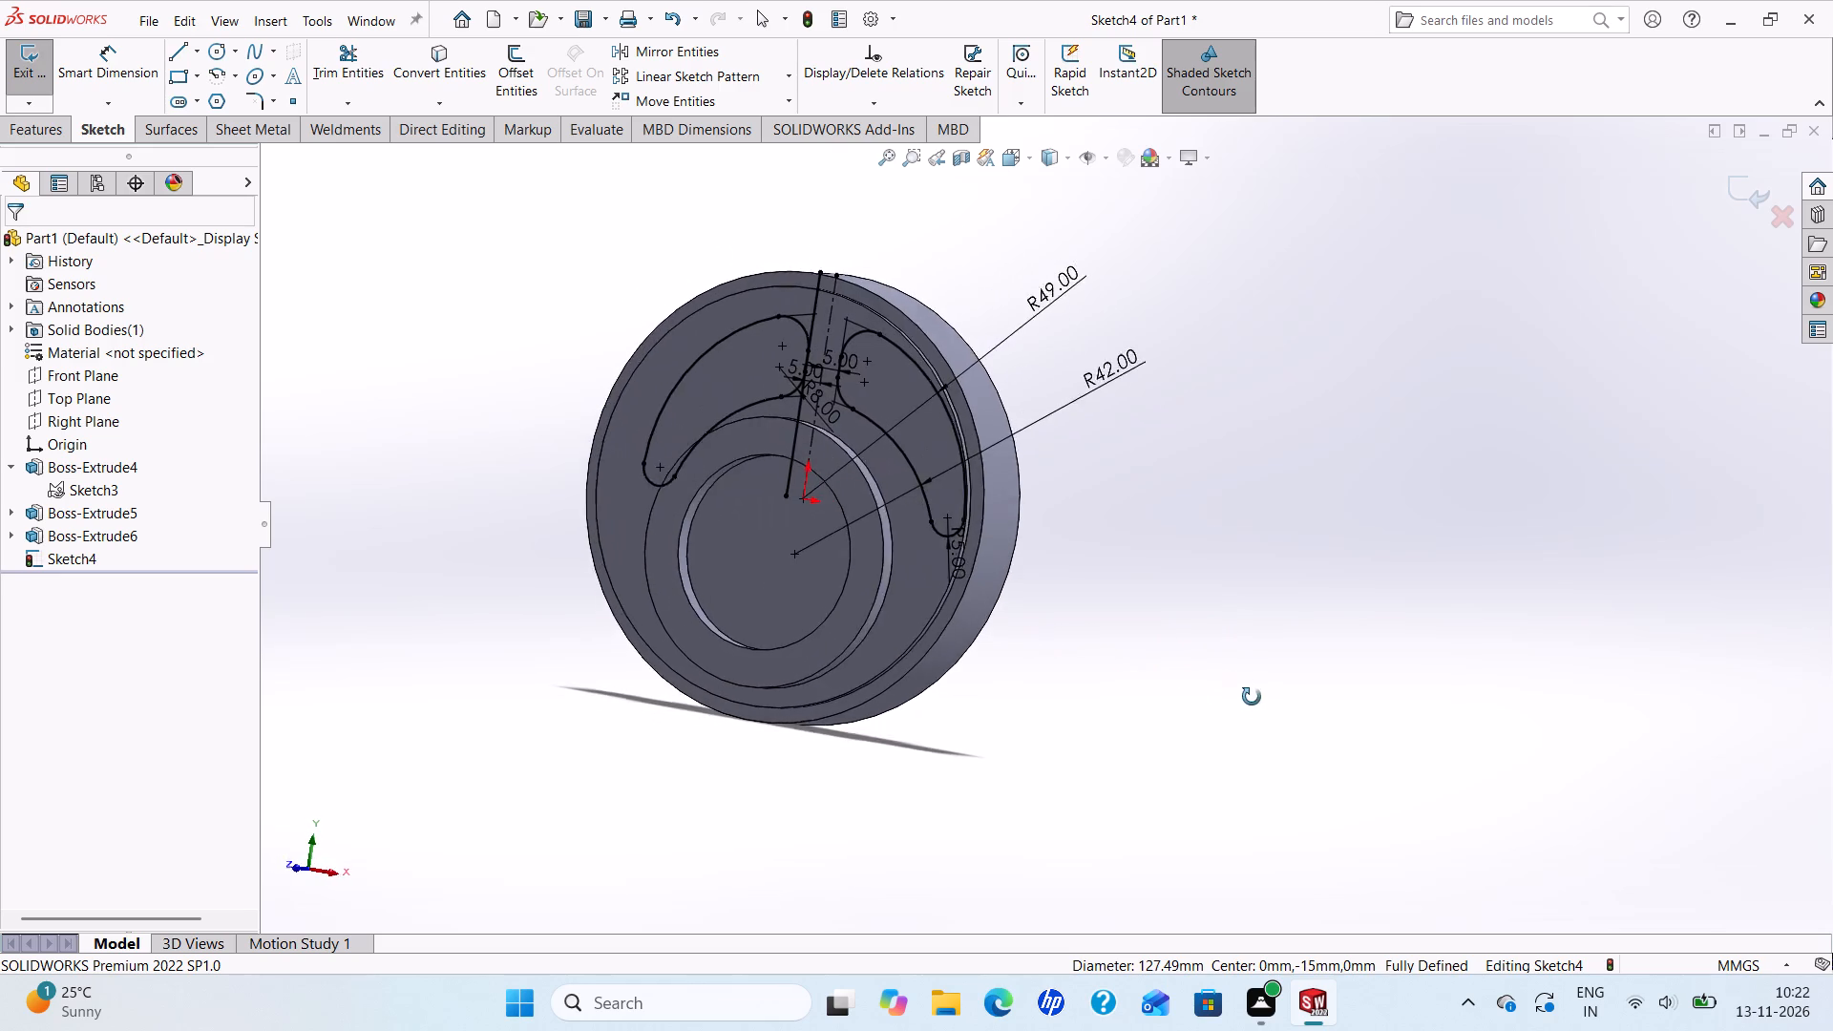
middle_drag(1252, 697, 1262, 716)
scroll(1261, 716, up, 2)
scroll(1145, 553, down, 1)
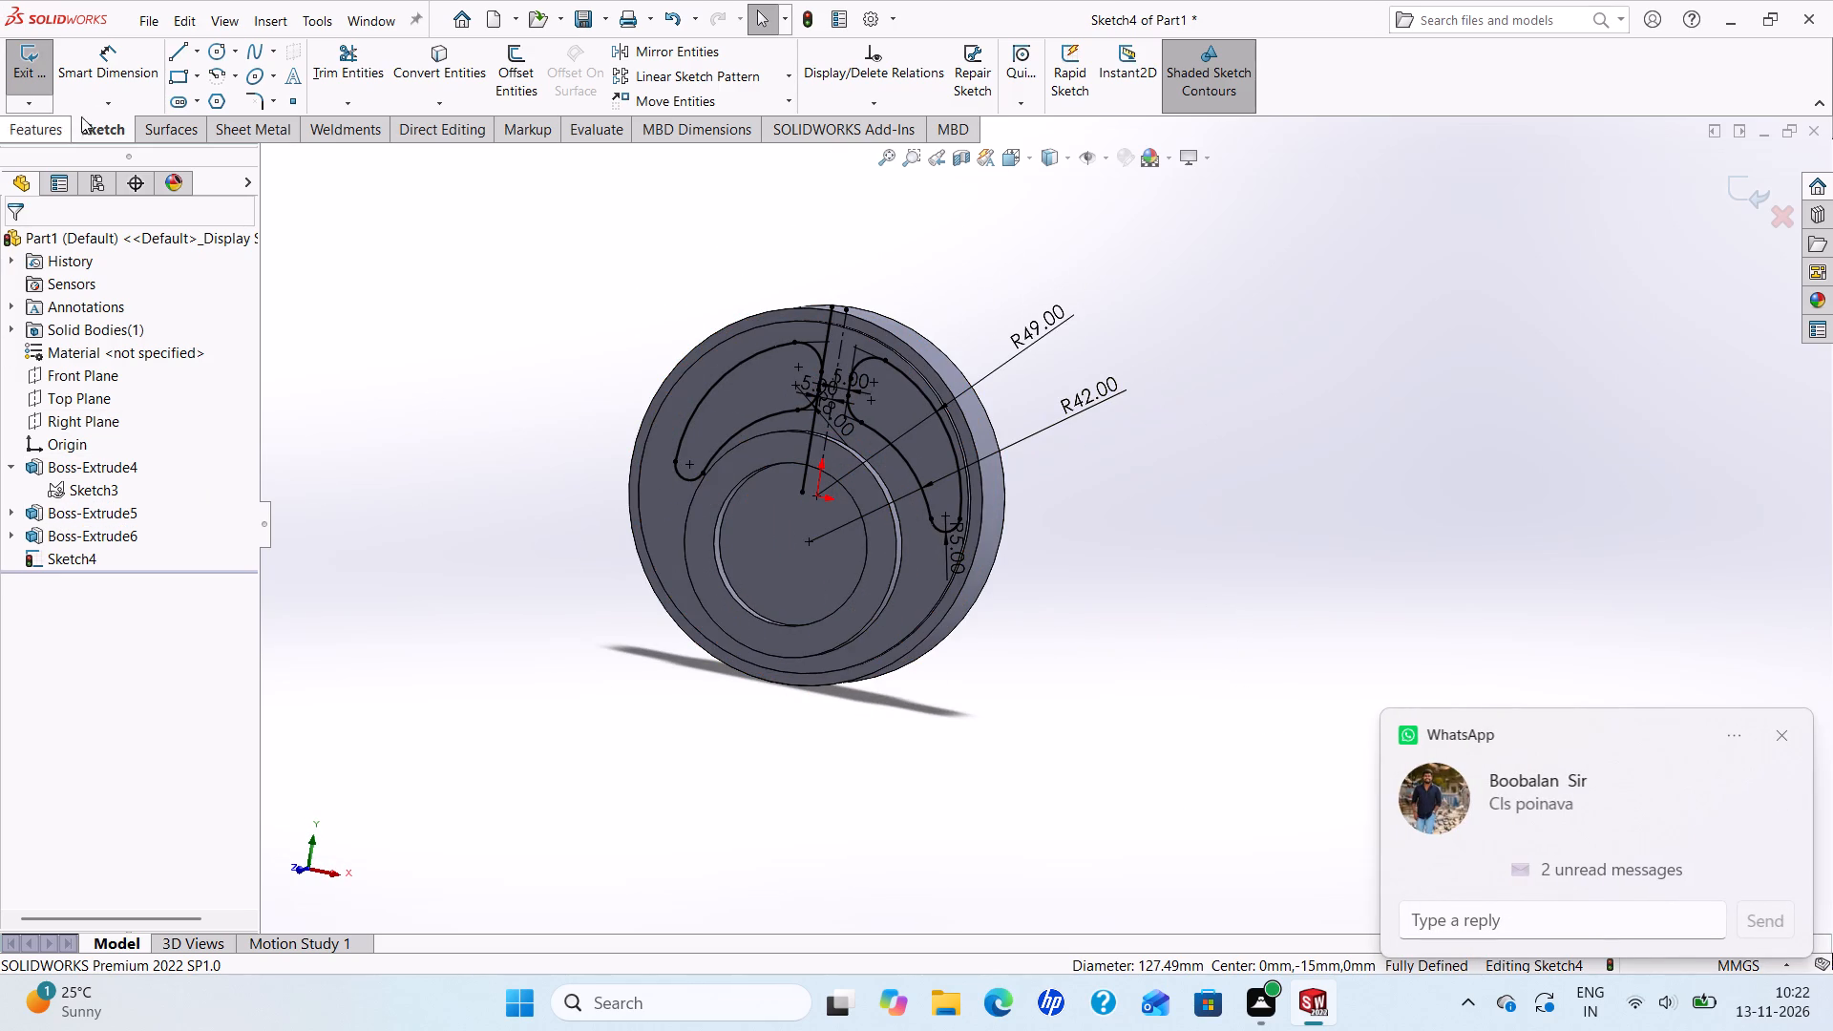
click(34, 127)
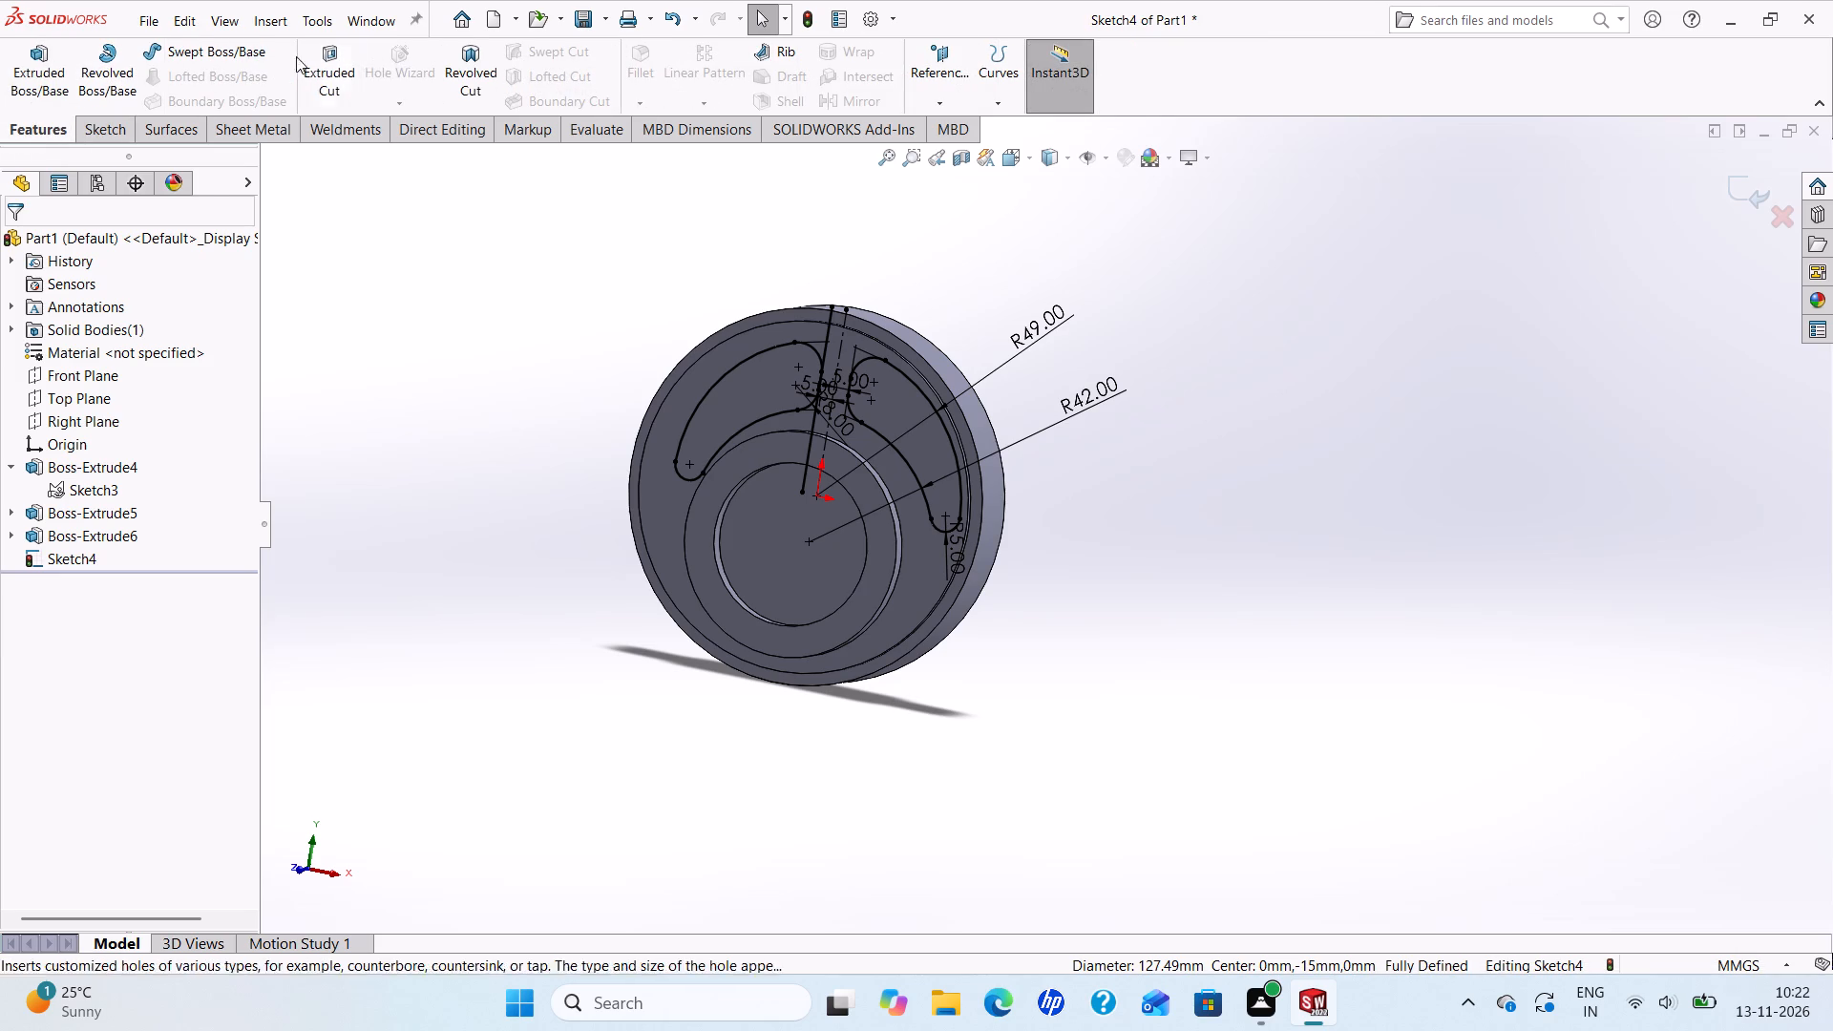
click(324, 64)
scroll(569, 312, down, 1)
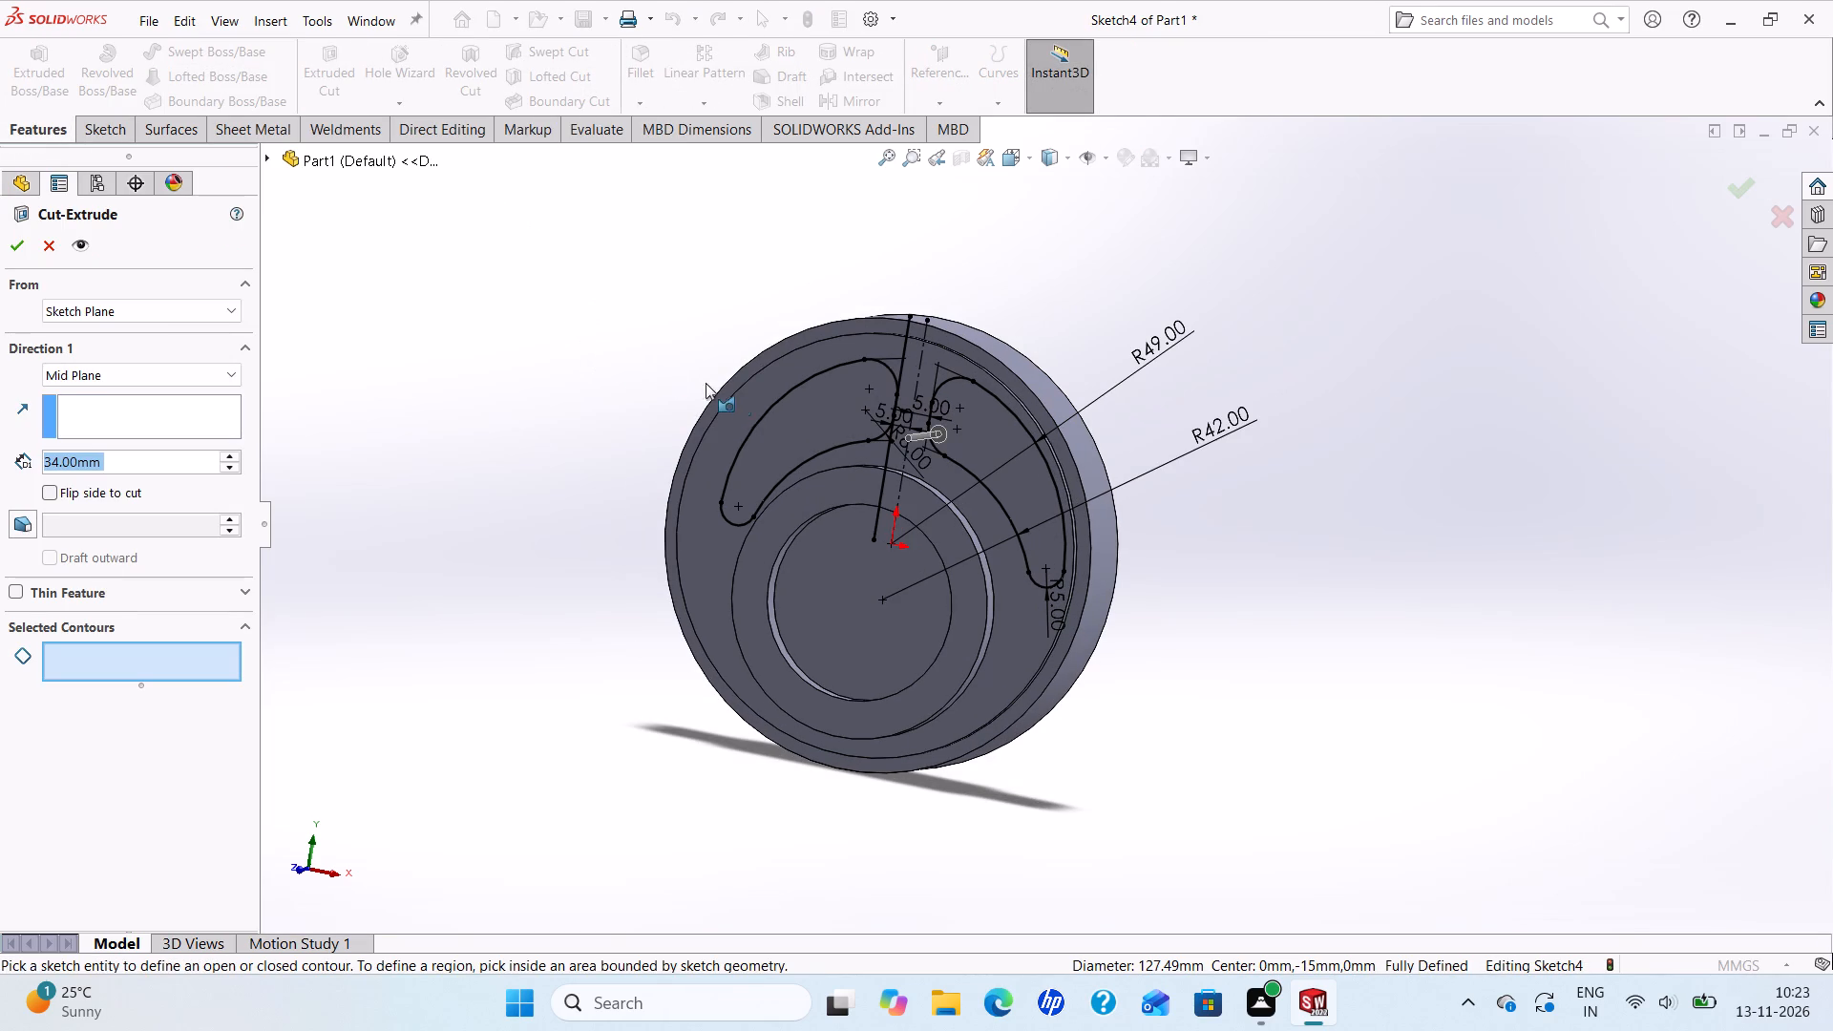
click(769, 431)
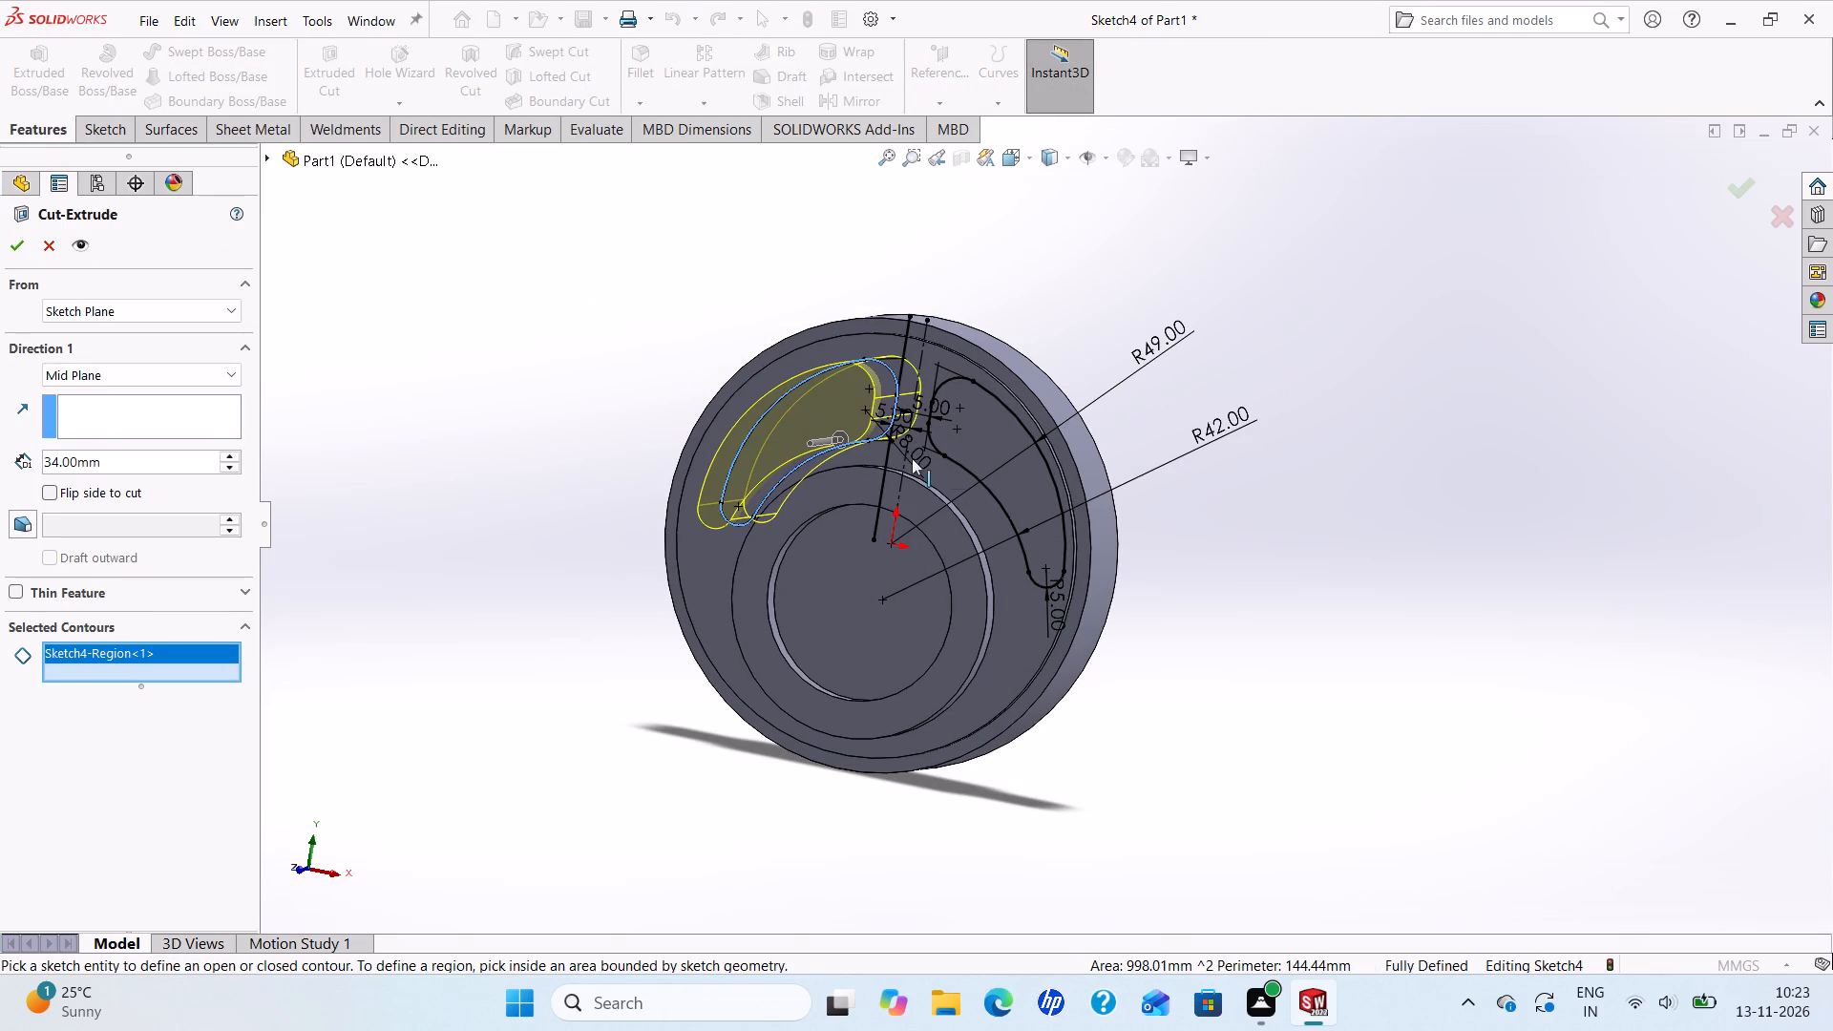
click(1012, 483)
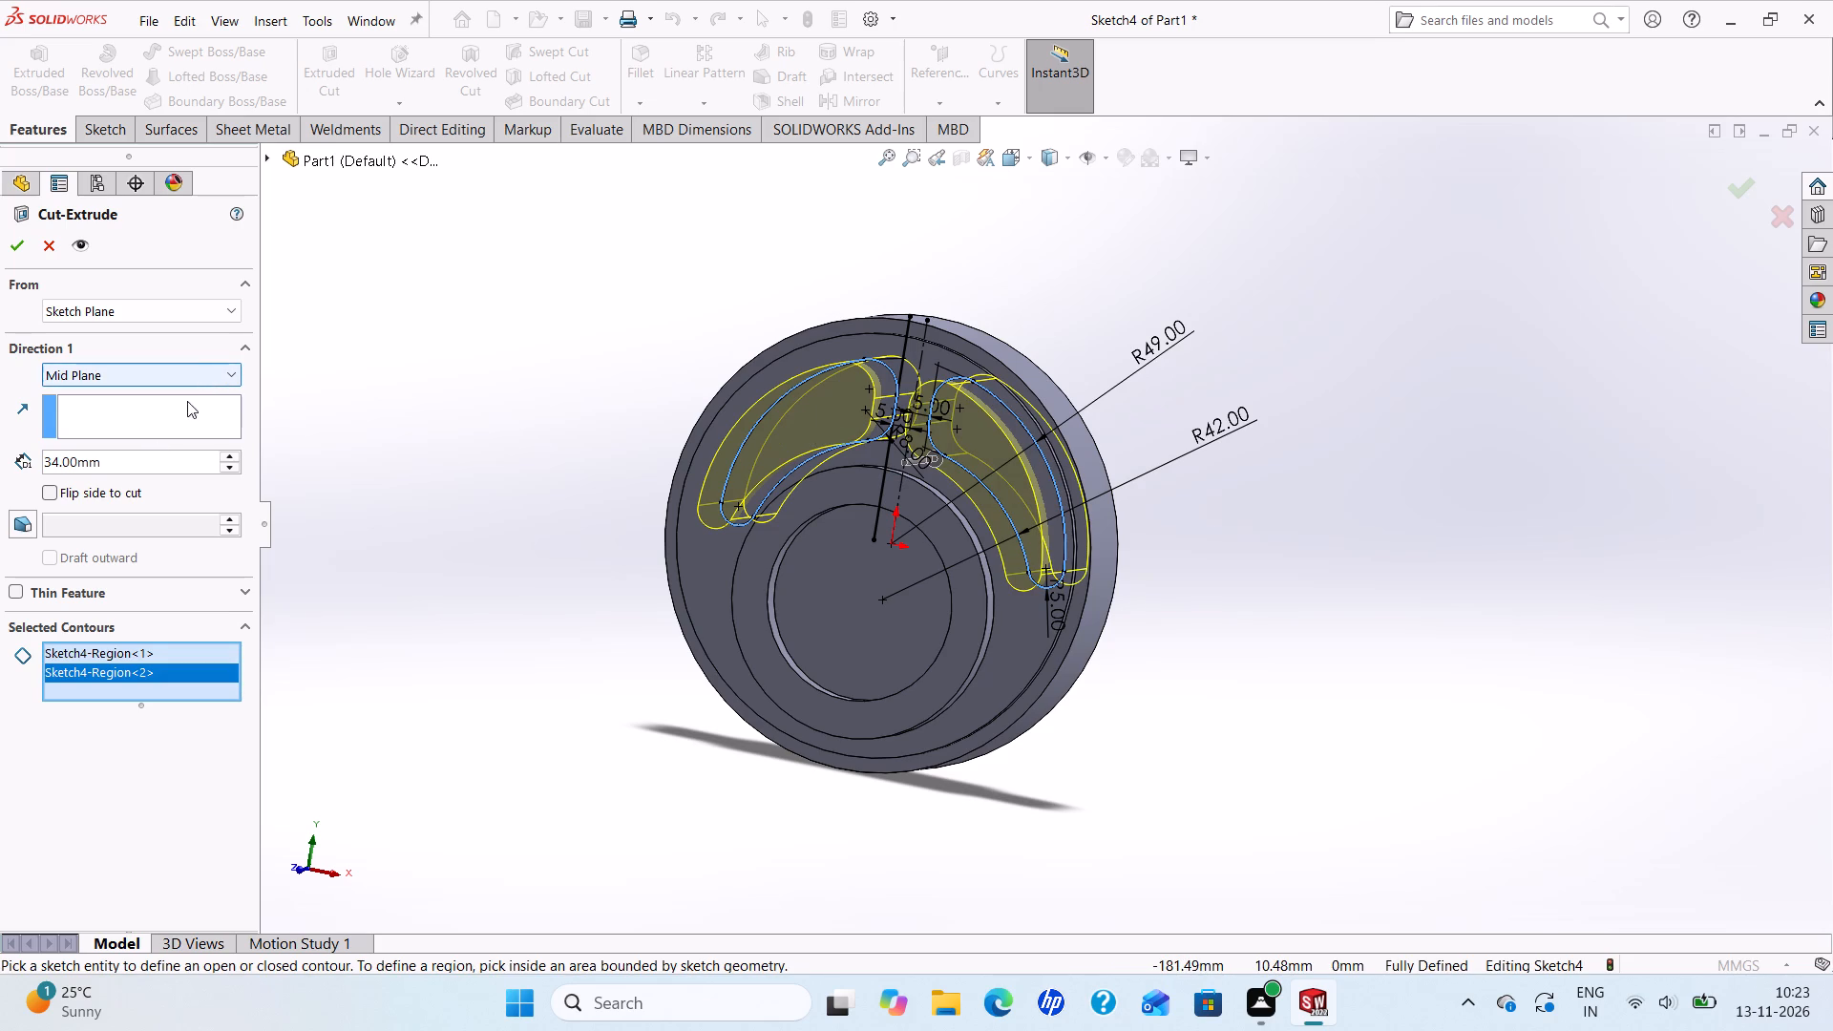
click(19, 253)
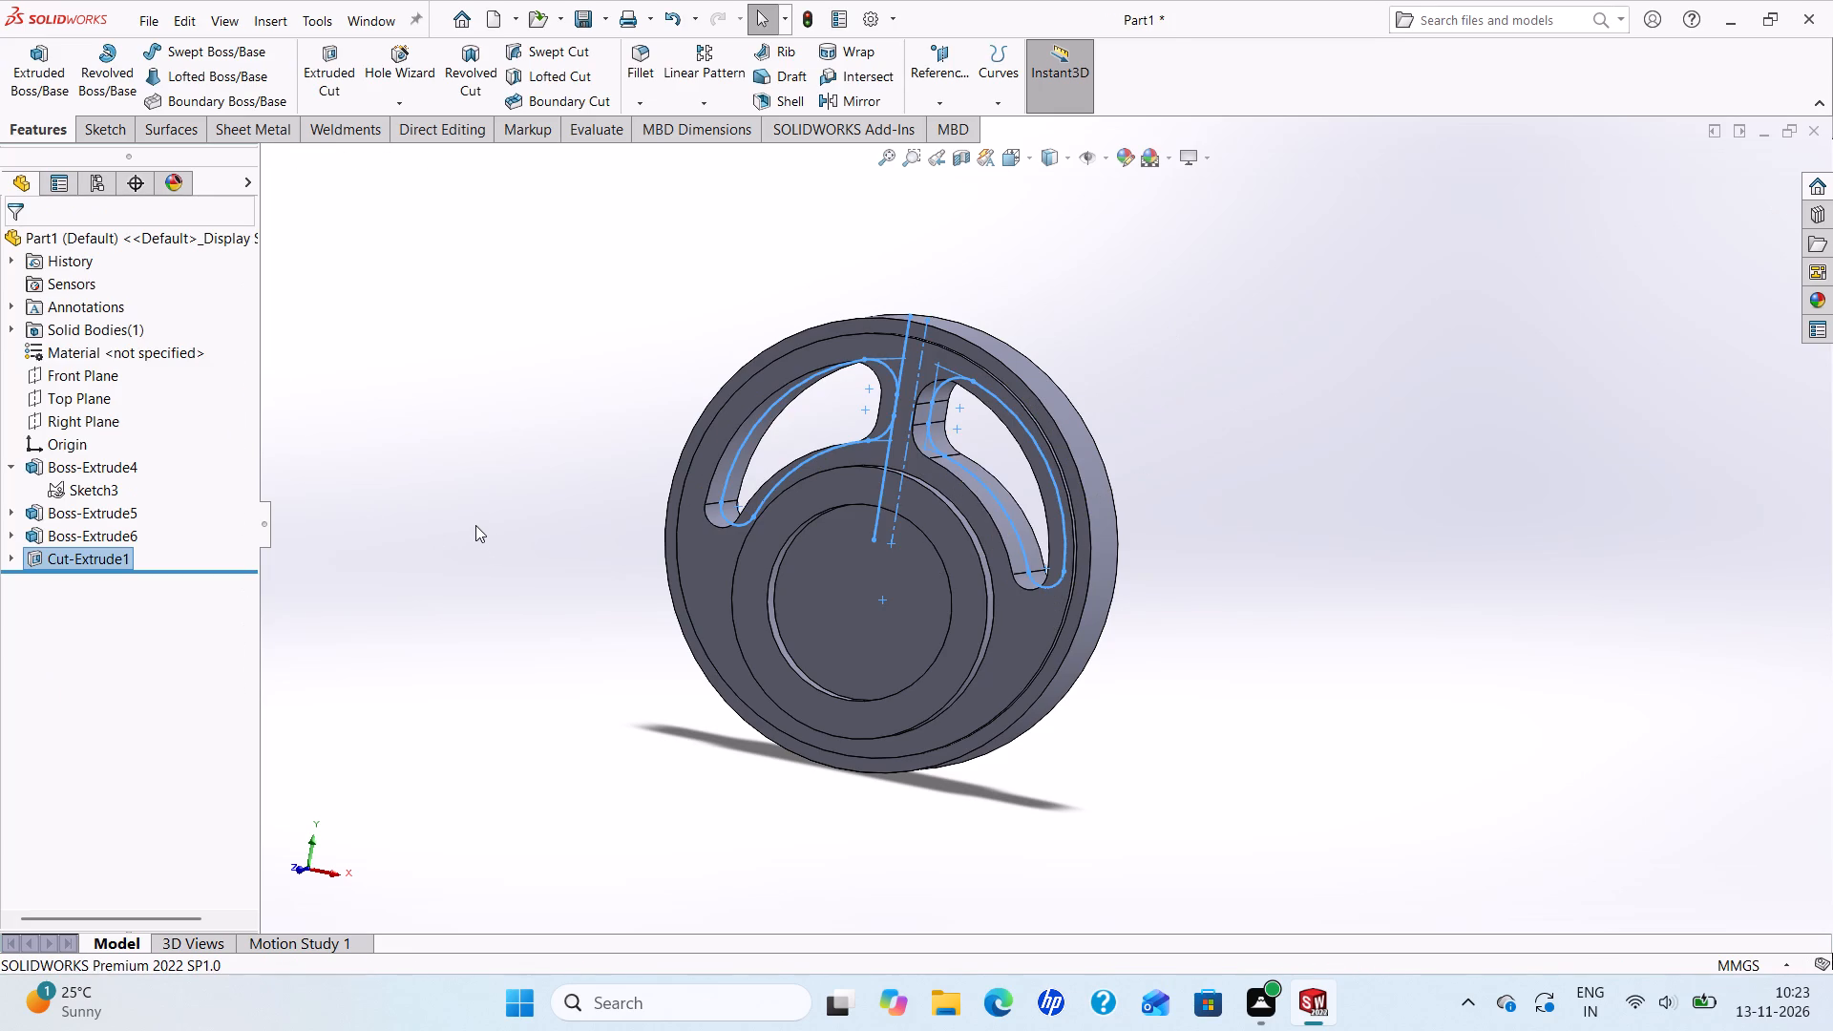
key(Escape)
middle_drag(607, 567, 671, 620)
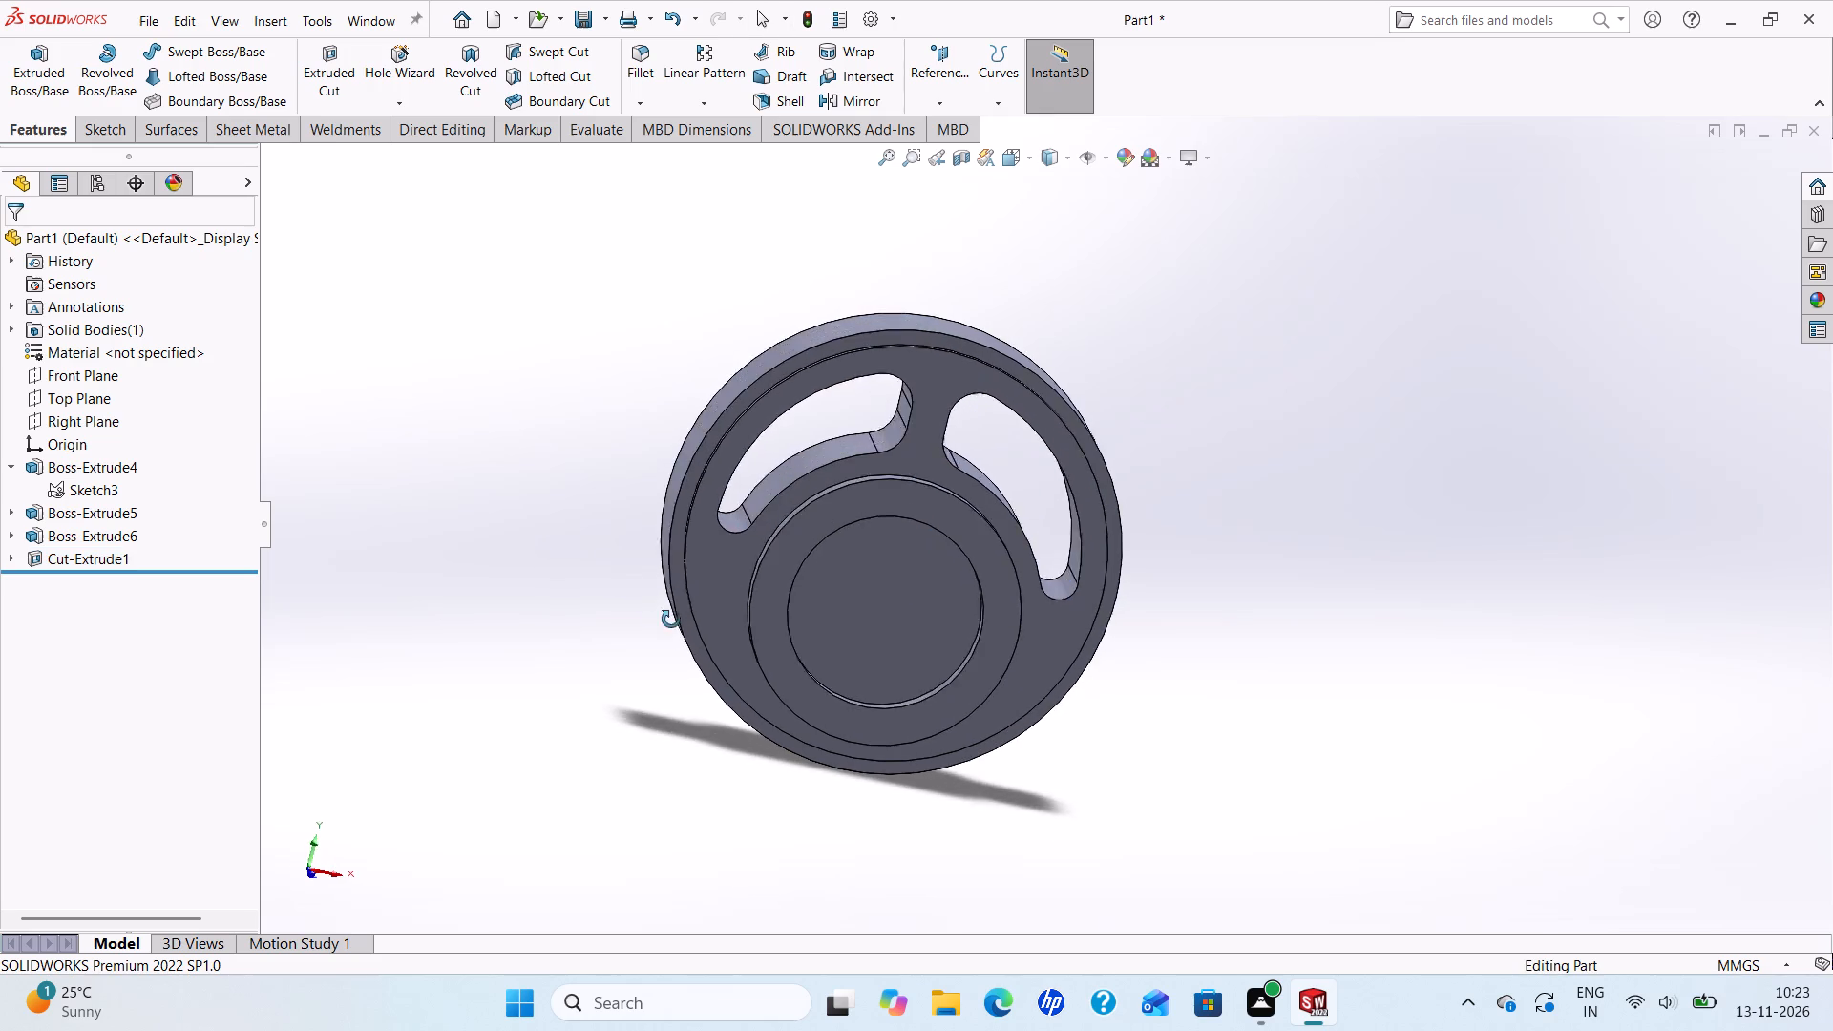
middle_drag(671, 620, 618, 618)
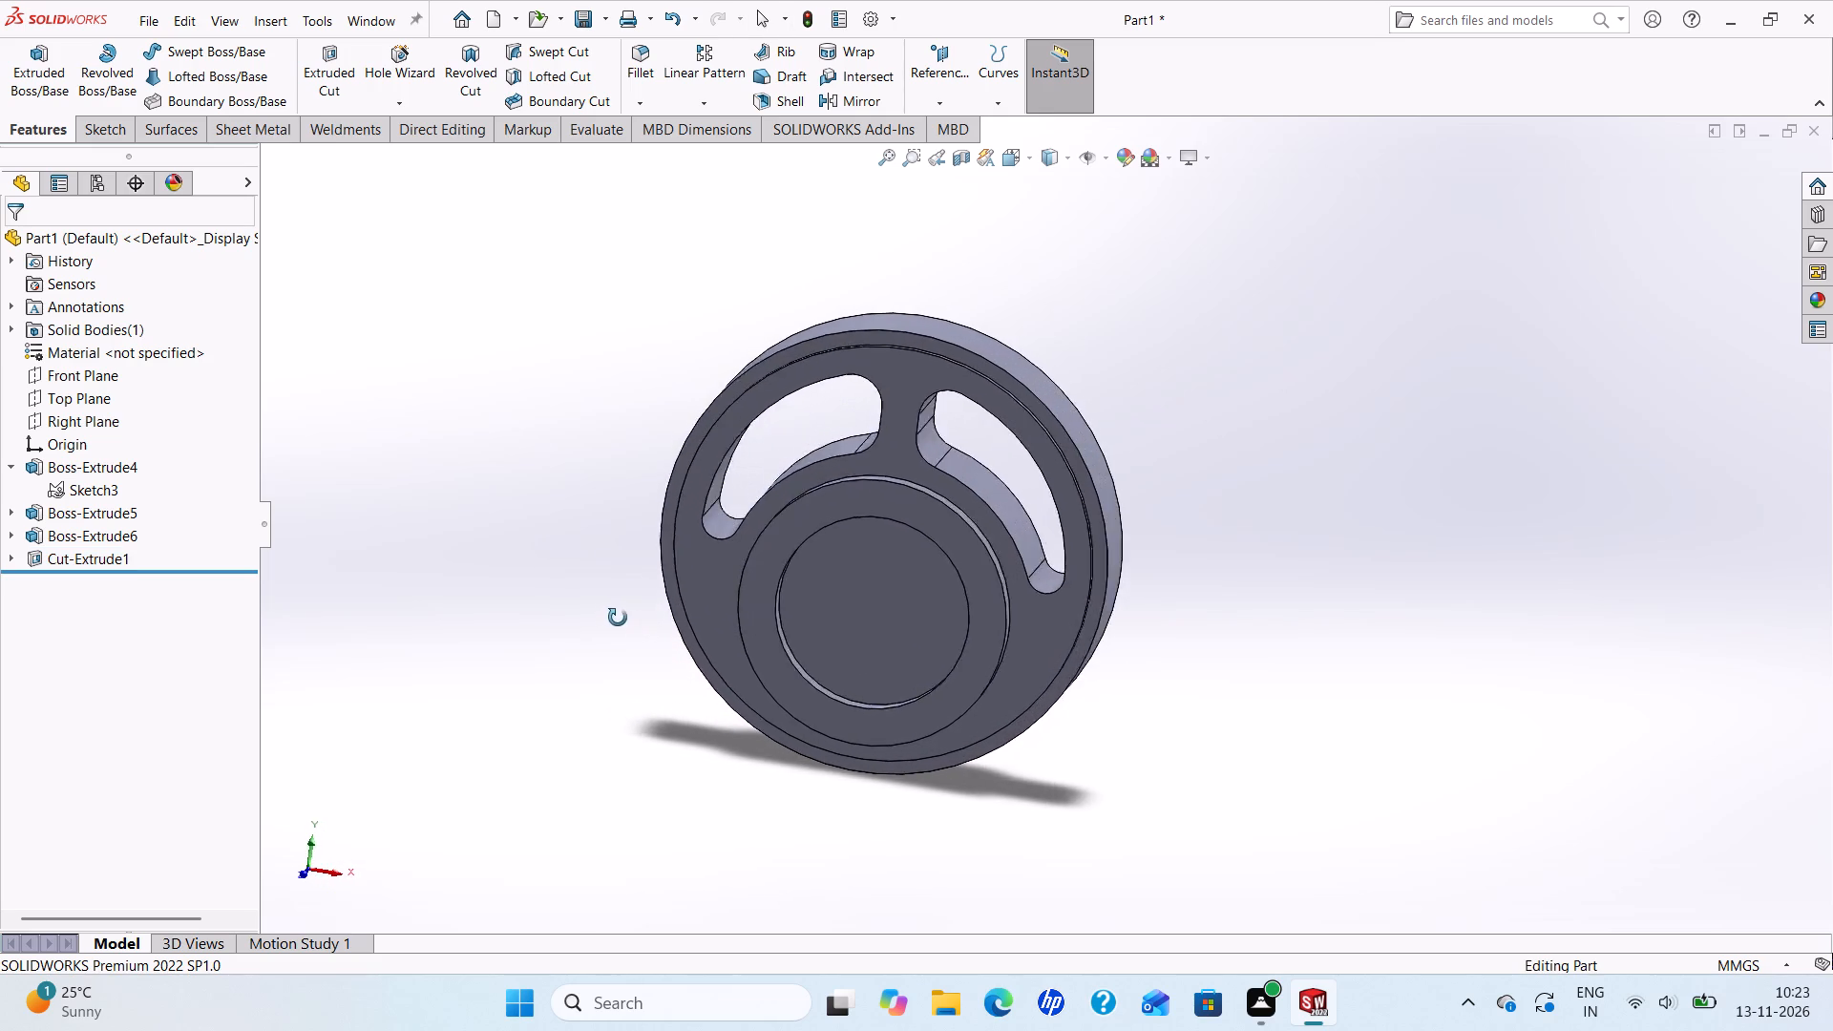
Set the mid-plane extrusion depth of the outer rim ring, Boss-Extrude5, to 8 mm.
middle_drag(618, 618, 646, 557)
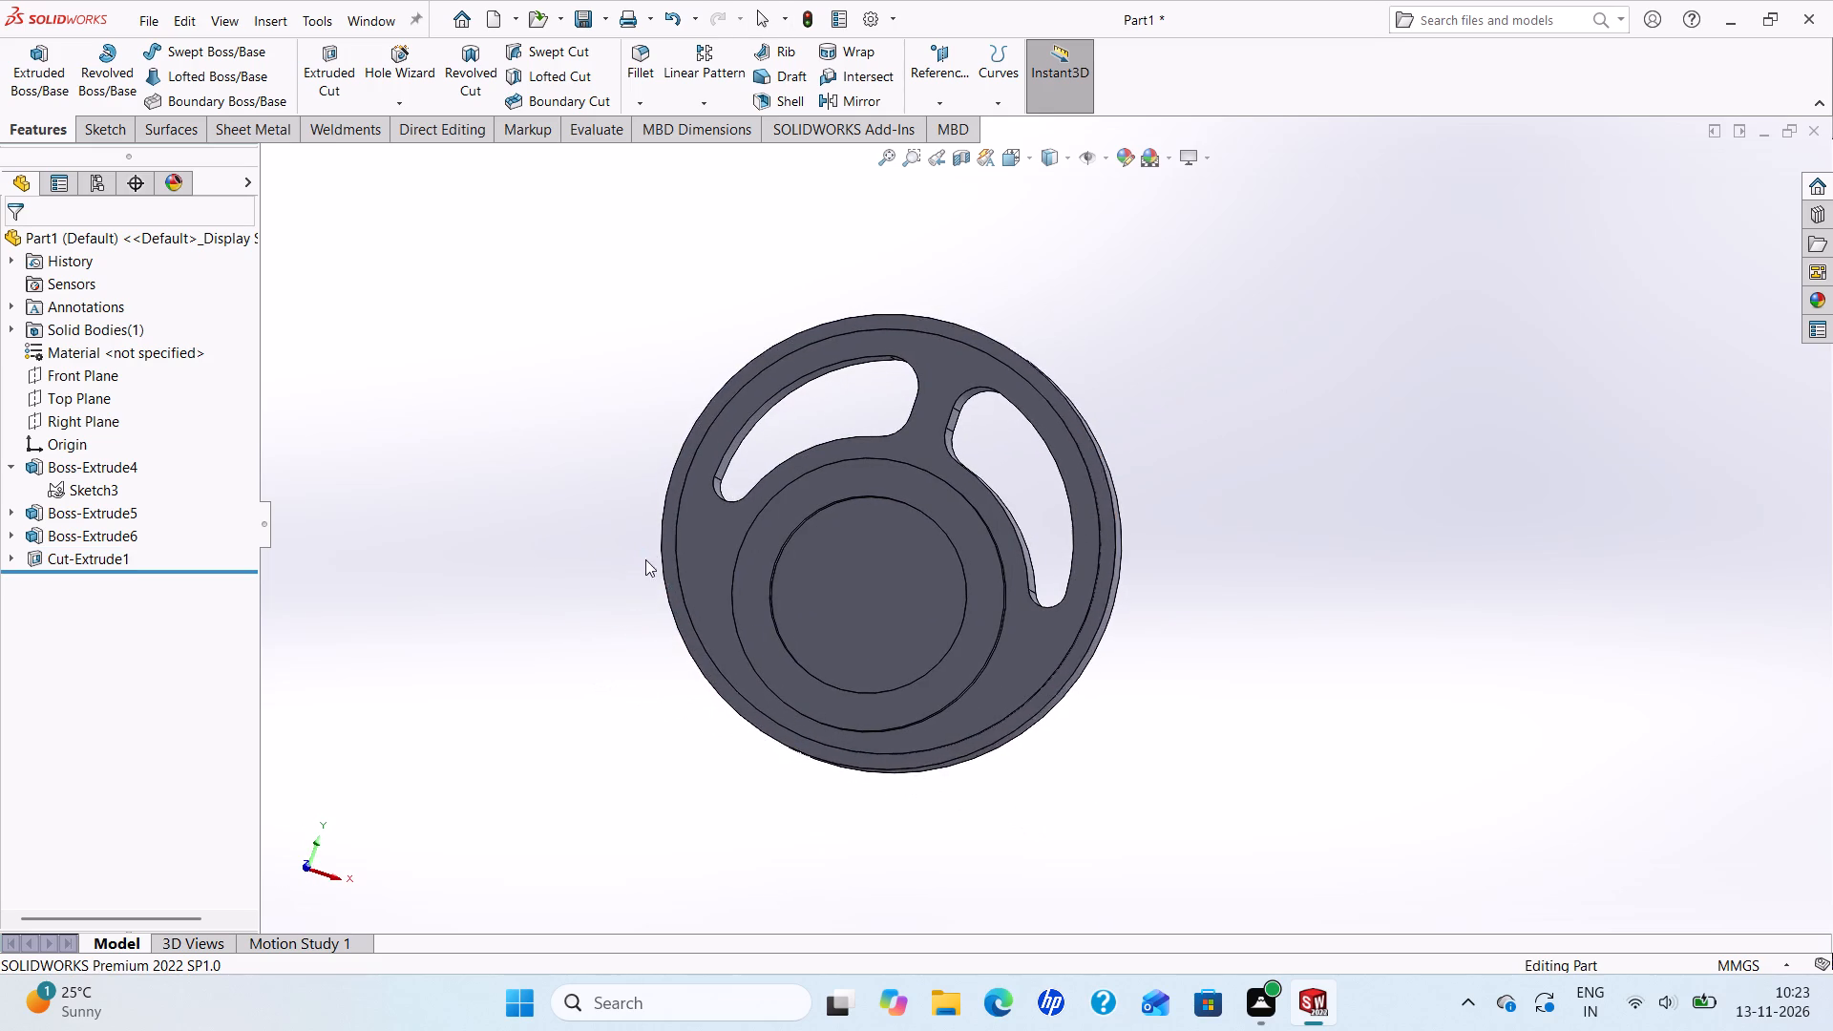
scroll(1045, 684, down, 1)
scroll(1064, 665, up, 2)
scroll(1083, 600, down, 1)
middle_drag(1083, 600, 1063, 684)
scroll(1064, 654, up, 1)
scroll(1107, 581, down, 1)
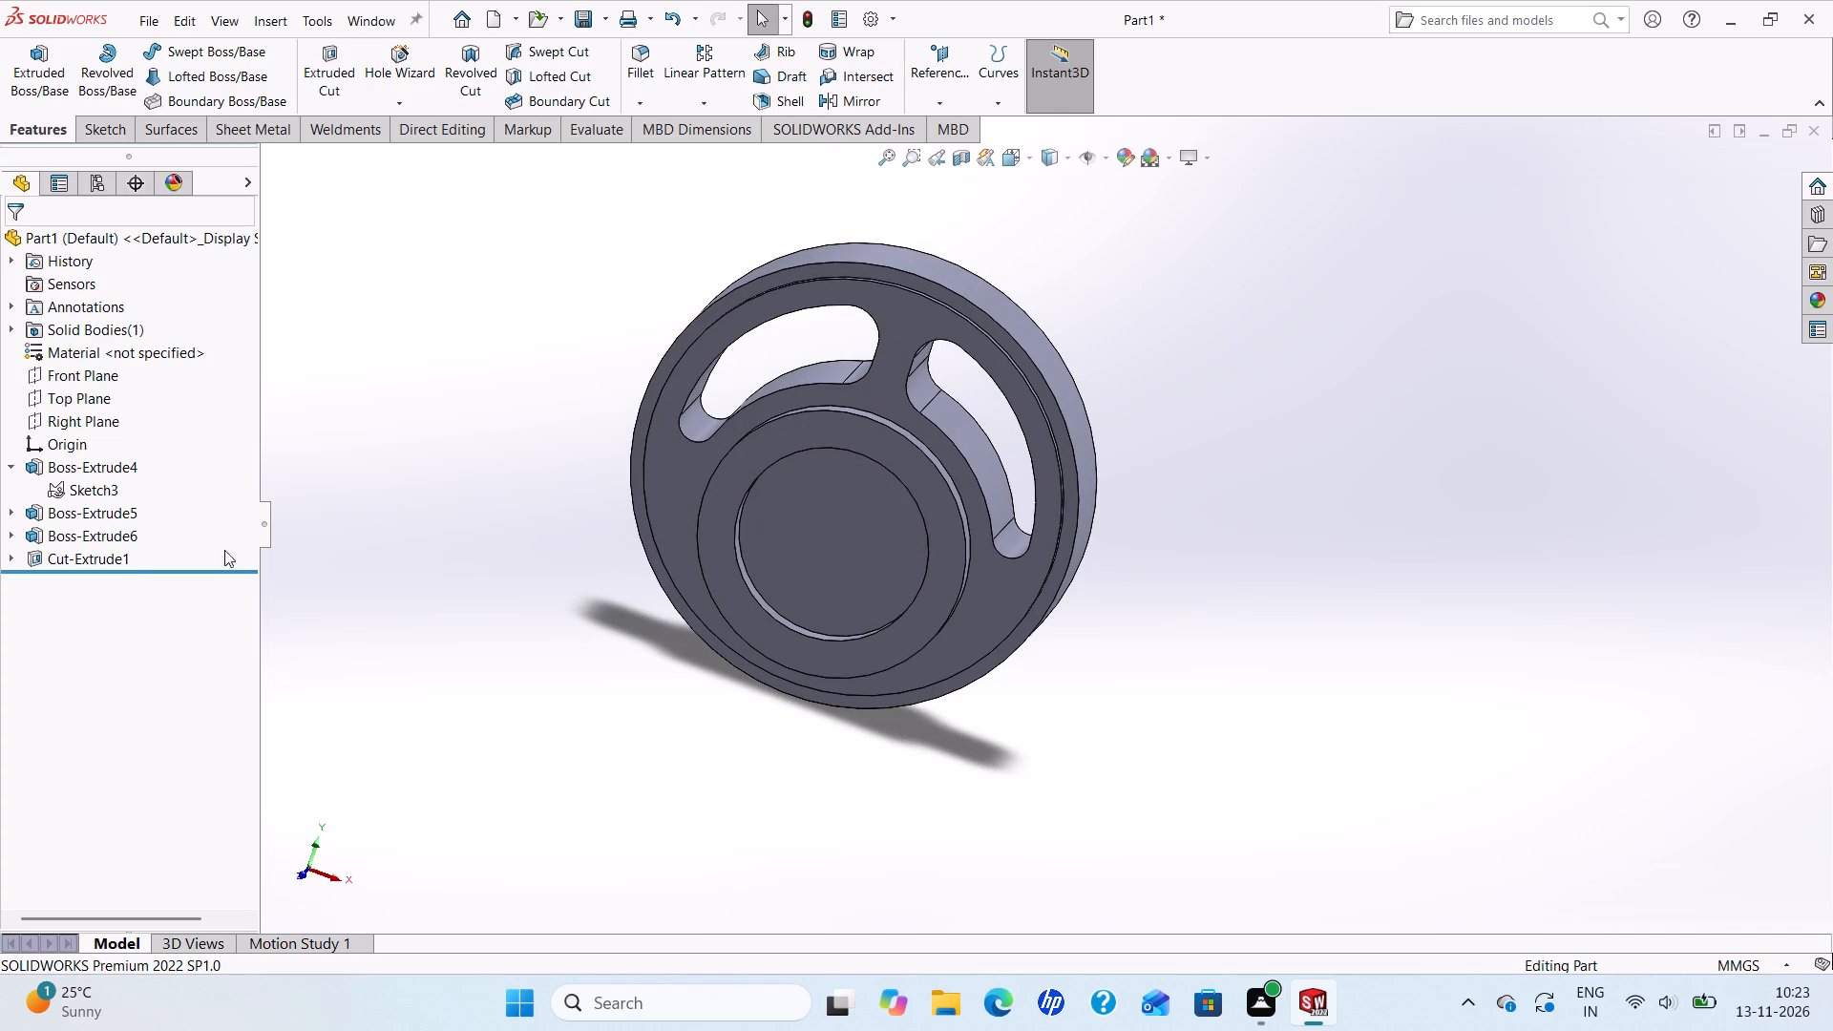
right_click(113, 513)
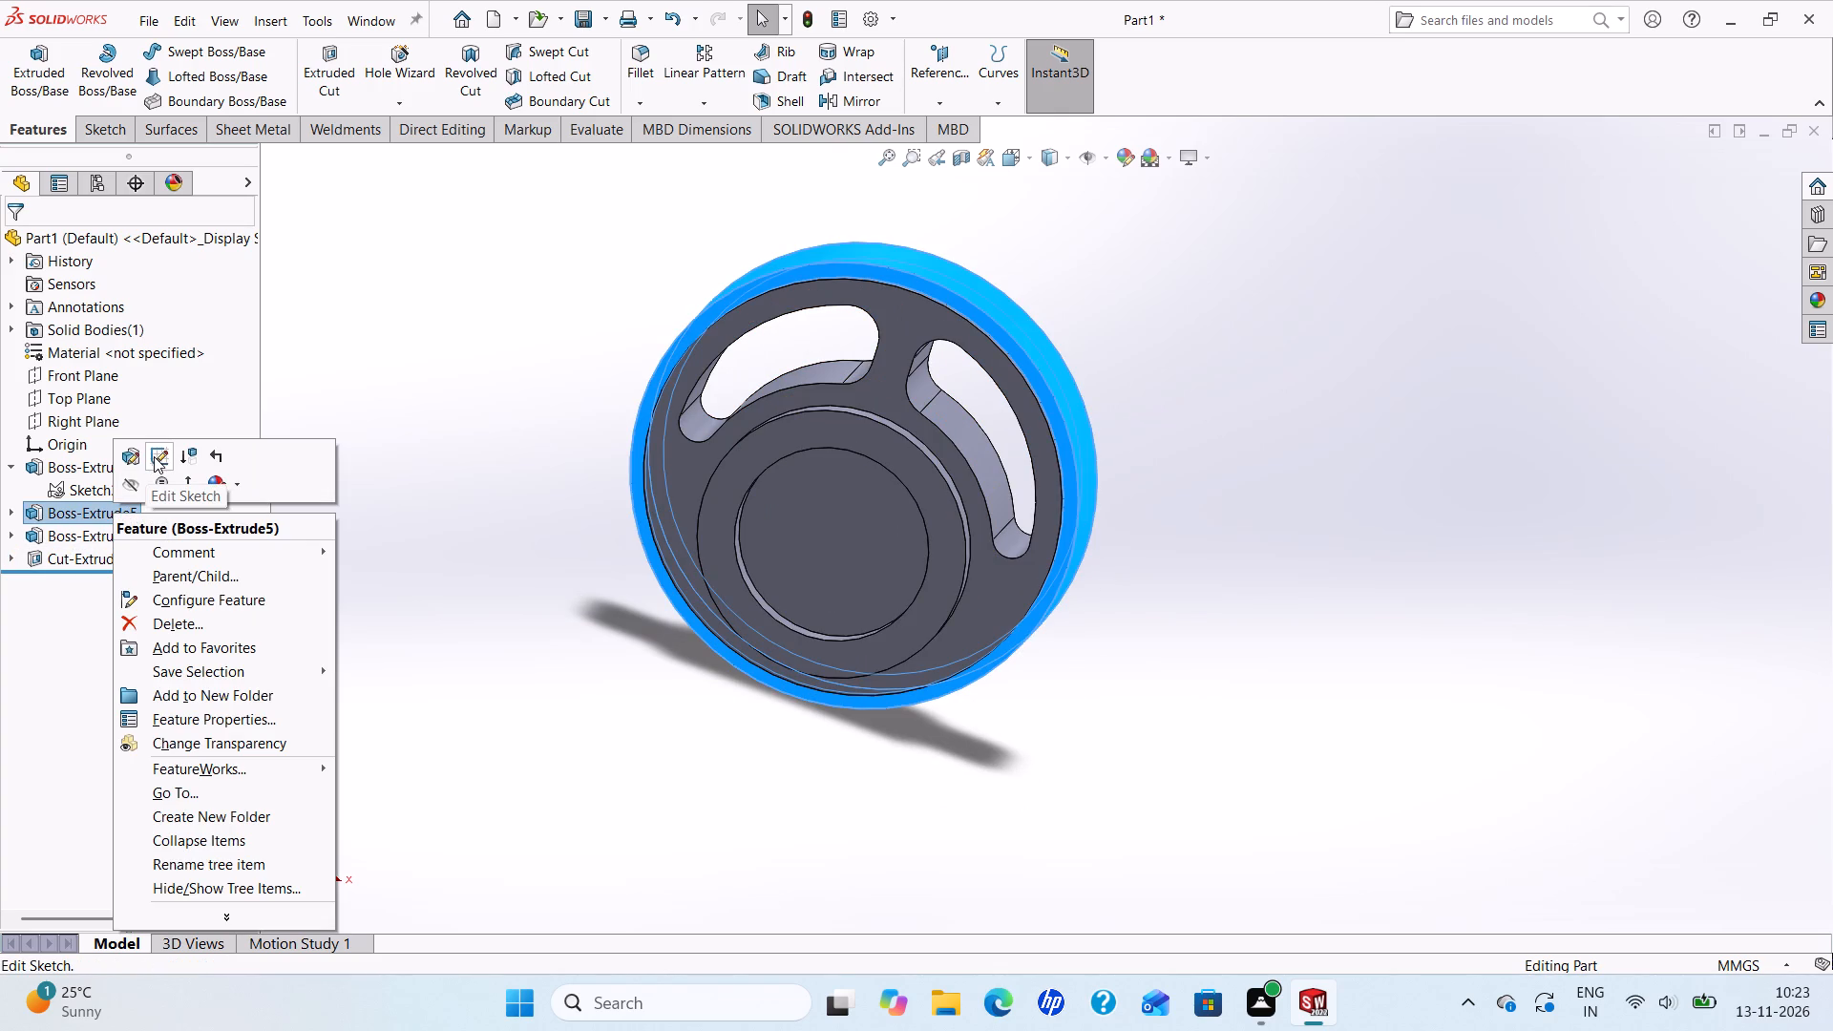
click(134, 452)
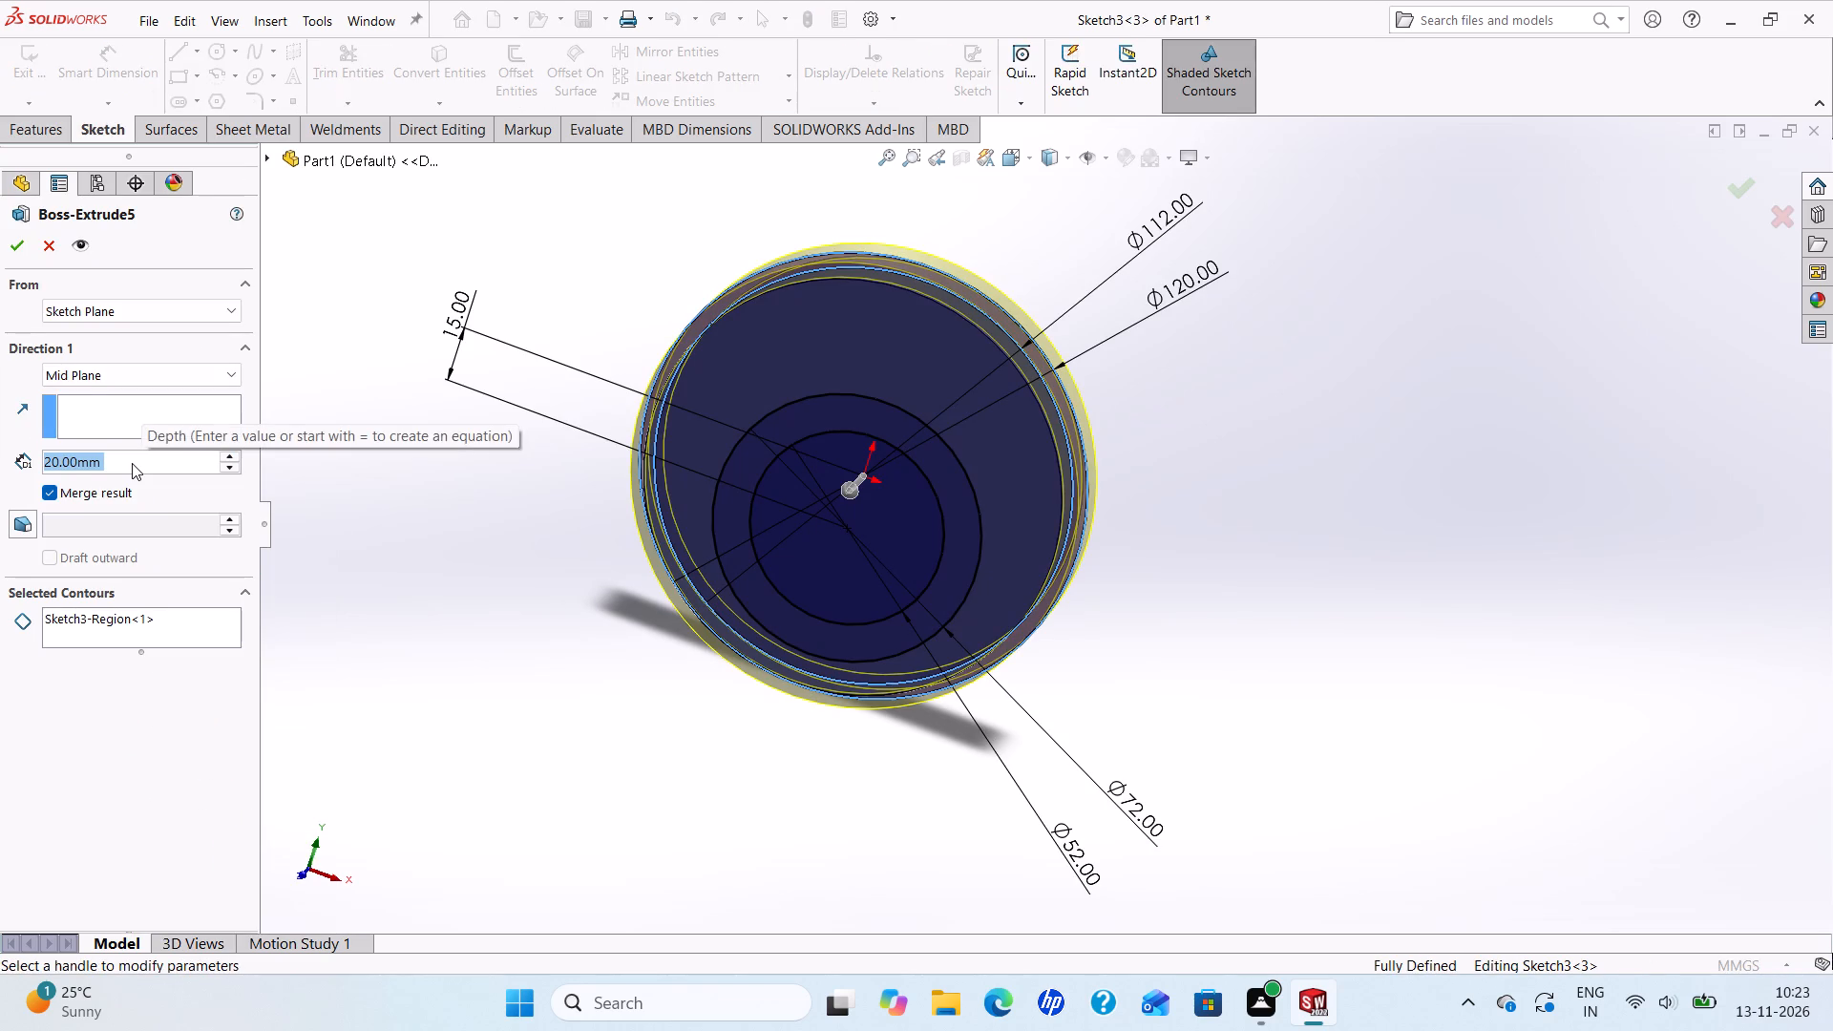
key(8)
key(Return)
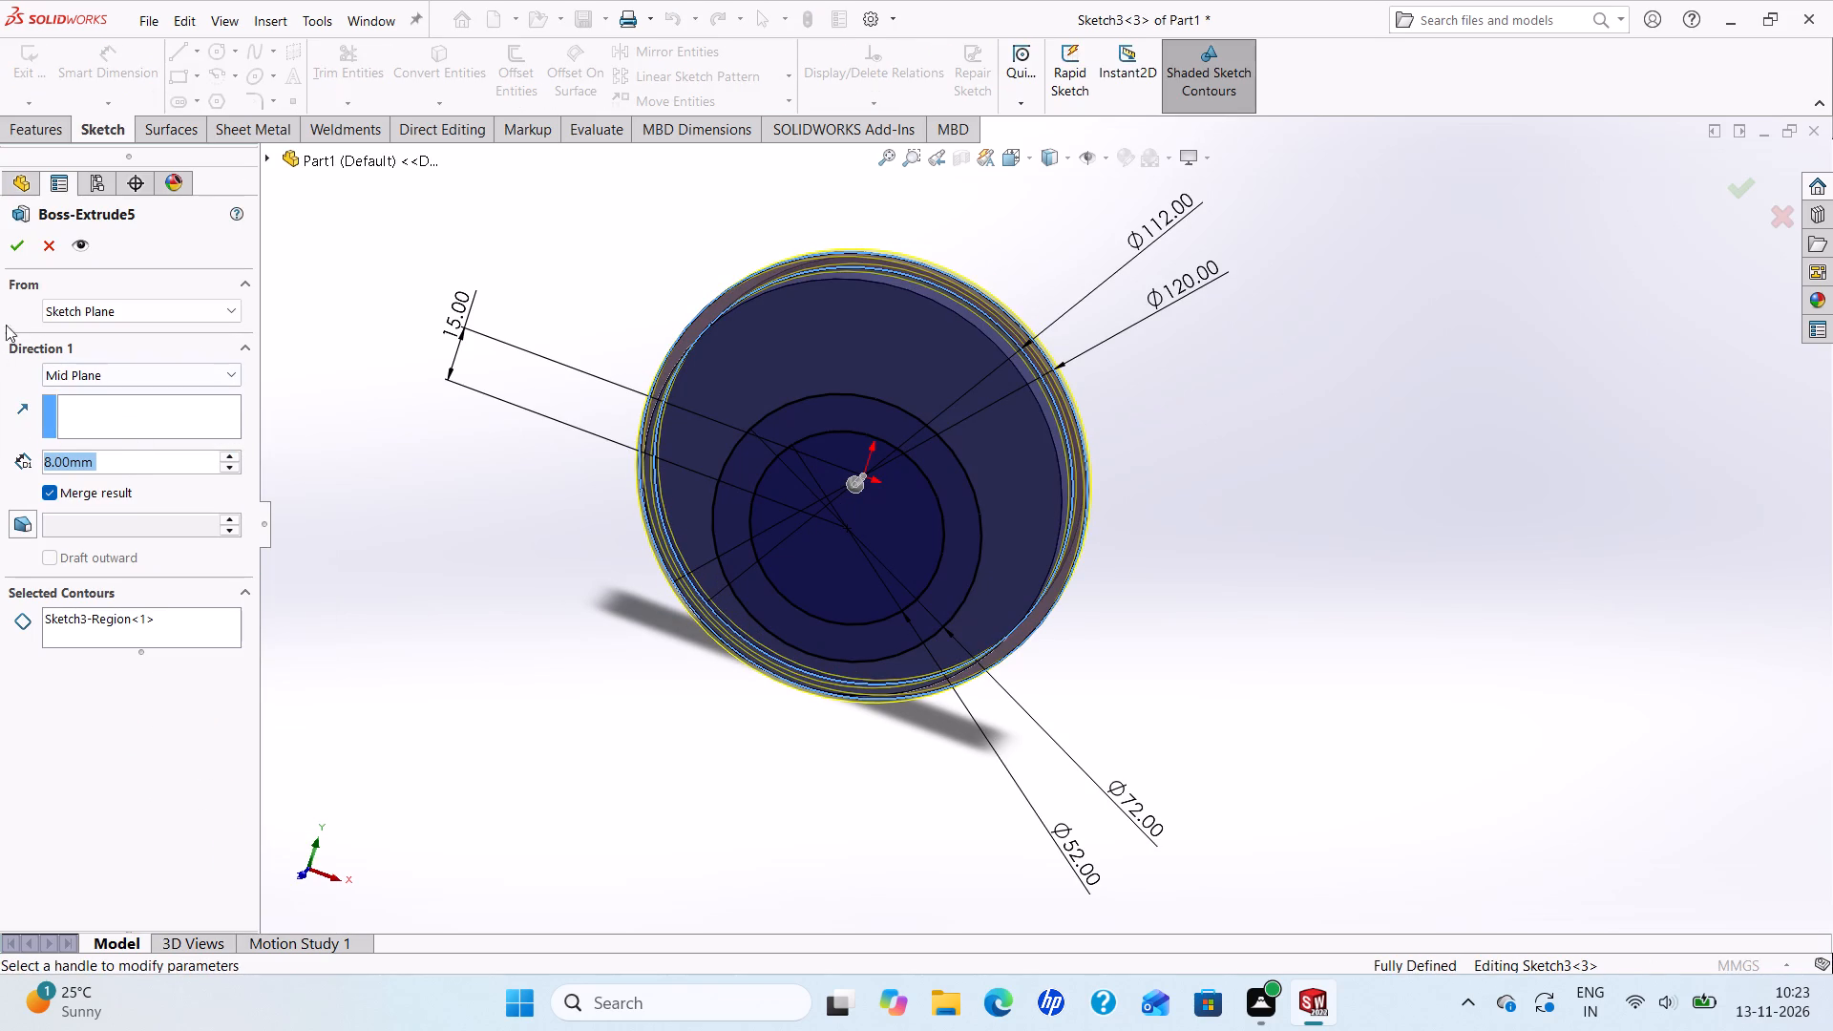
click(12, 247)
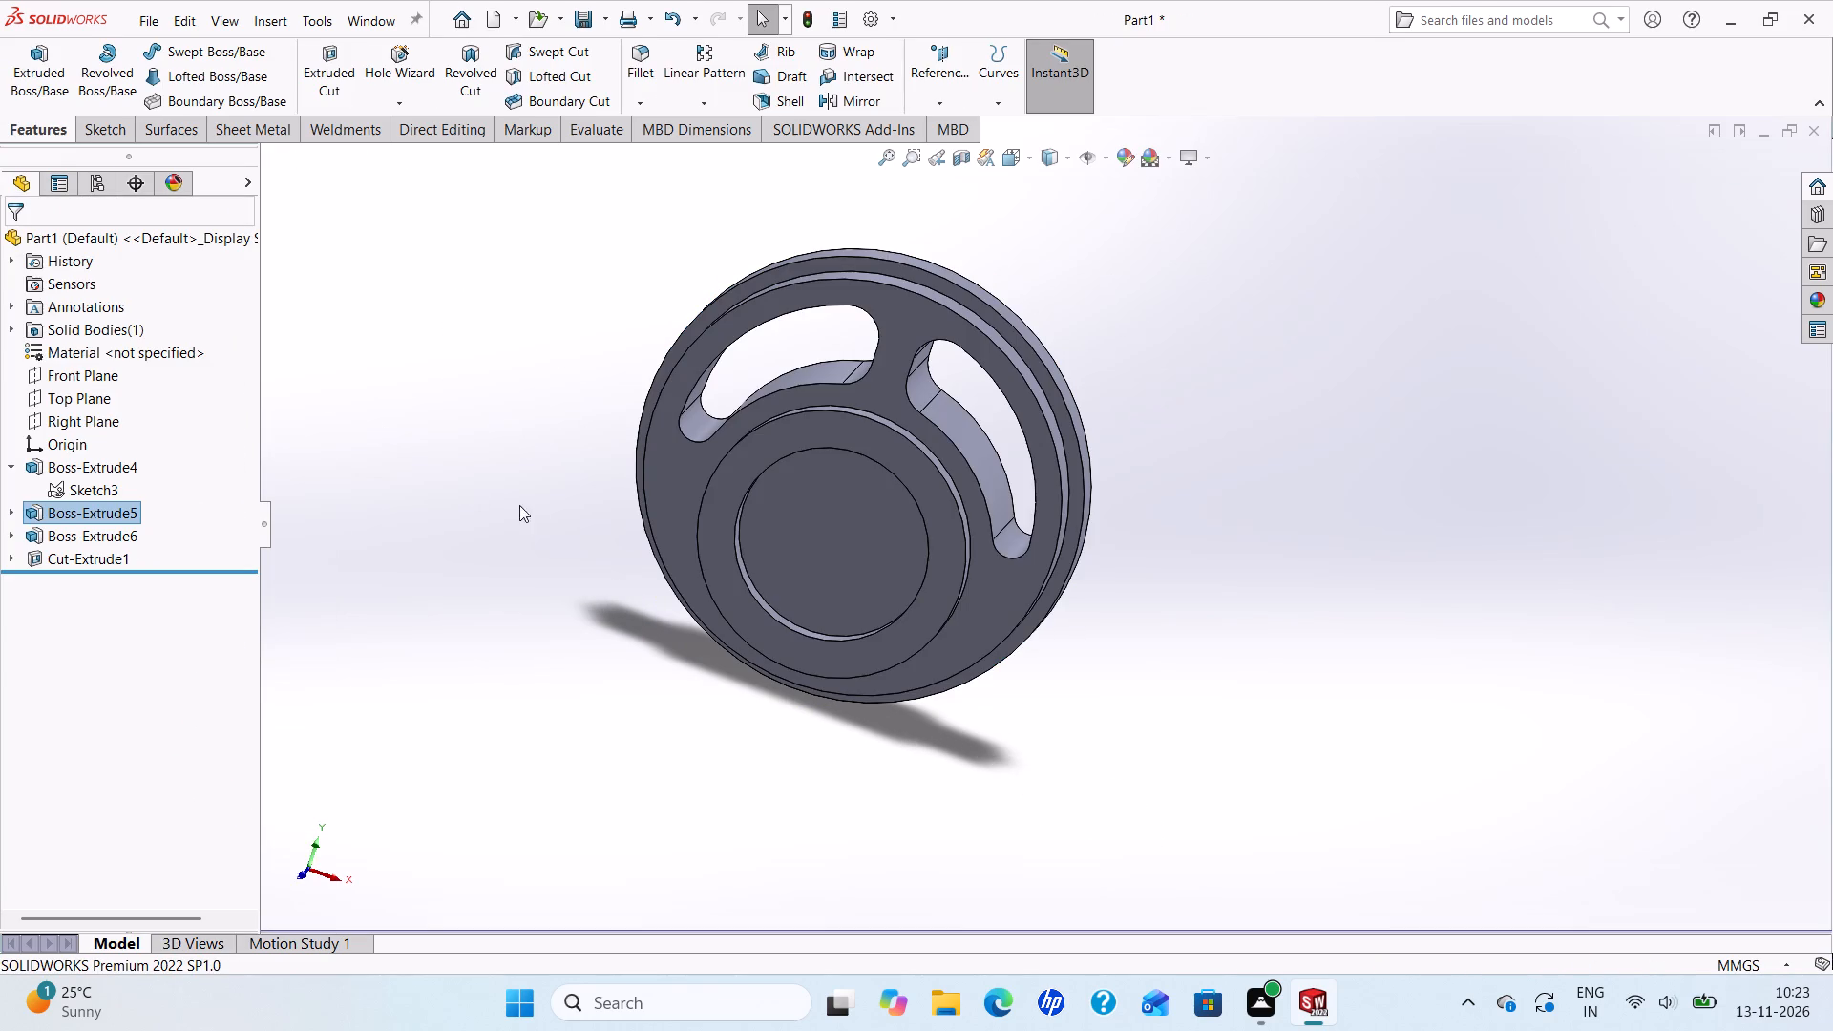
Set the mid-plane extrusion depth of the disc web, Boss-Extrude4, to 8 mm.
middle_drag(568, 528, 647, 590)
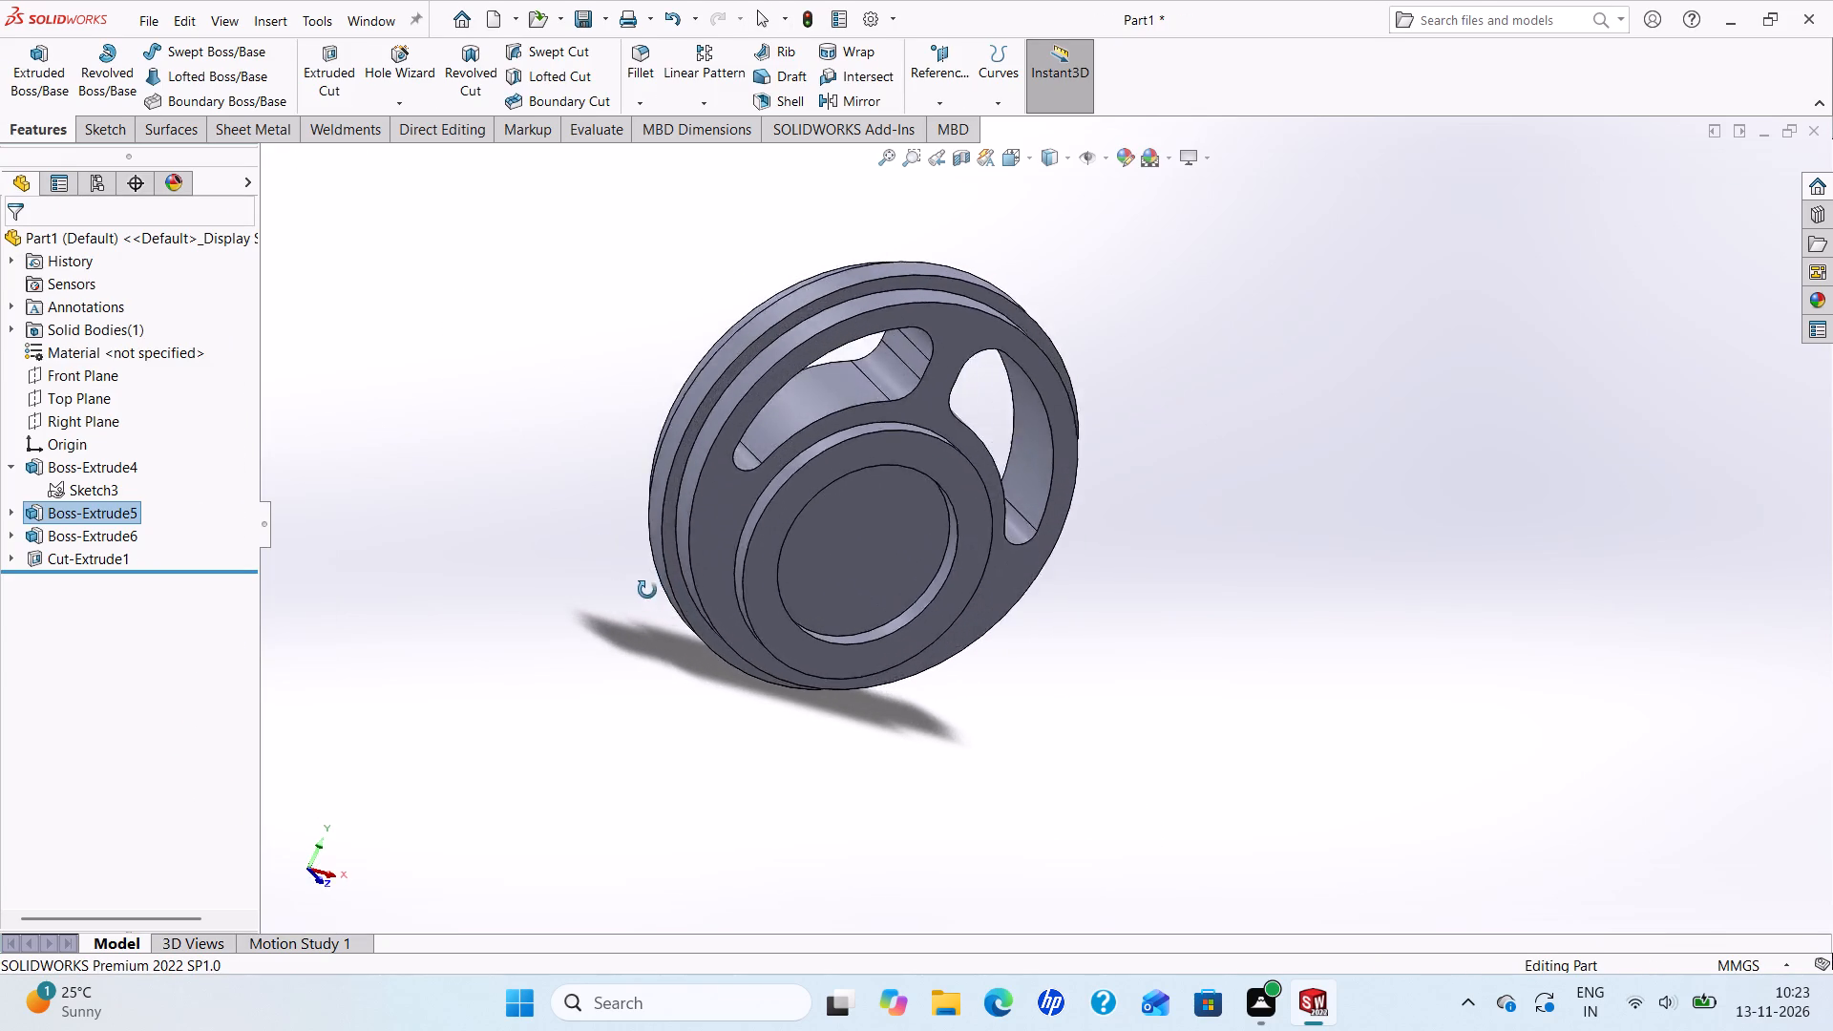
middle_drag(647, 590, 585, 559)
scroll(842, 503, up, 2)
scroll(1136, 560, down, 2)
middle_drag(1108, 559, 1090, 548)
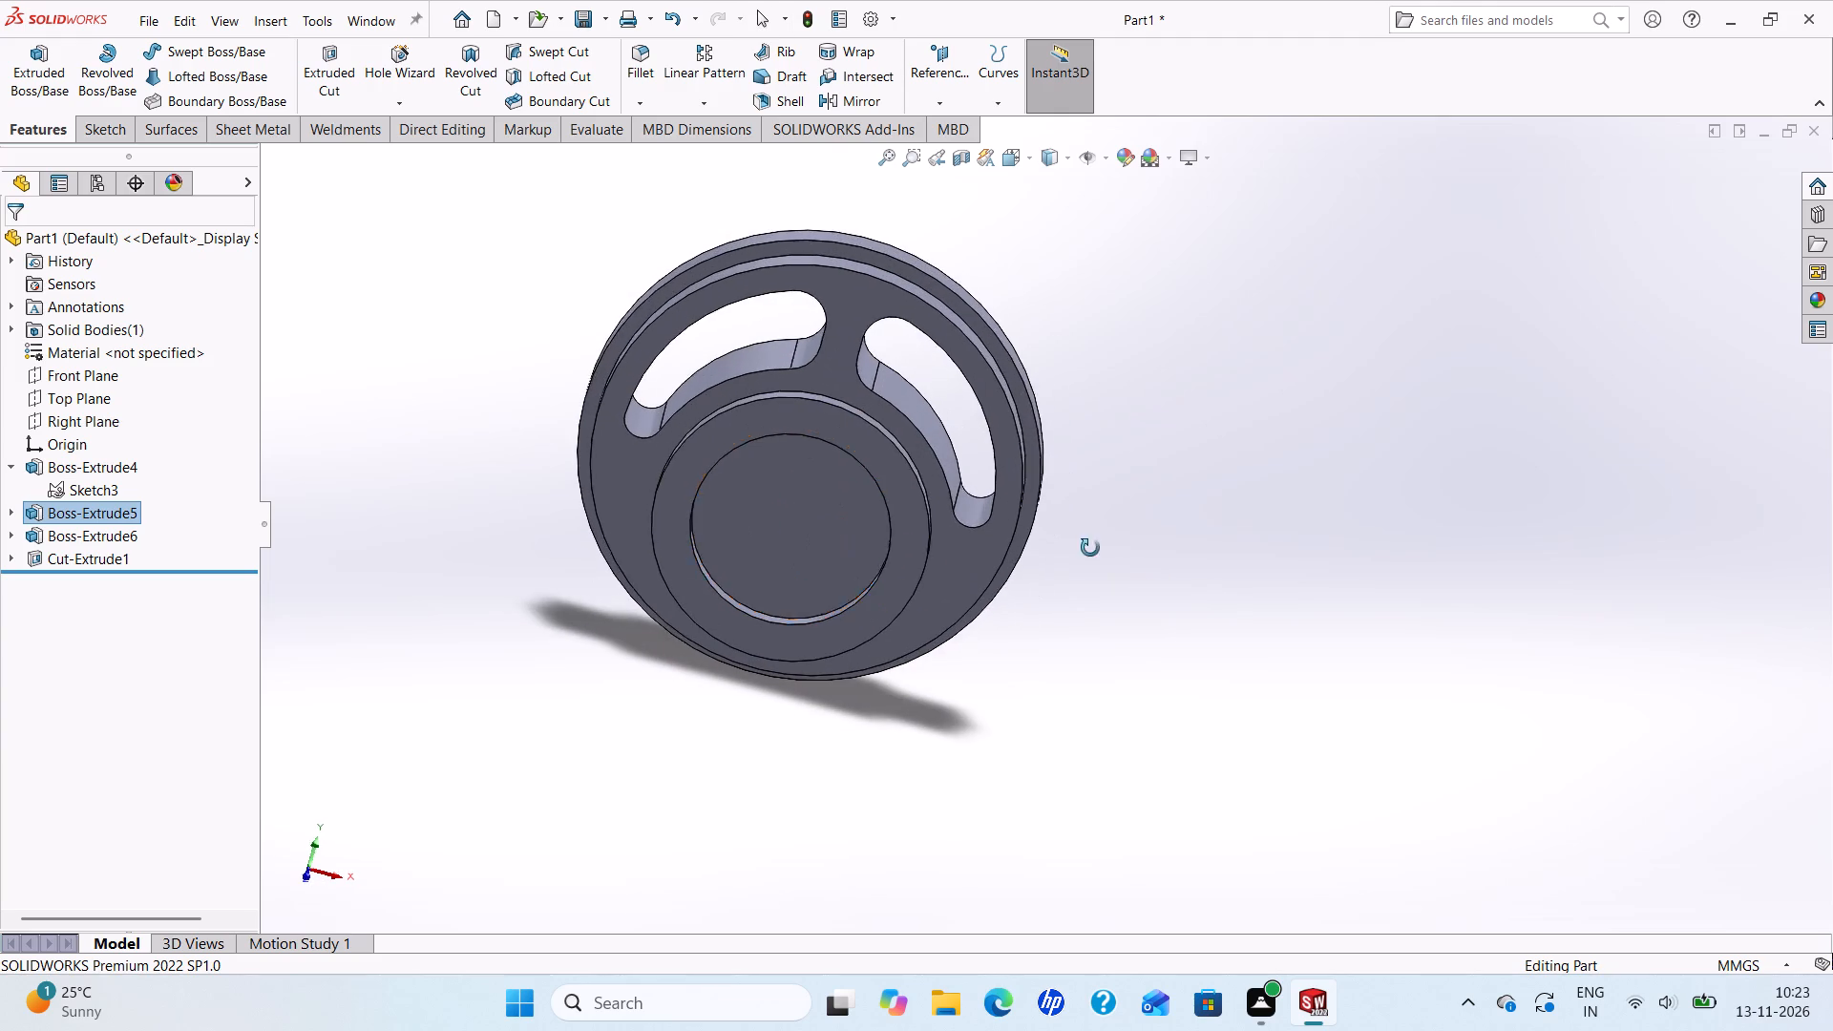
middle_drag(1090, 548, 1055, 480)
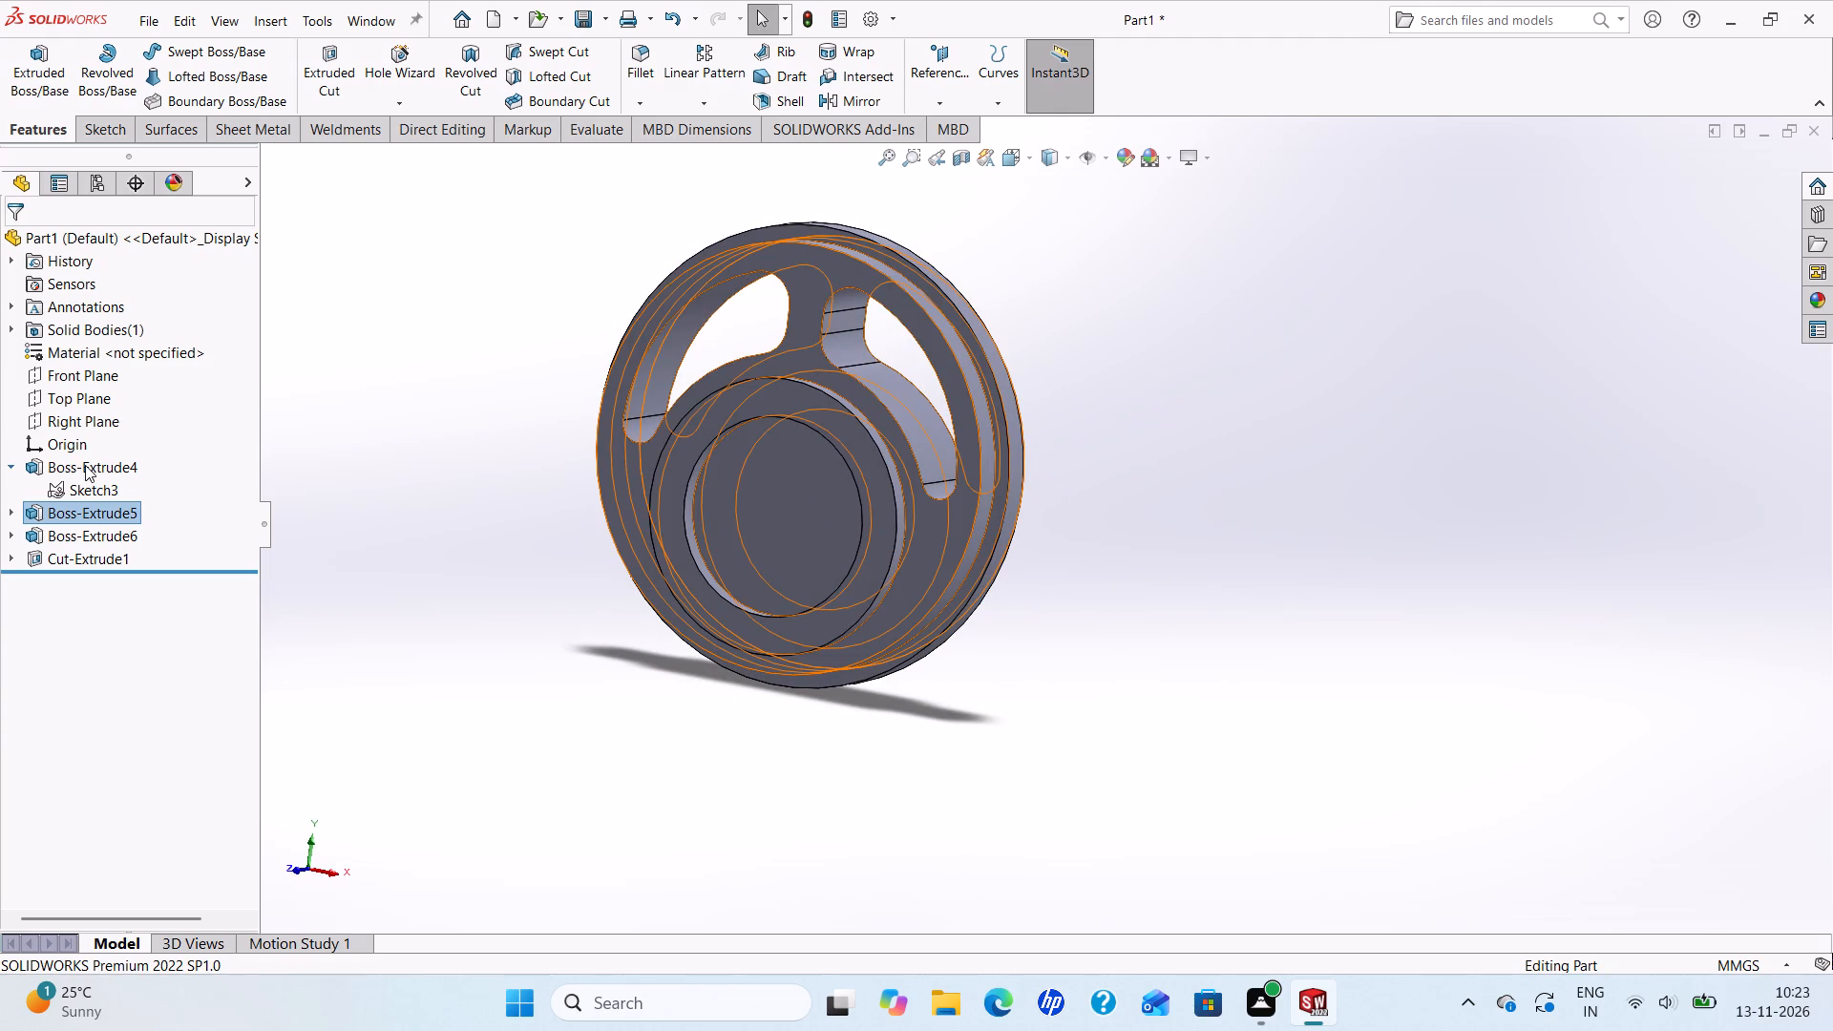
right_click(85, 465)
click(104, 400)
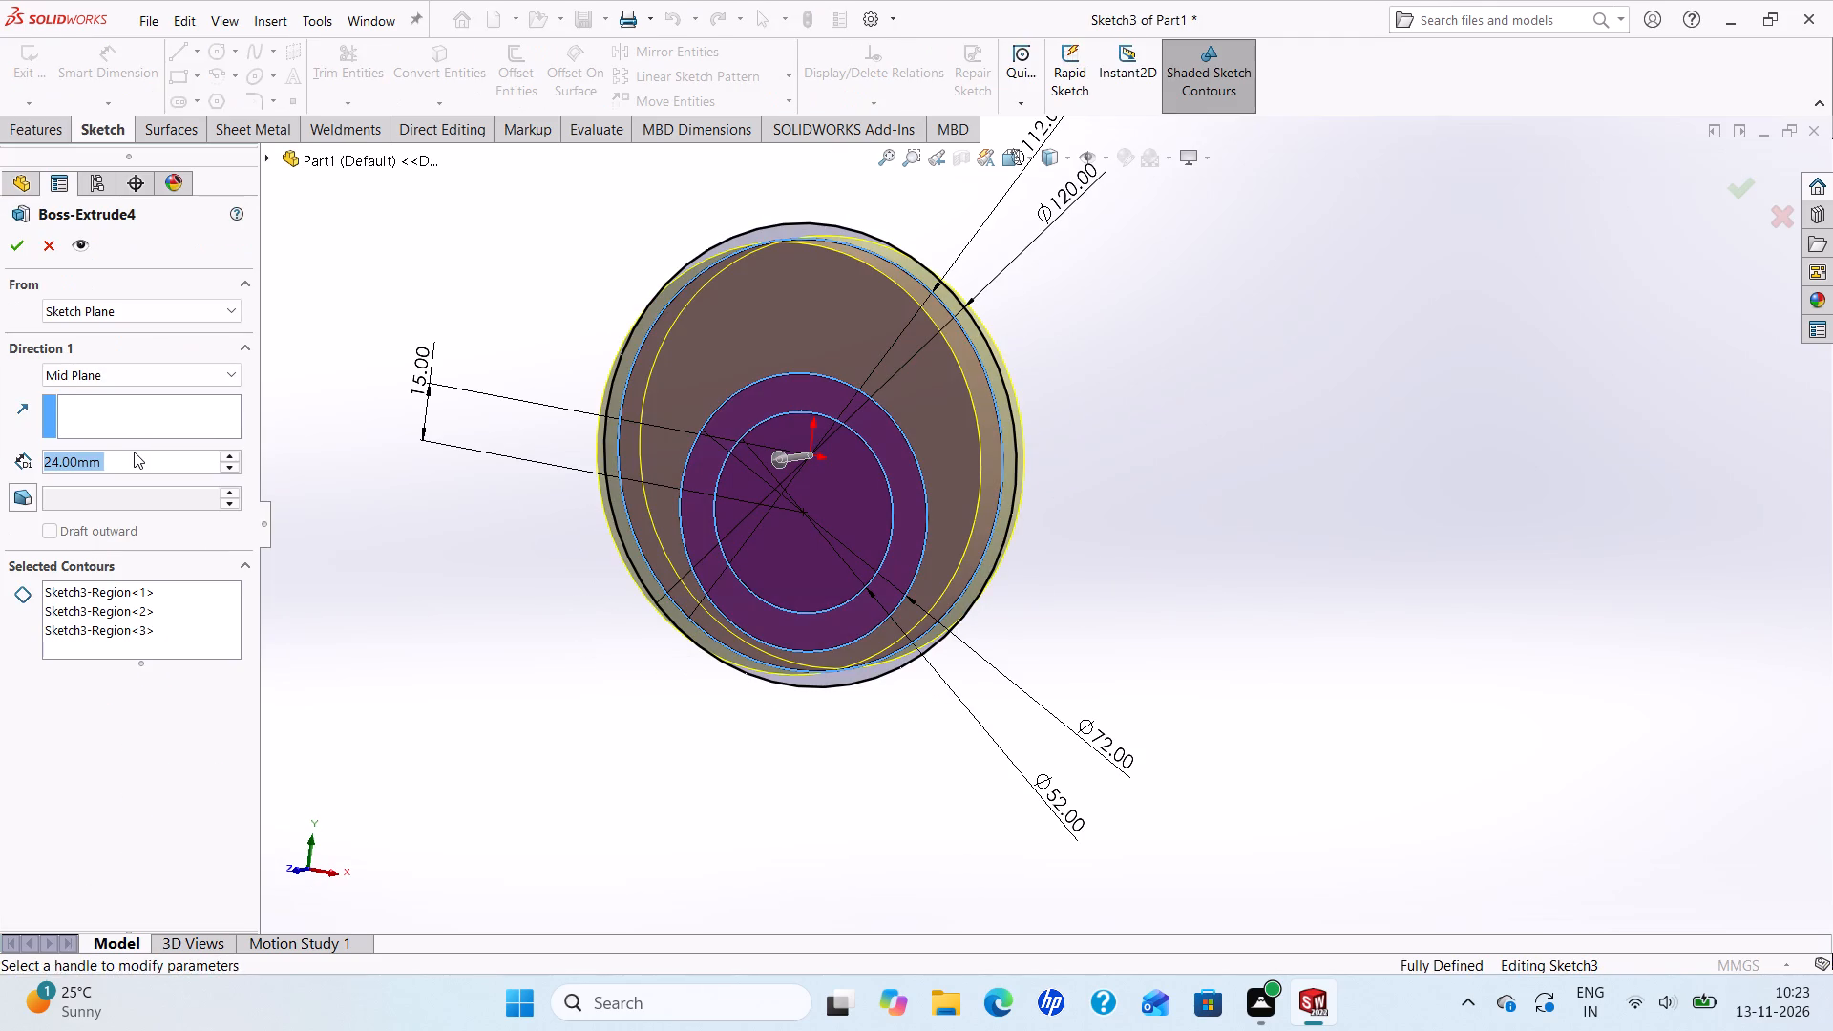
key(8)
key(Return)
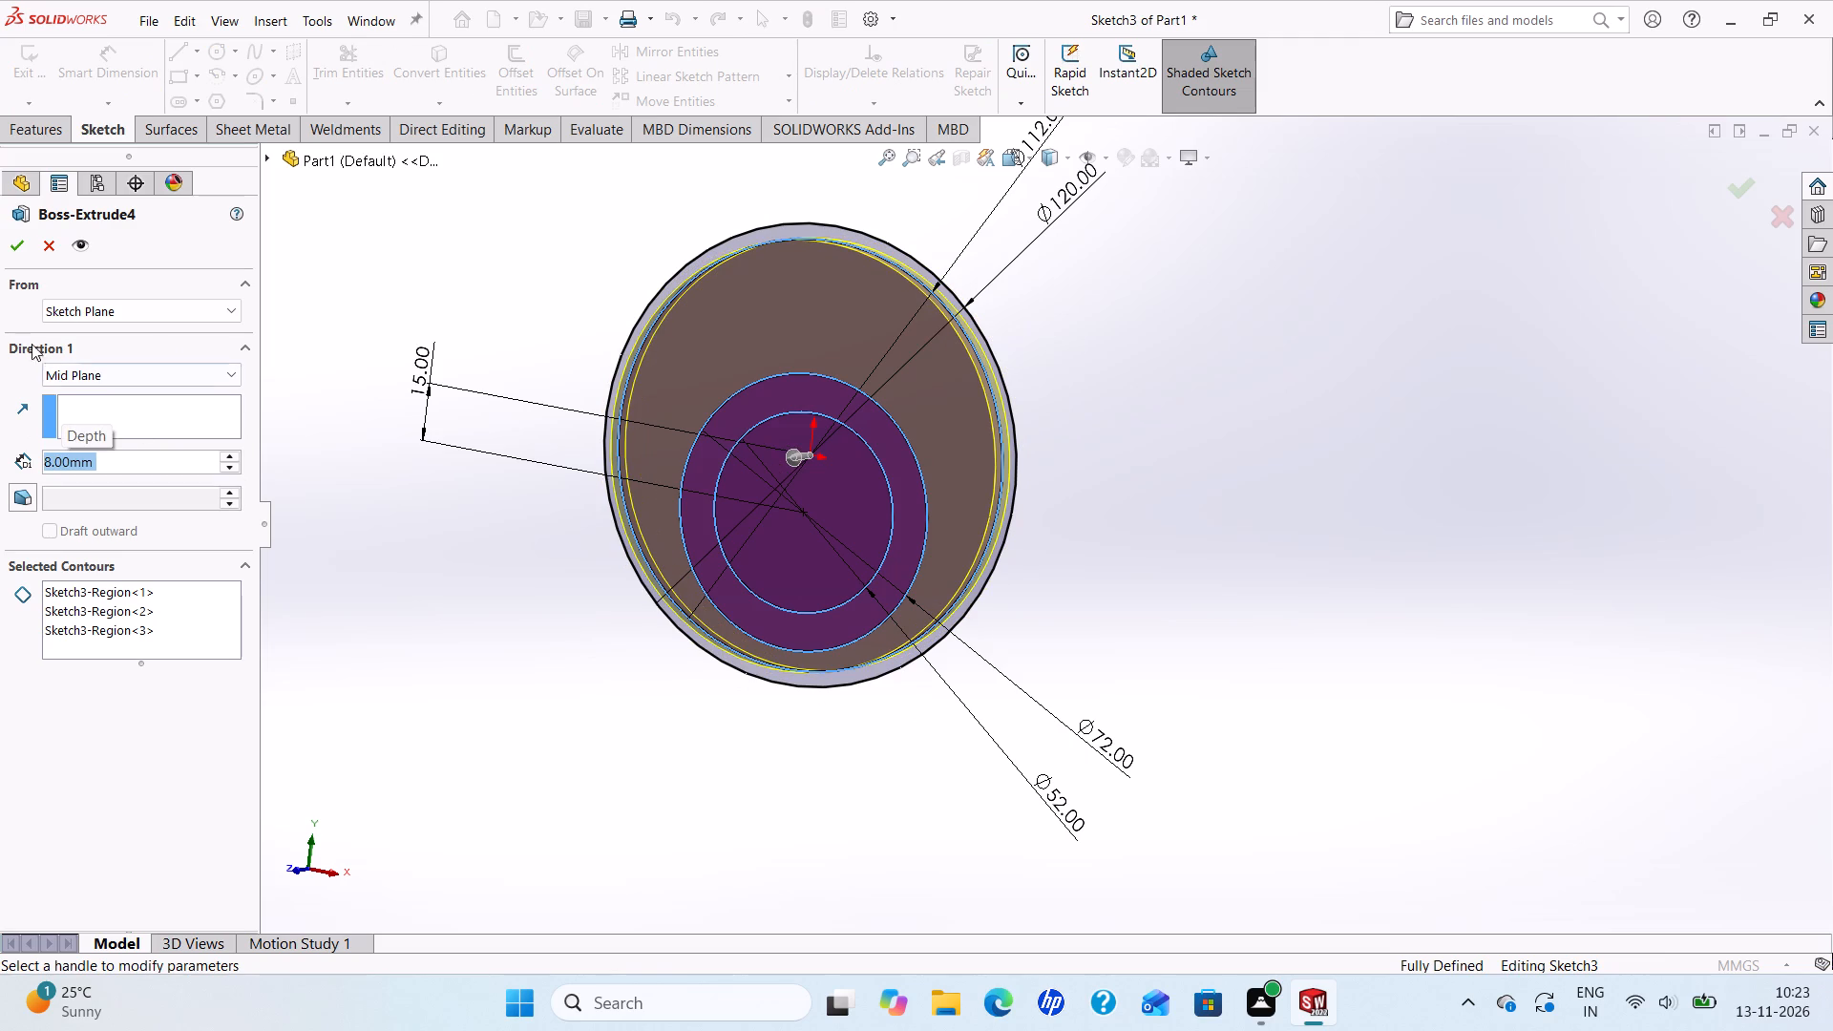
click(21, 250)
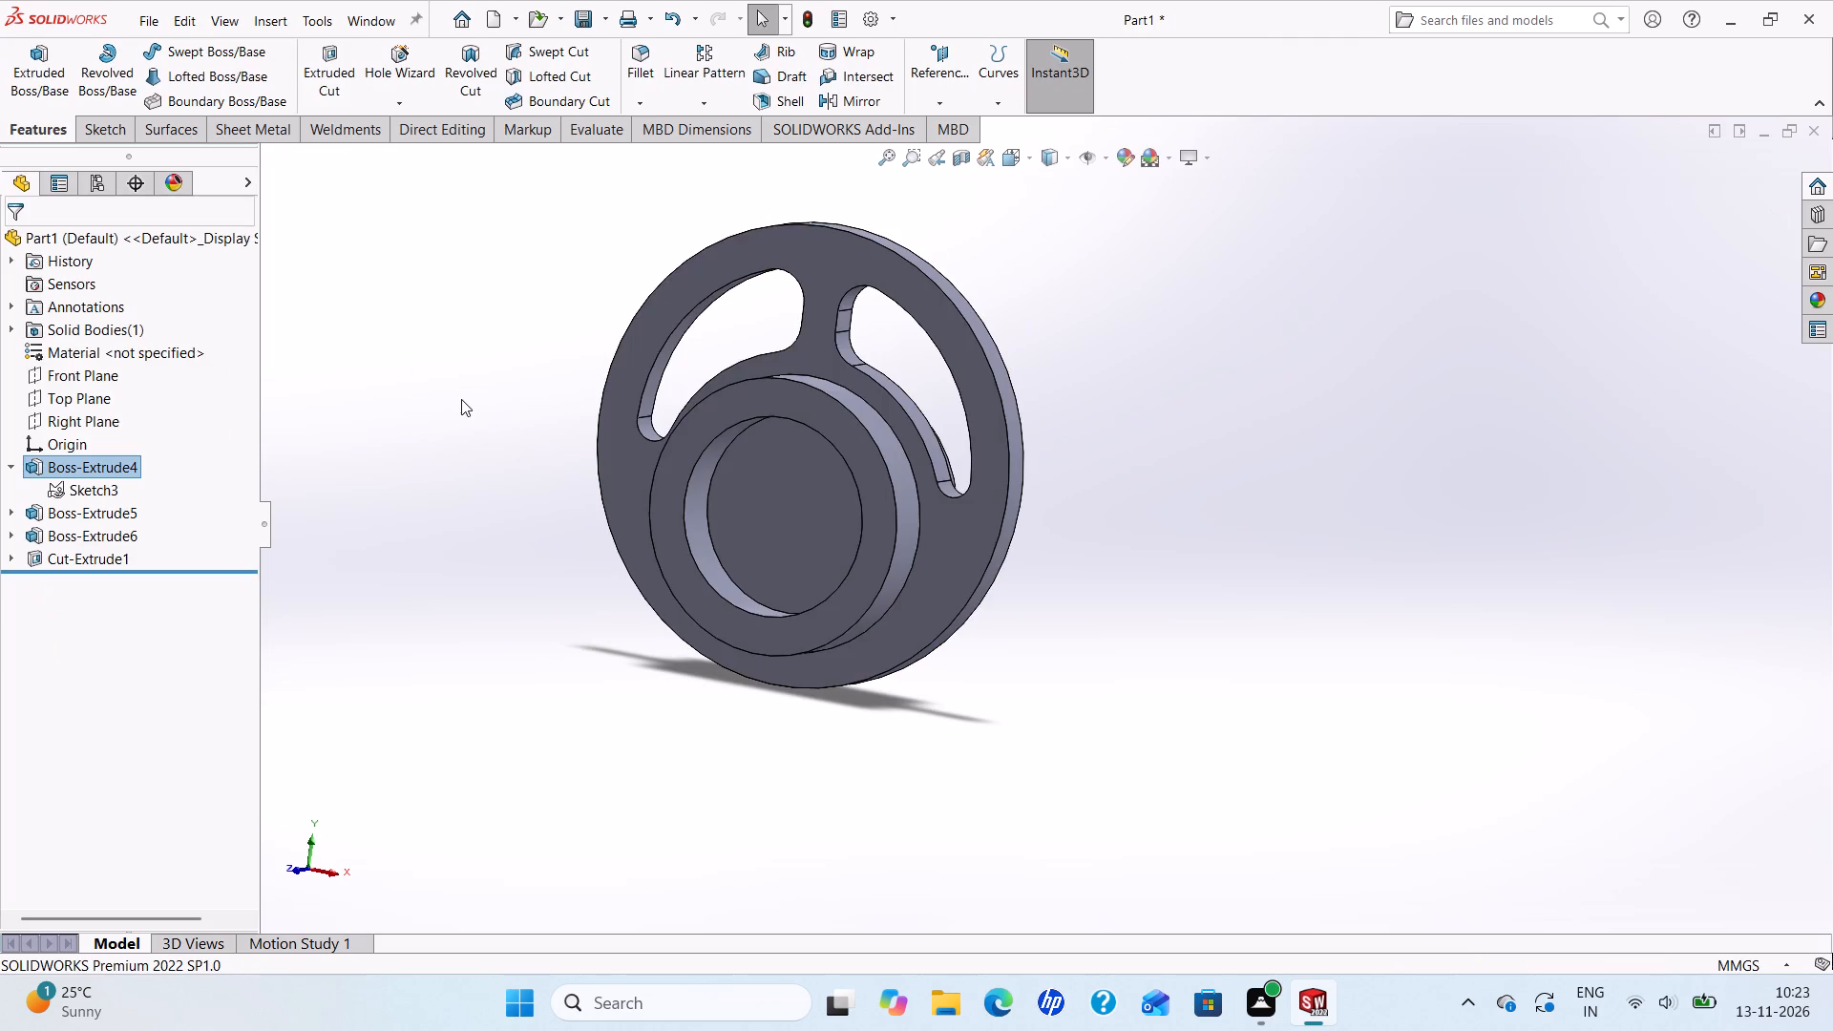
Set the mid-plane extrusion depth of the outer rim ring, Boss-Extrude5, to 24 mm.
middle_drag(463, 399, 557, 540)
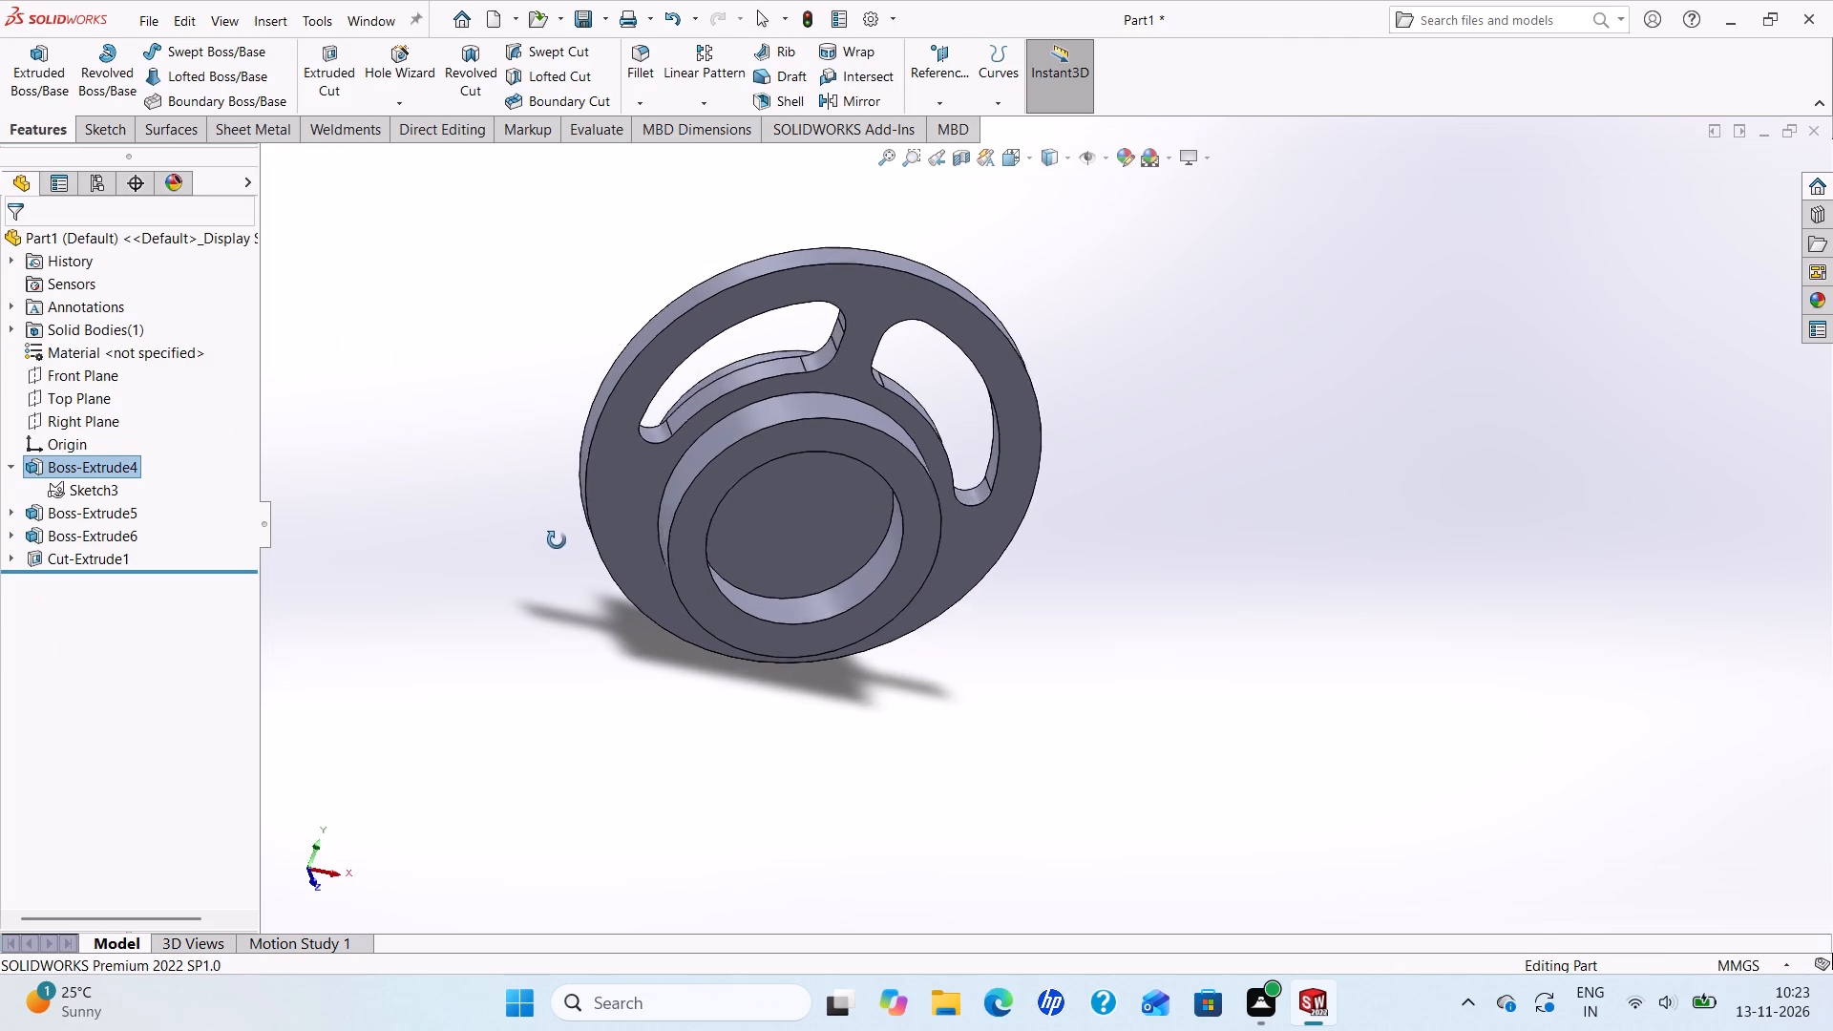
middle_drag(557, 540, 533, 469)
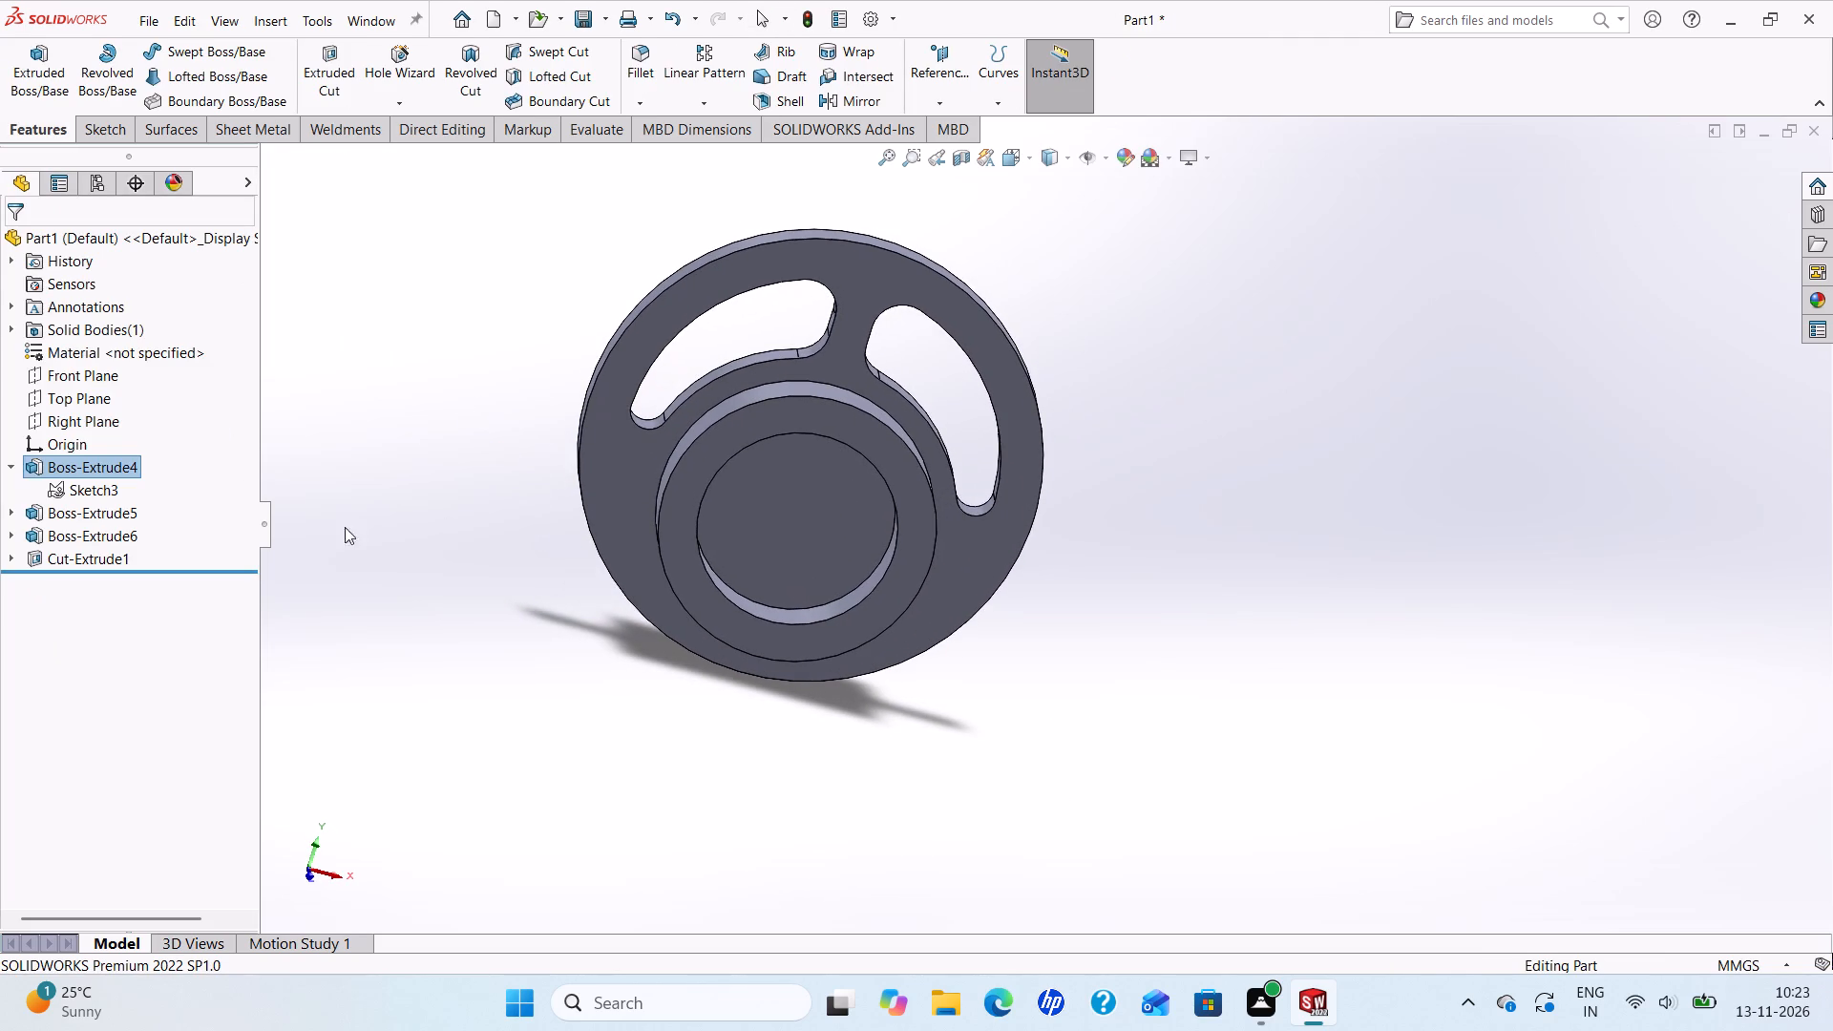
right_click(90, 513)
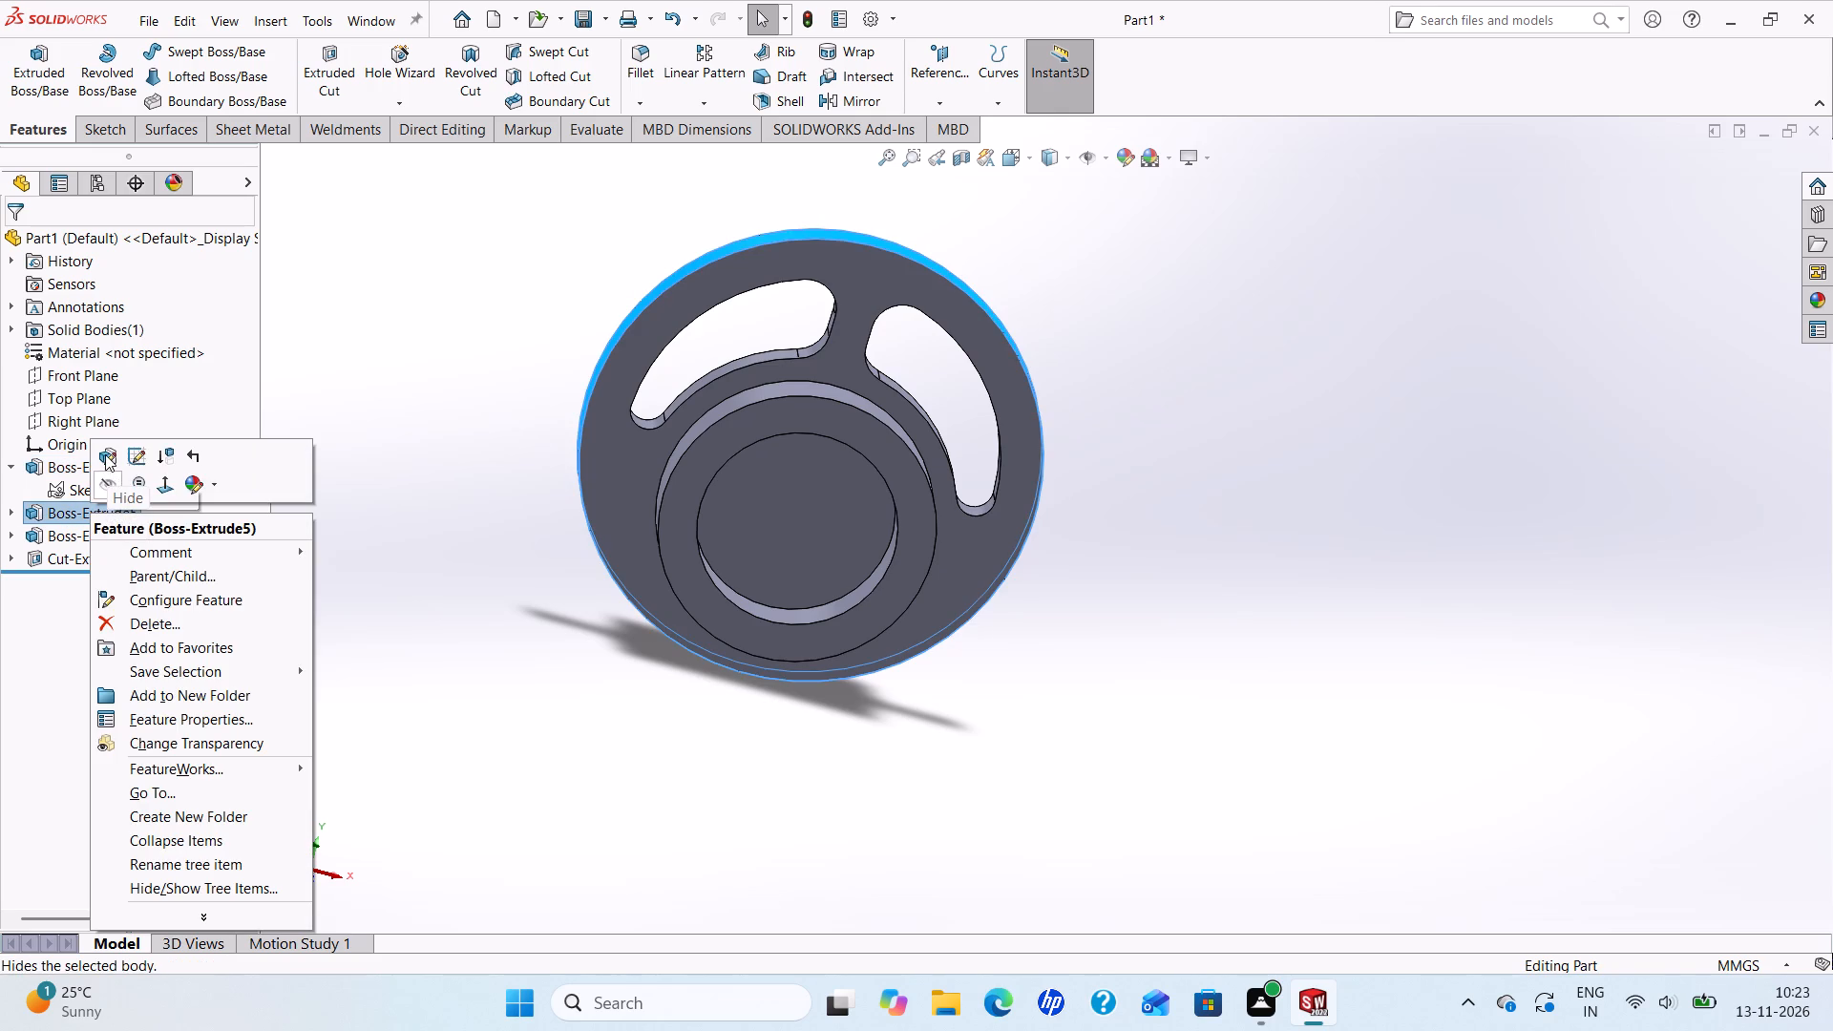
click(105, 454)
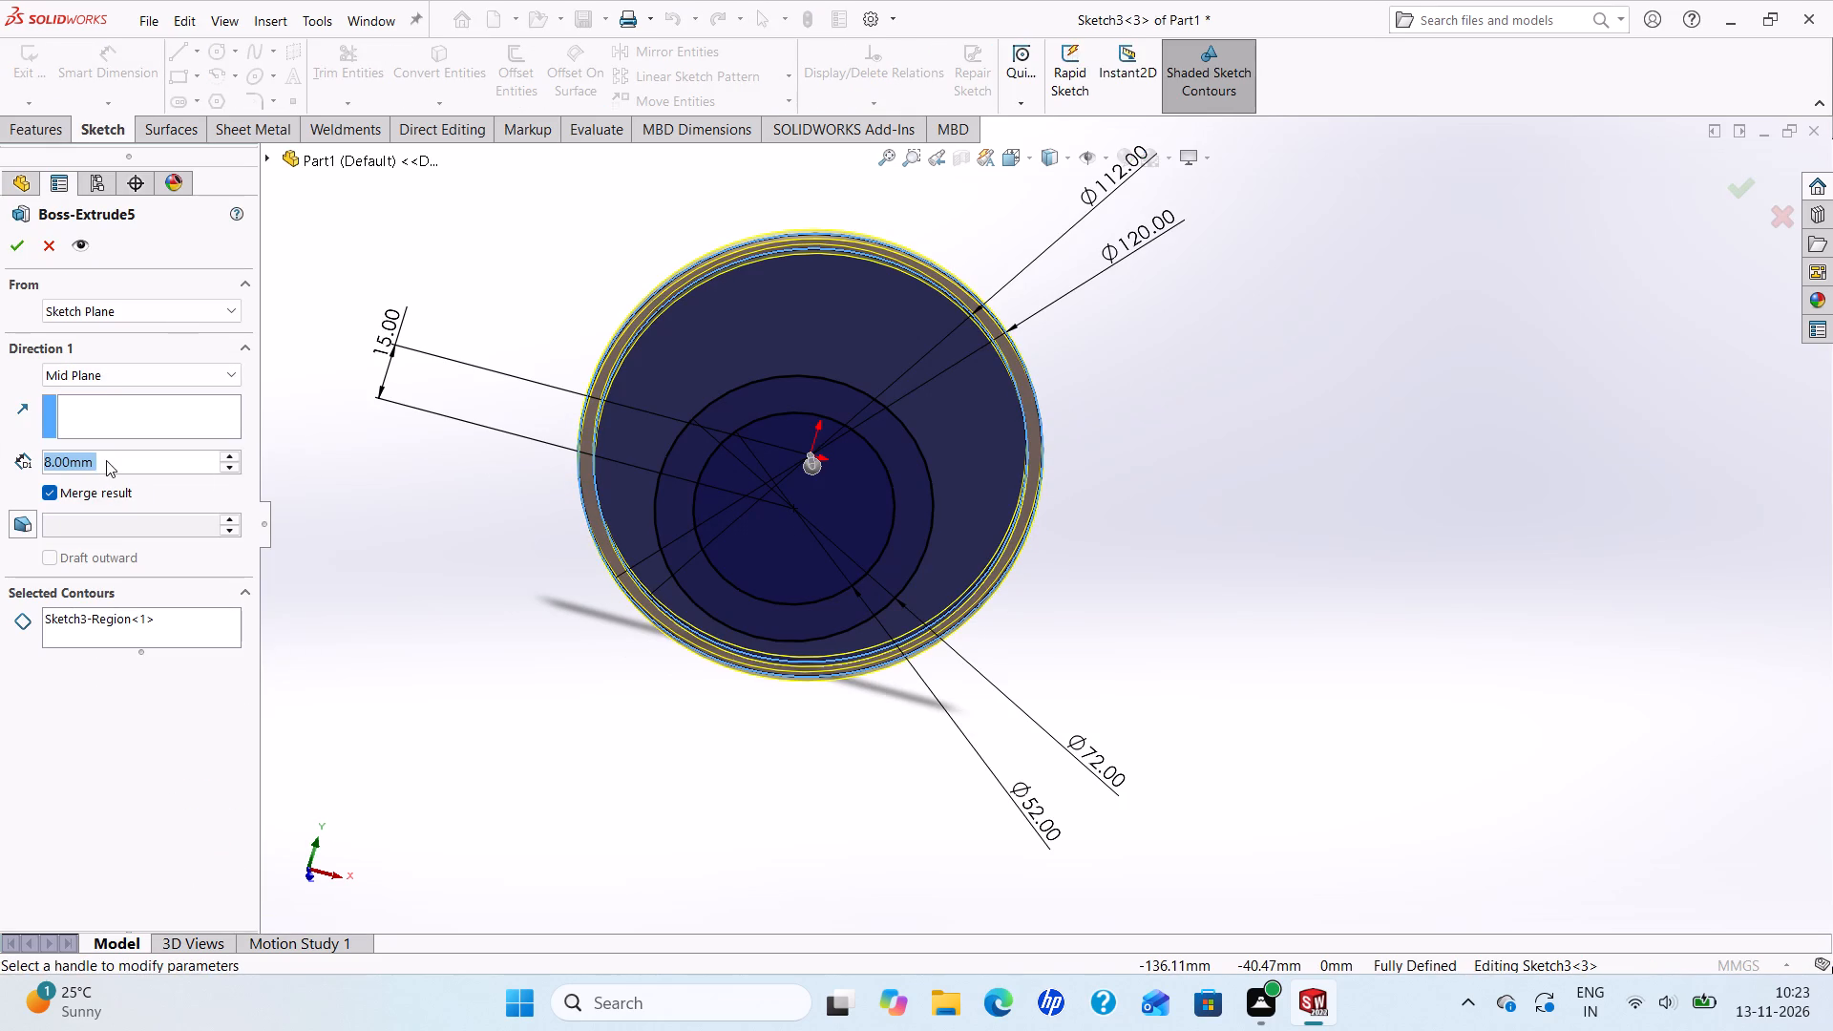
text(24)
key(Return)
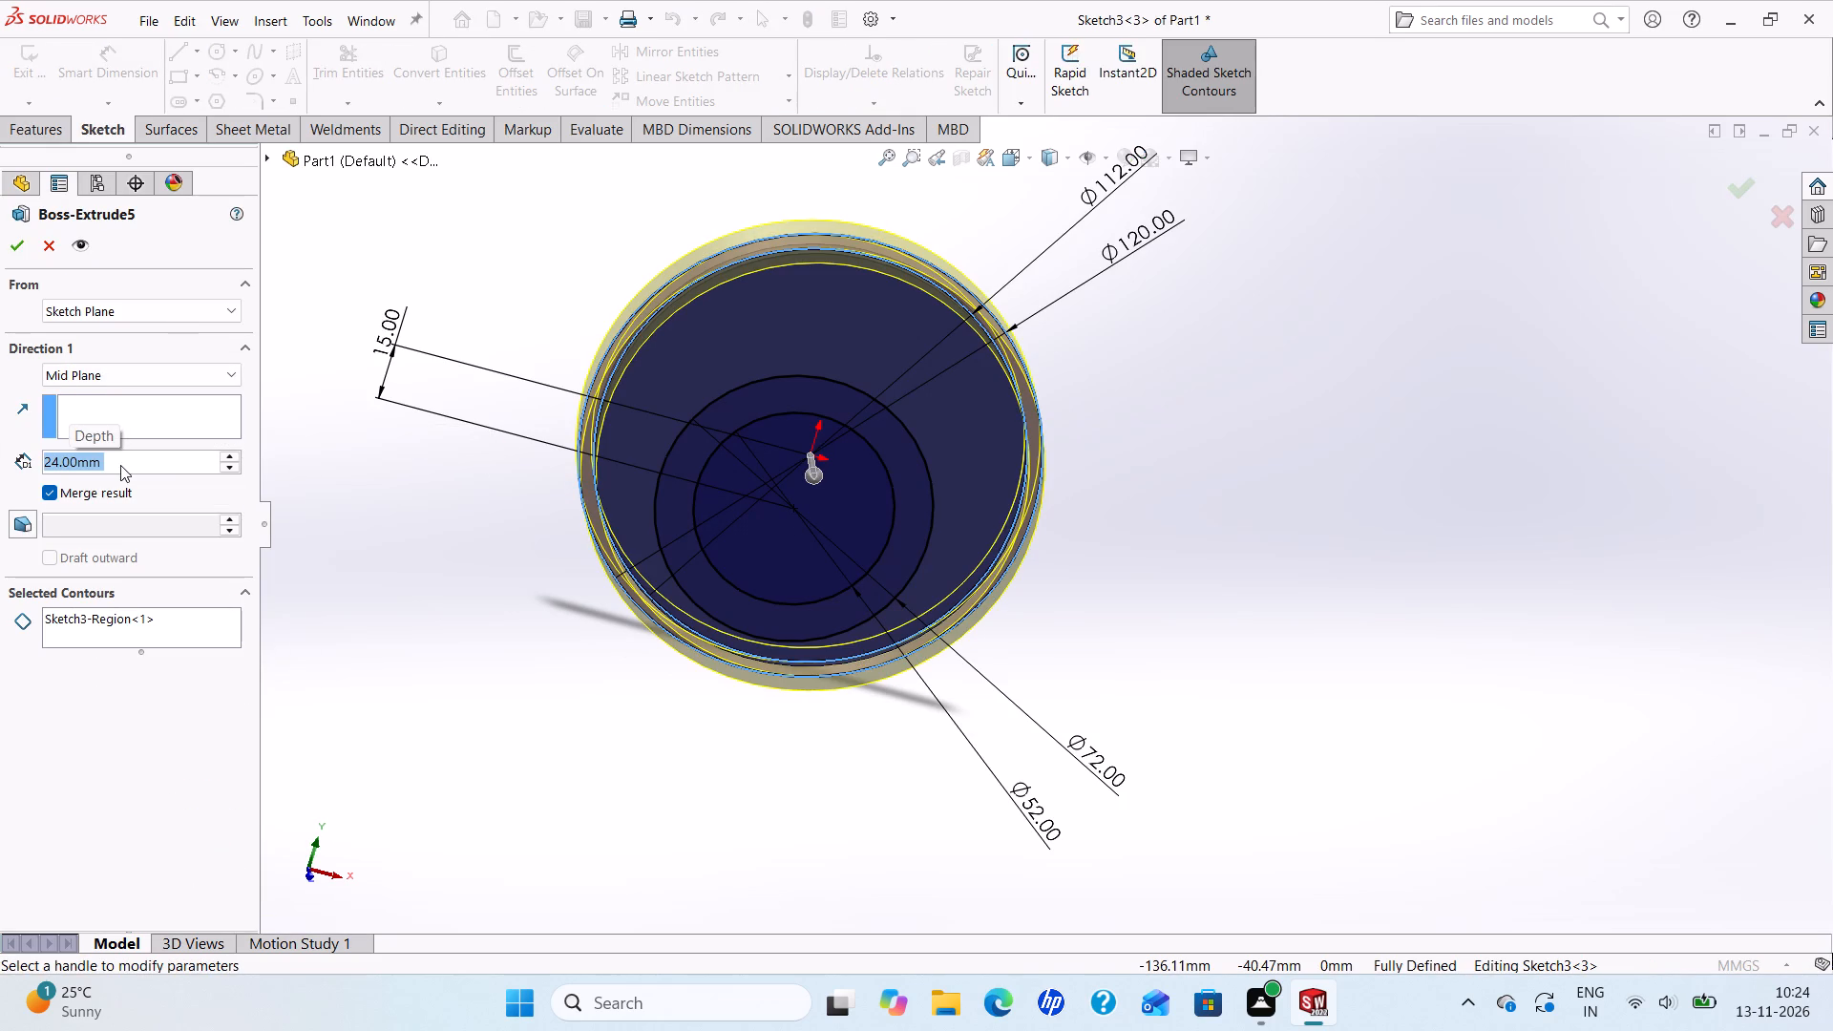
click(18, 245)
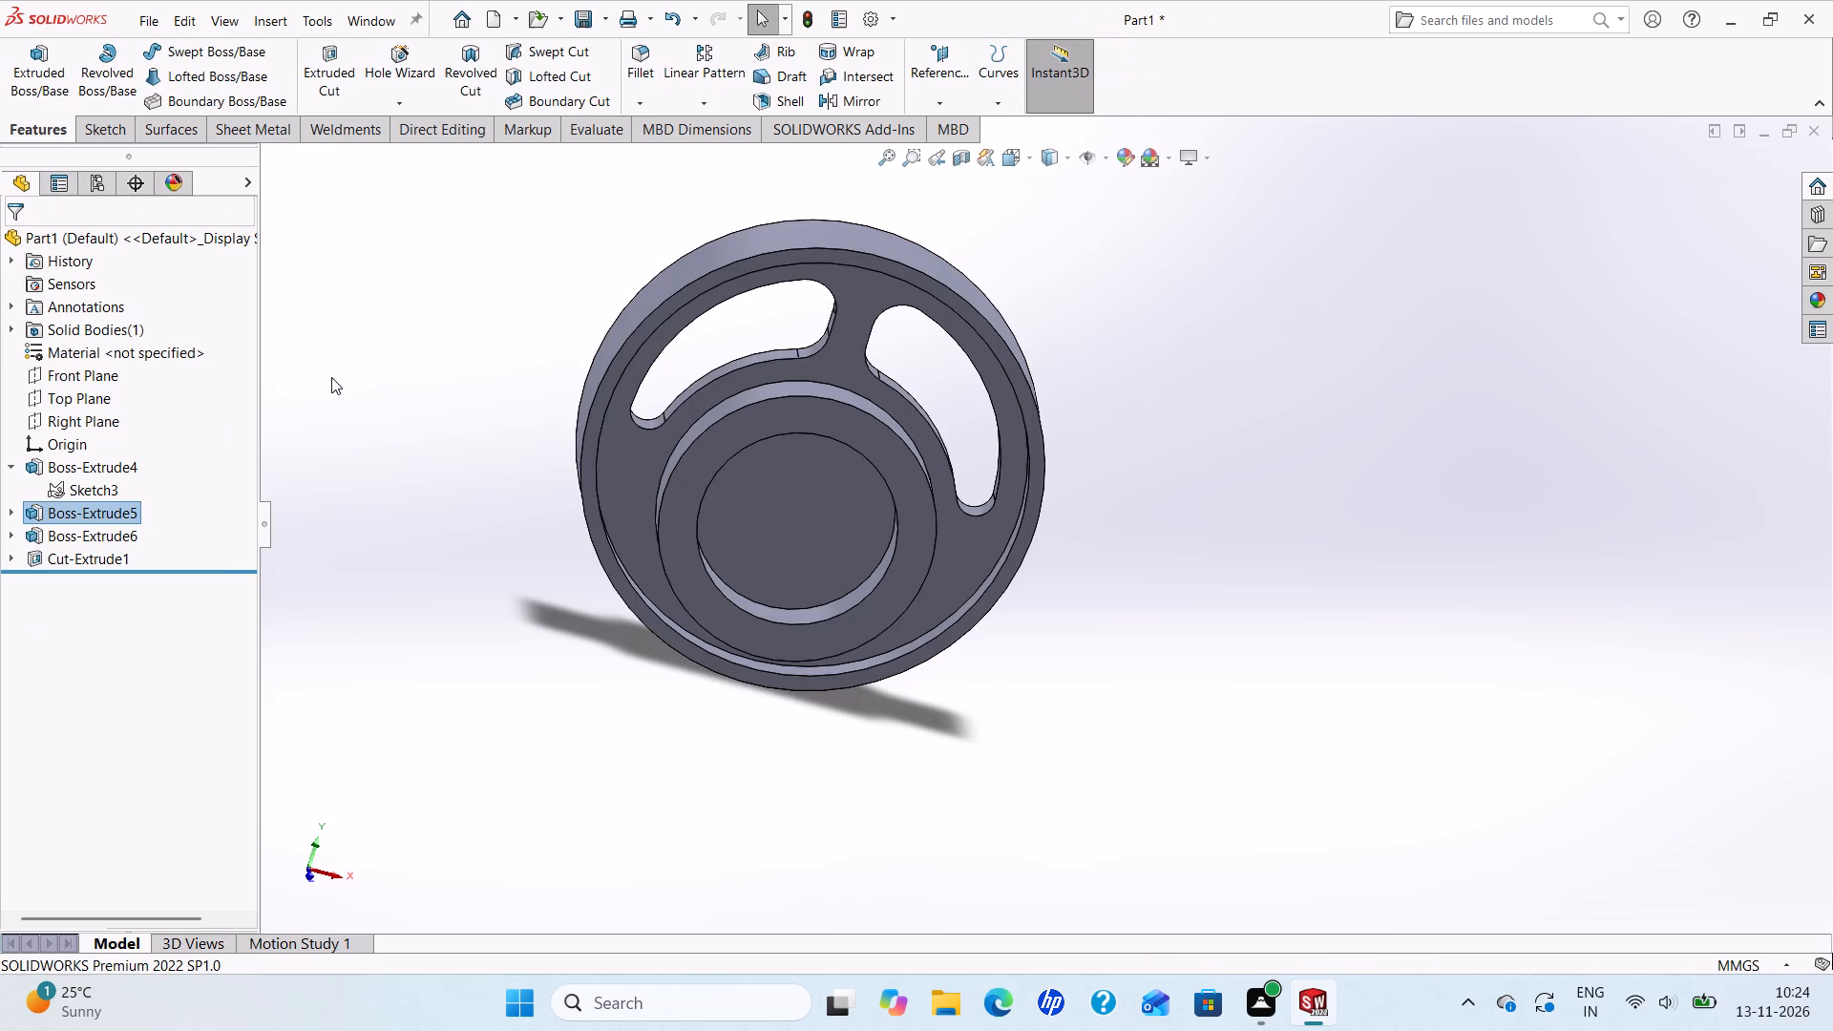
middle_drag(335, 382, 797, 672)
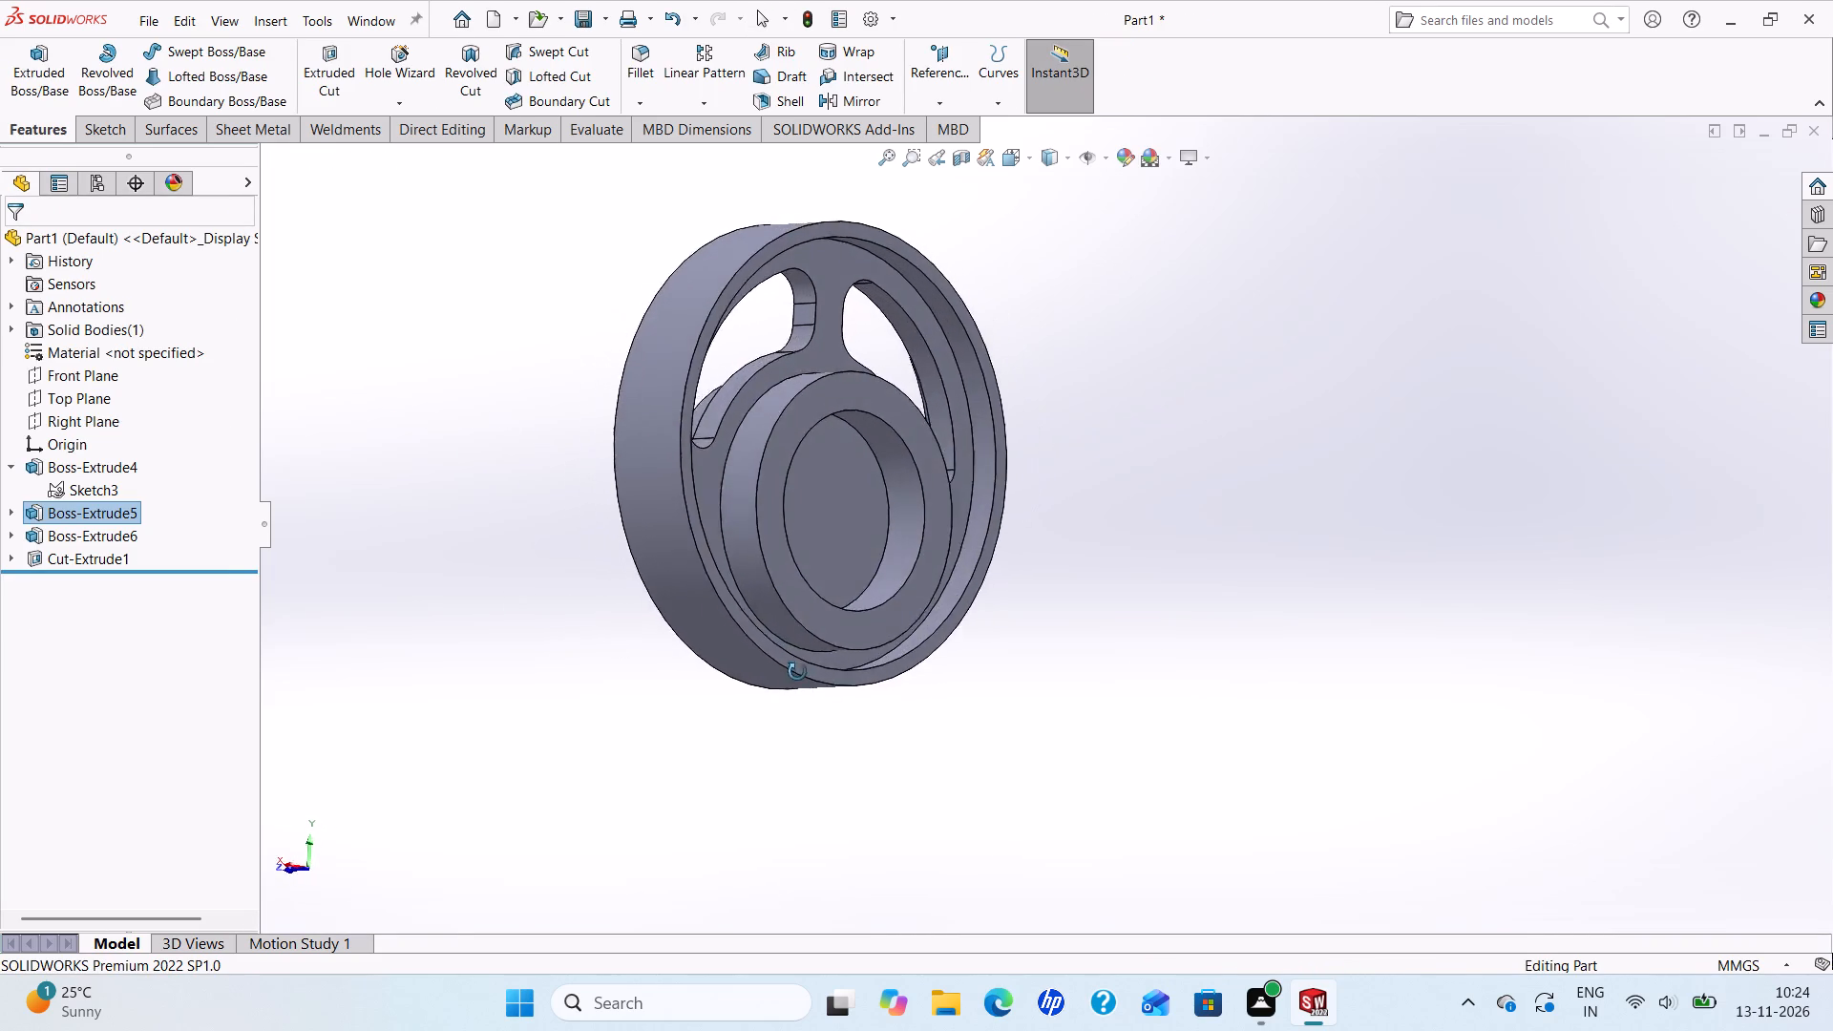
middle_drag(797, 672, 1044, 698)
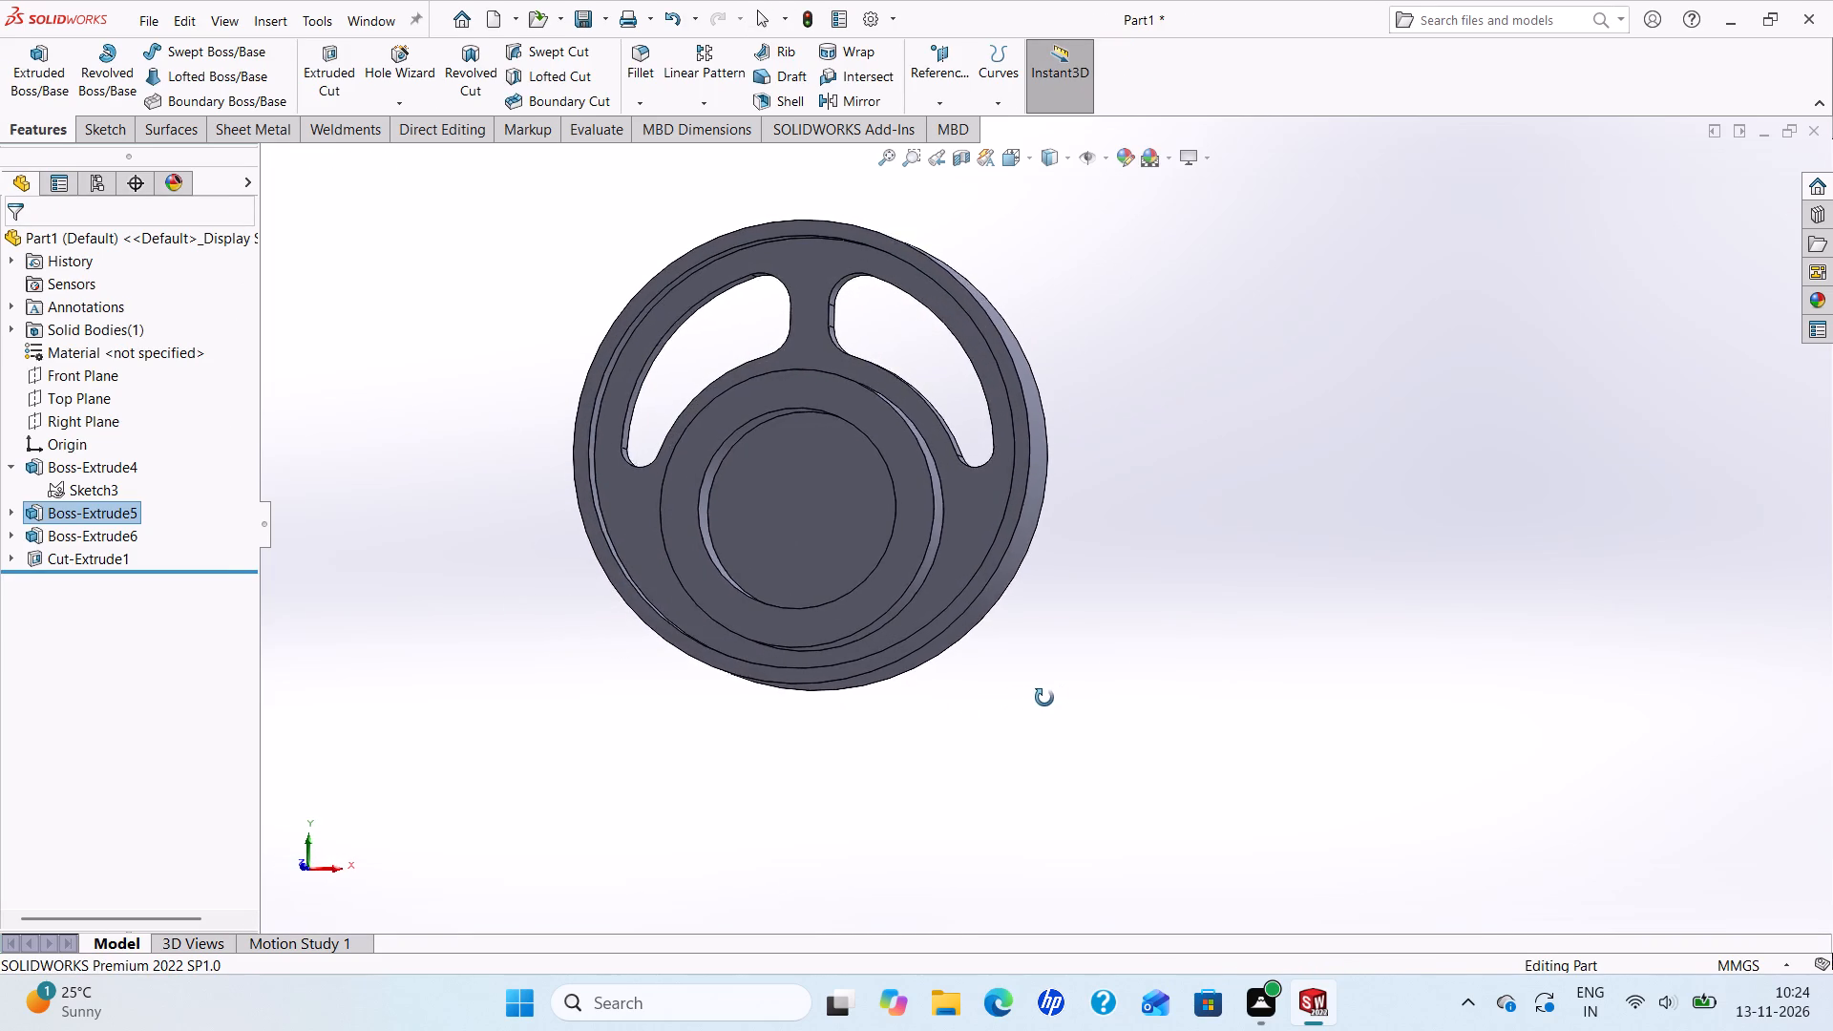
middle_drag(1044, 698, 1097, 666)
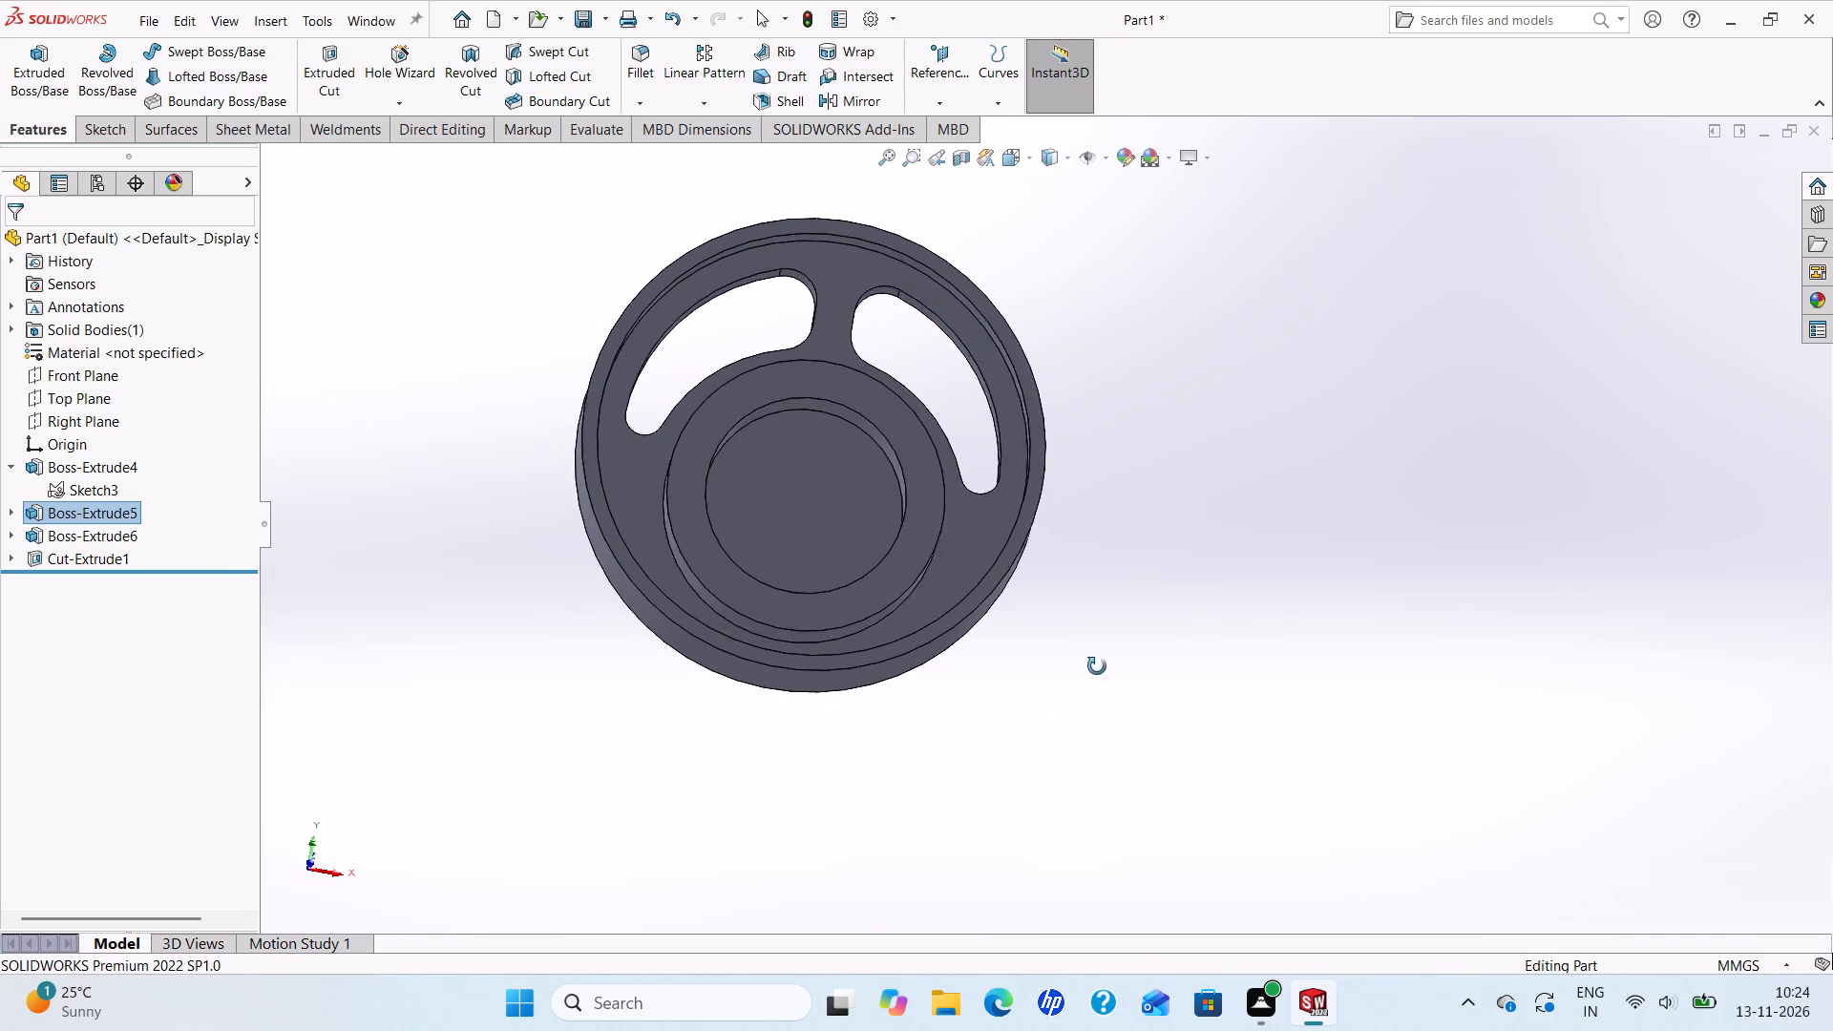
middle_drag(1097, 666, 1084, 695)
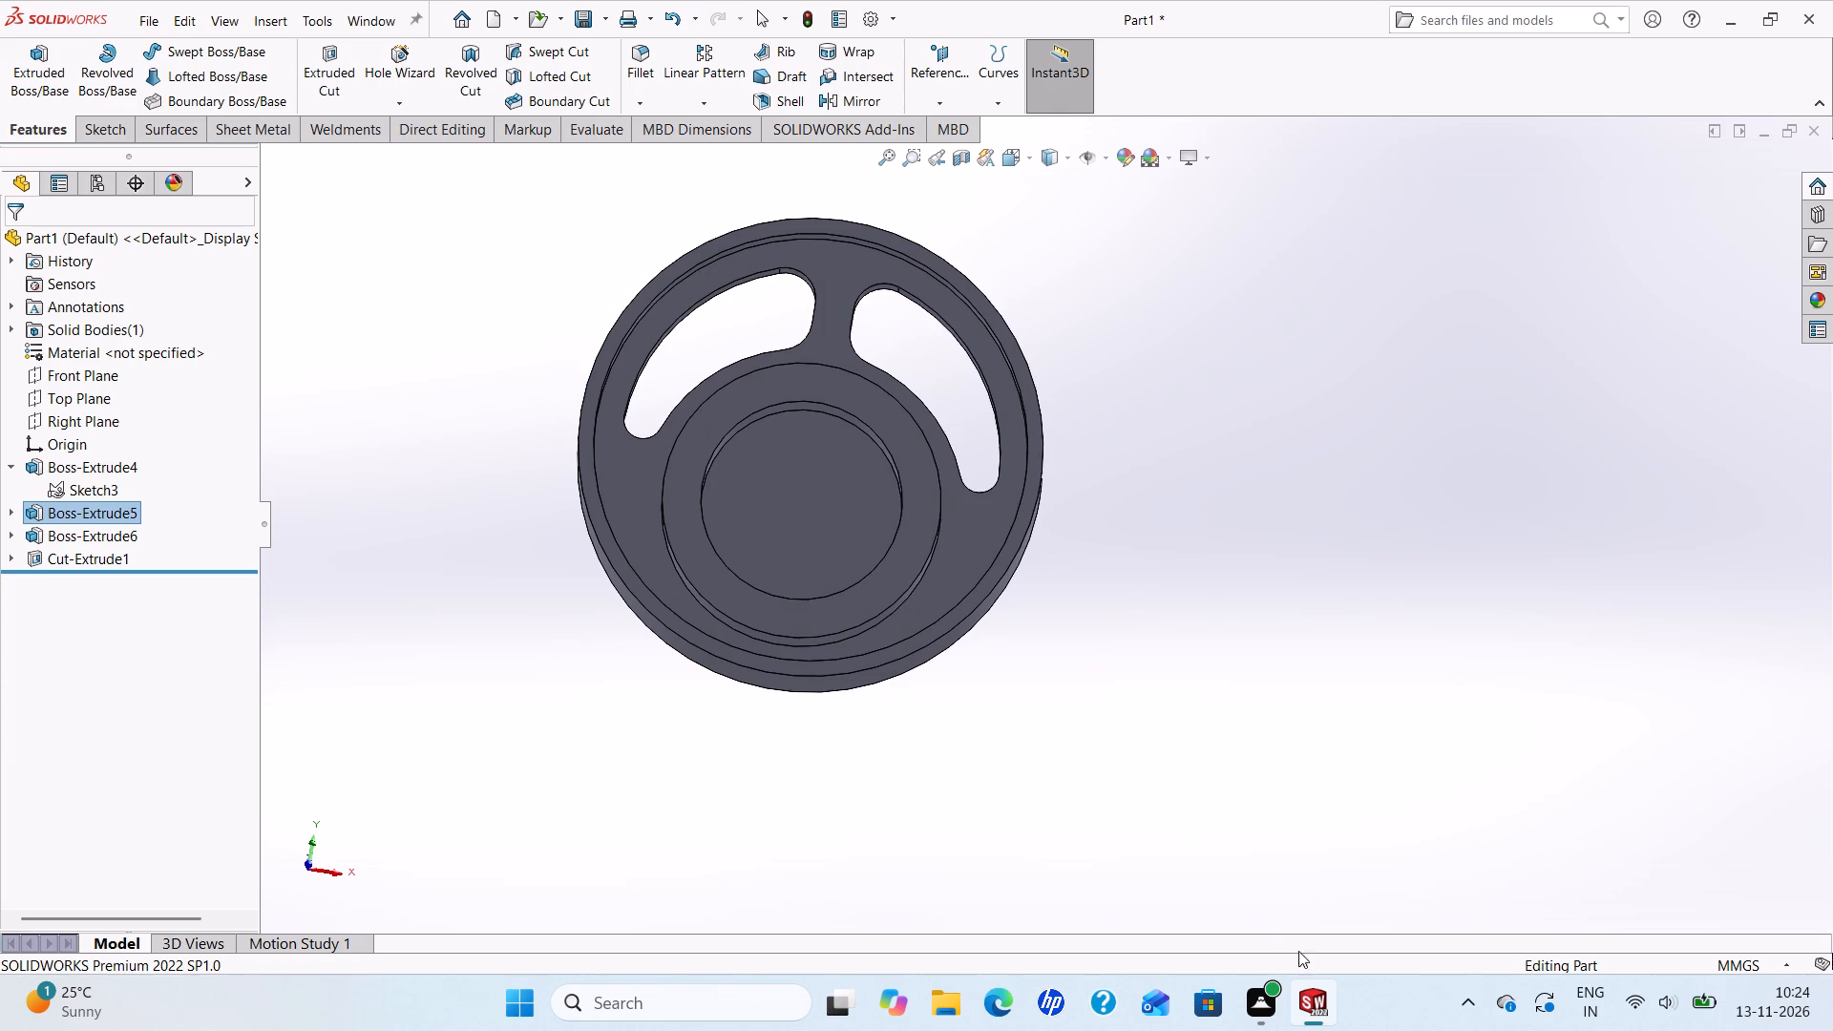
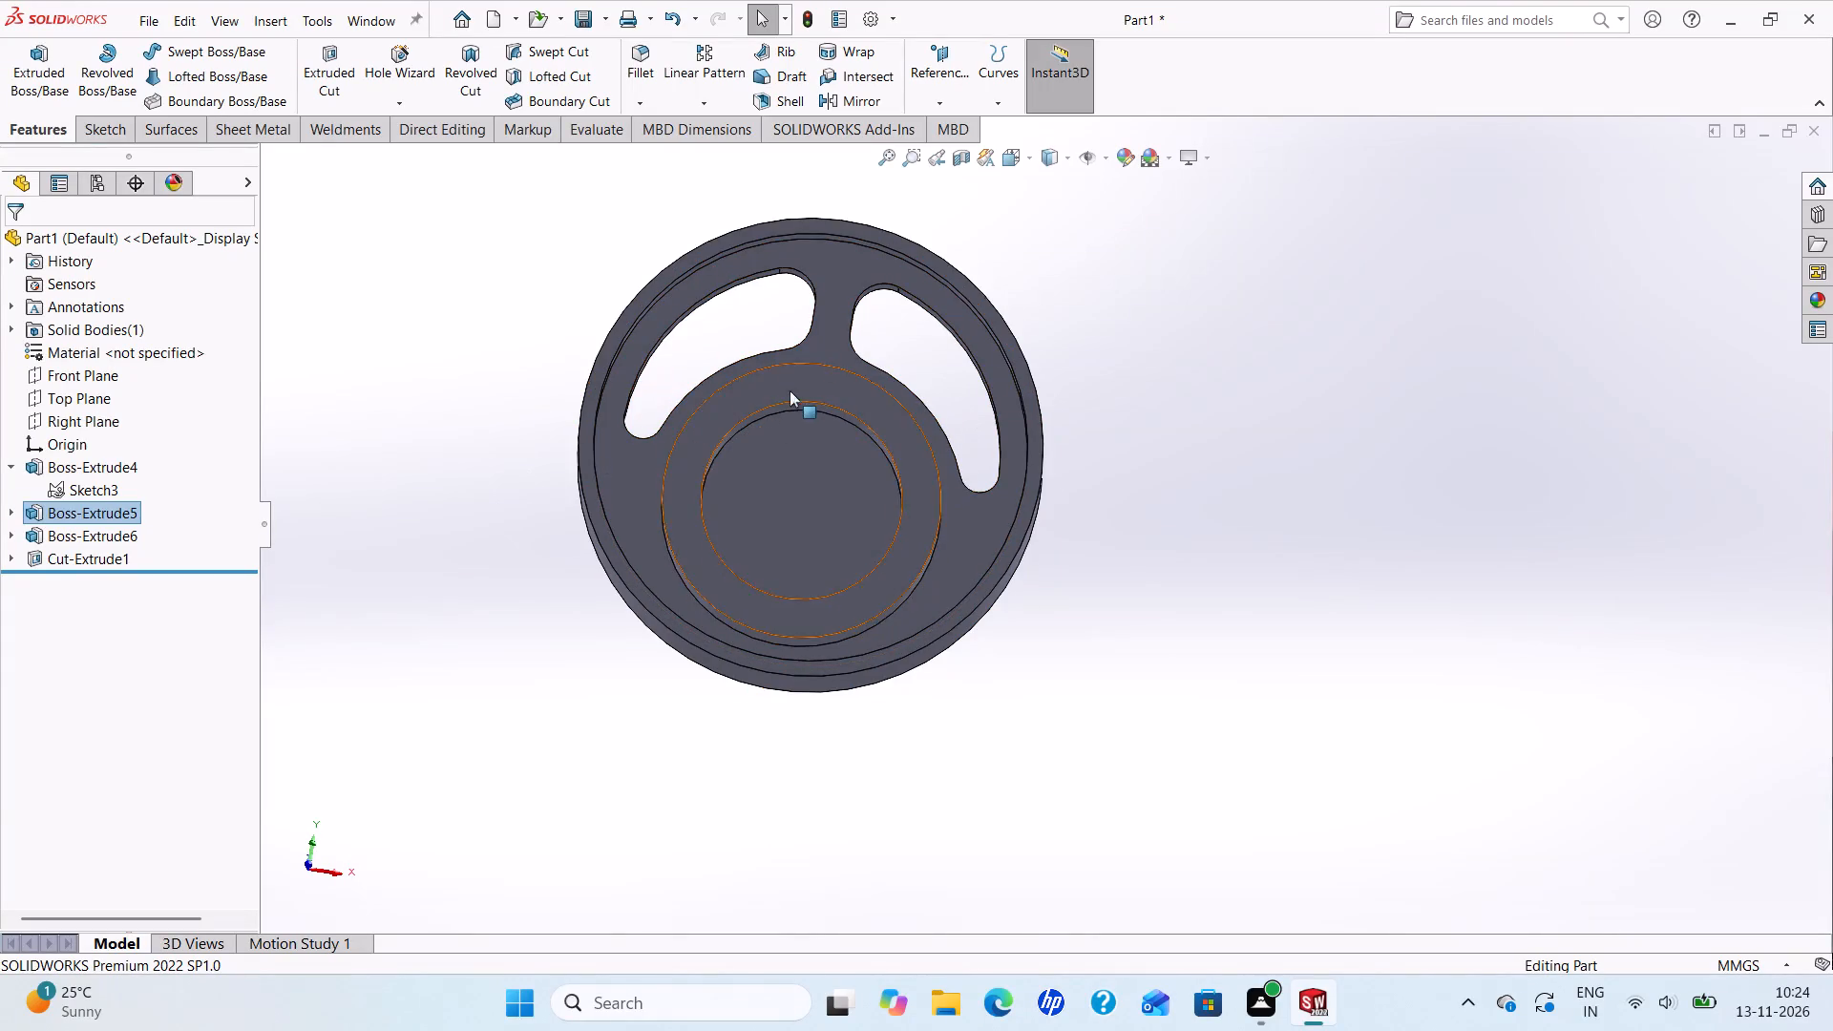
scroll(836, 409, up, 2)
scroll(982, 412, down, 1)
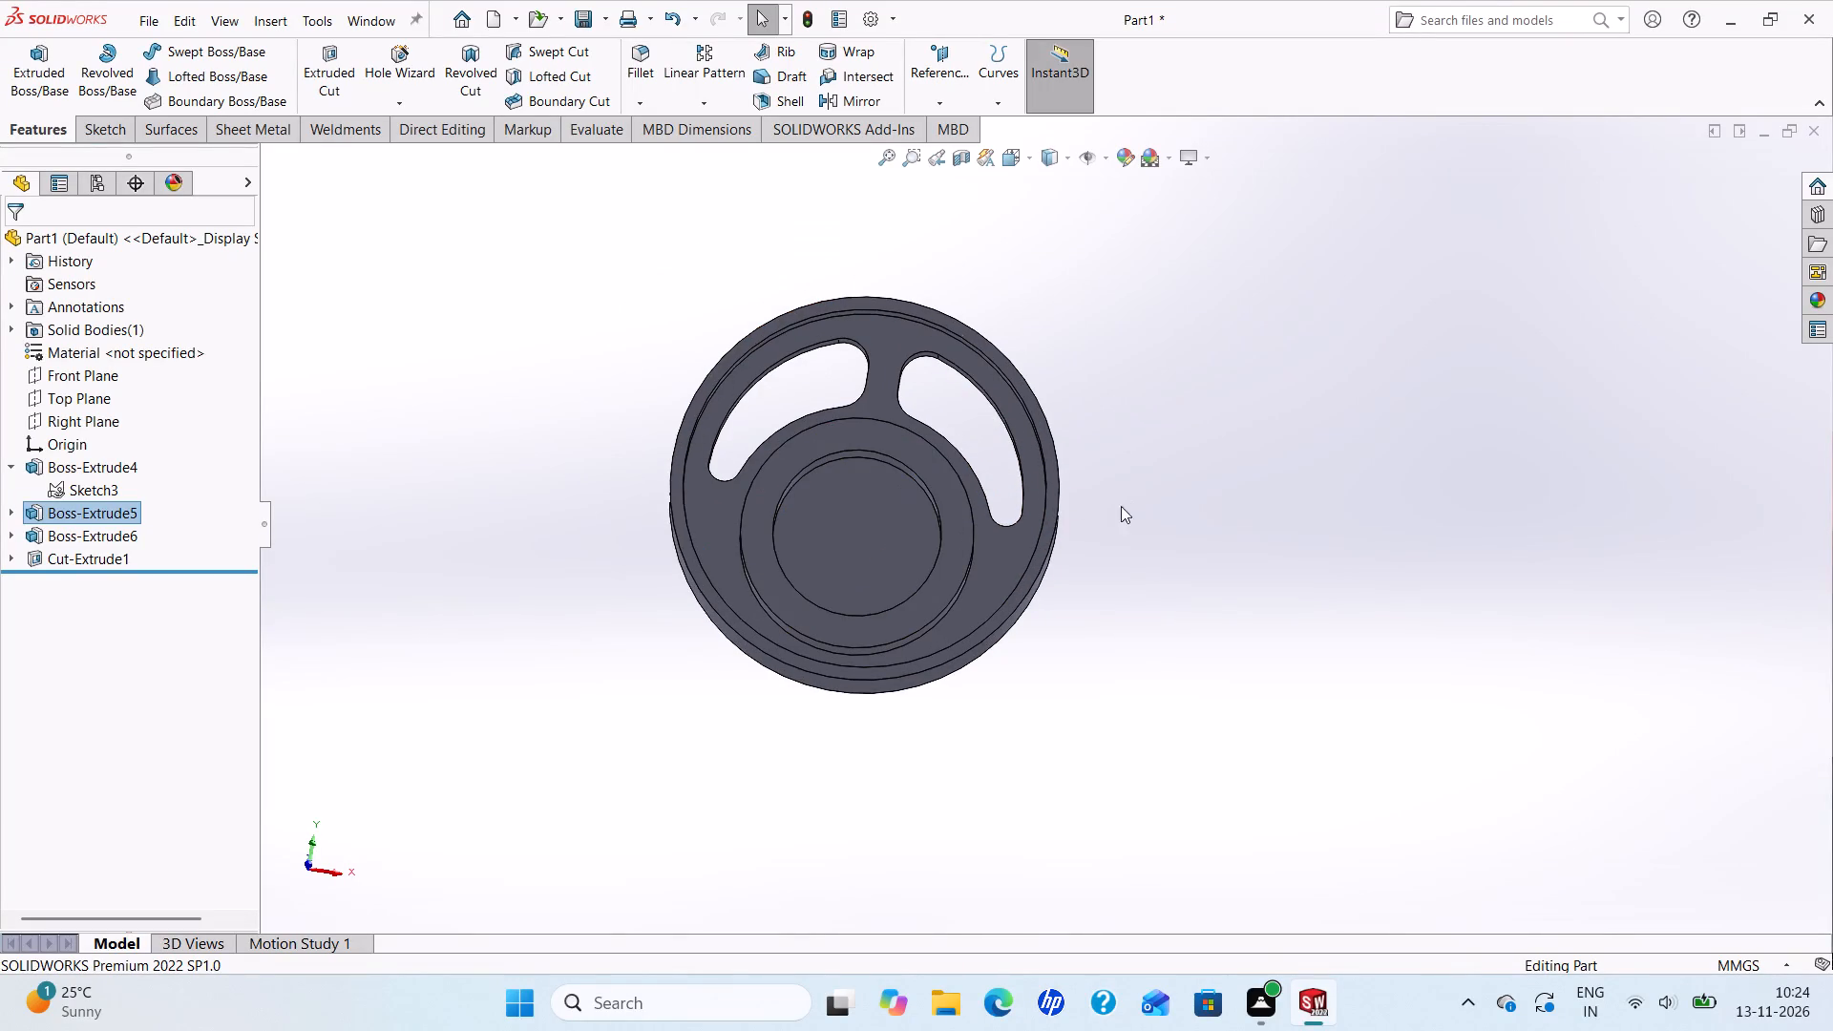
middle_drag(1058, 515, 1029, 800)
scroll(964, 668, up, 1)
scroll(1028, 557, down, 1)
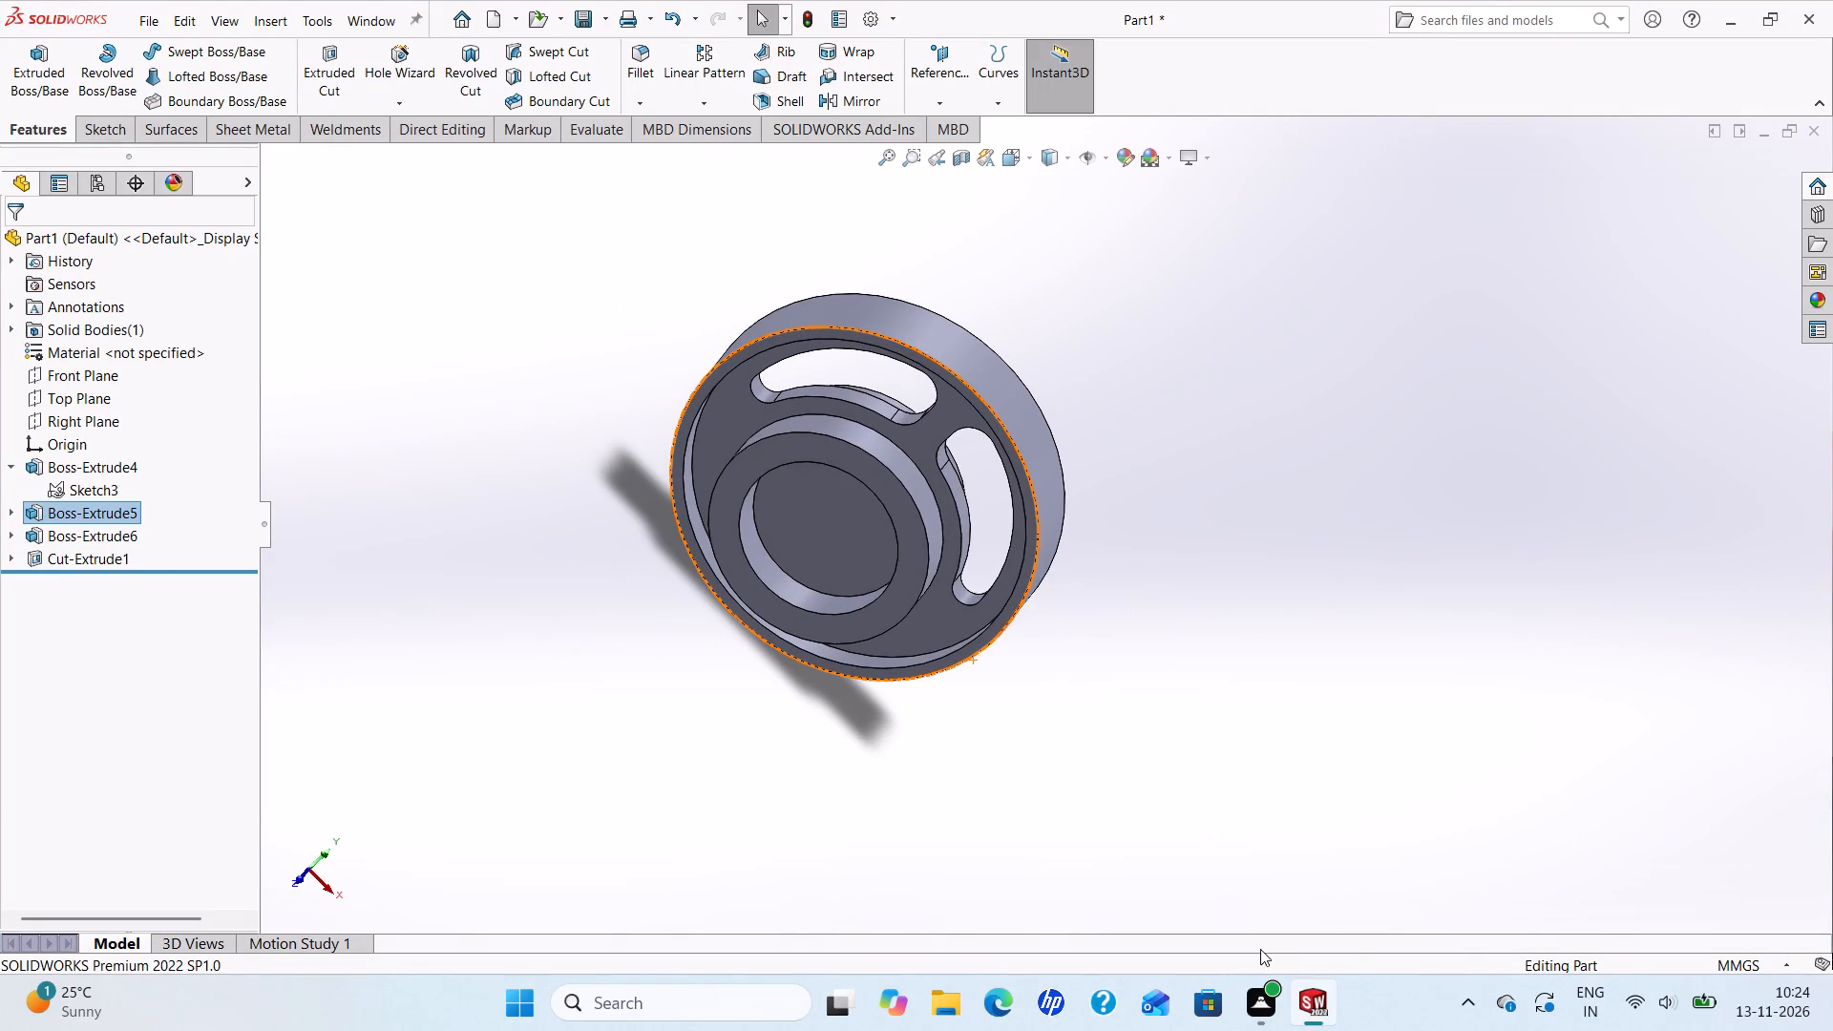
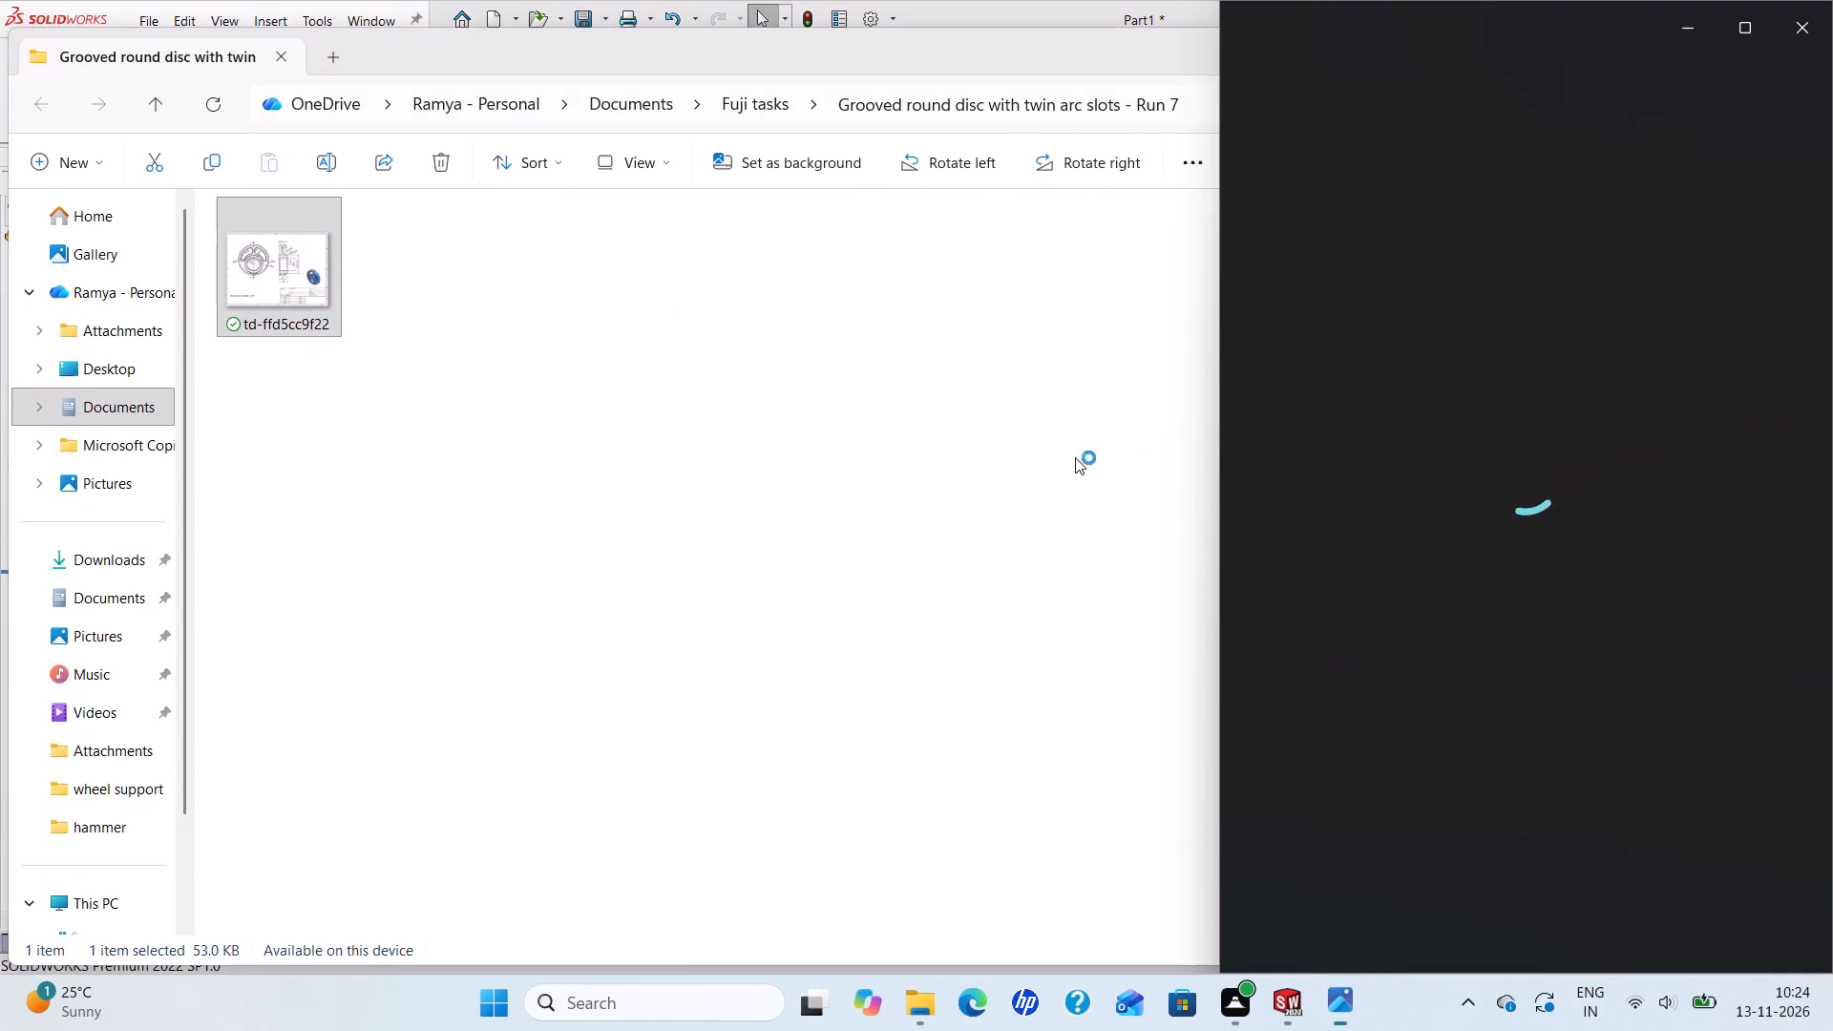
Open the reference drawing beside the part and compare the disc, hub and twin arc slots with it.
click(1075, 457)
click(1783, 46)
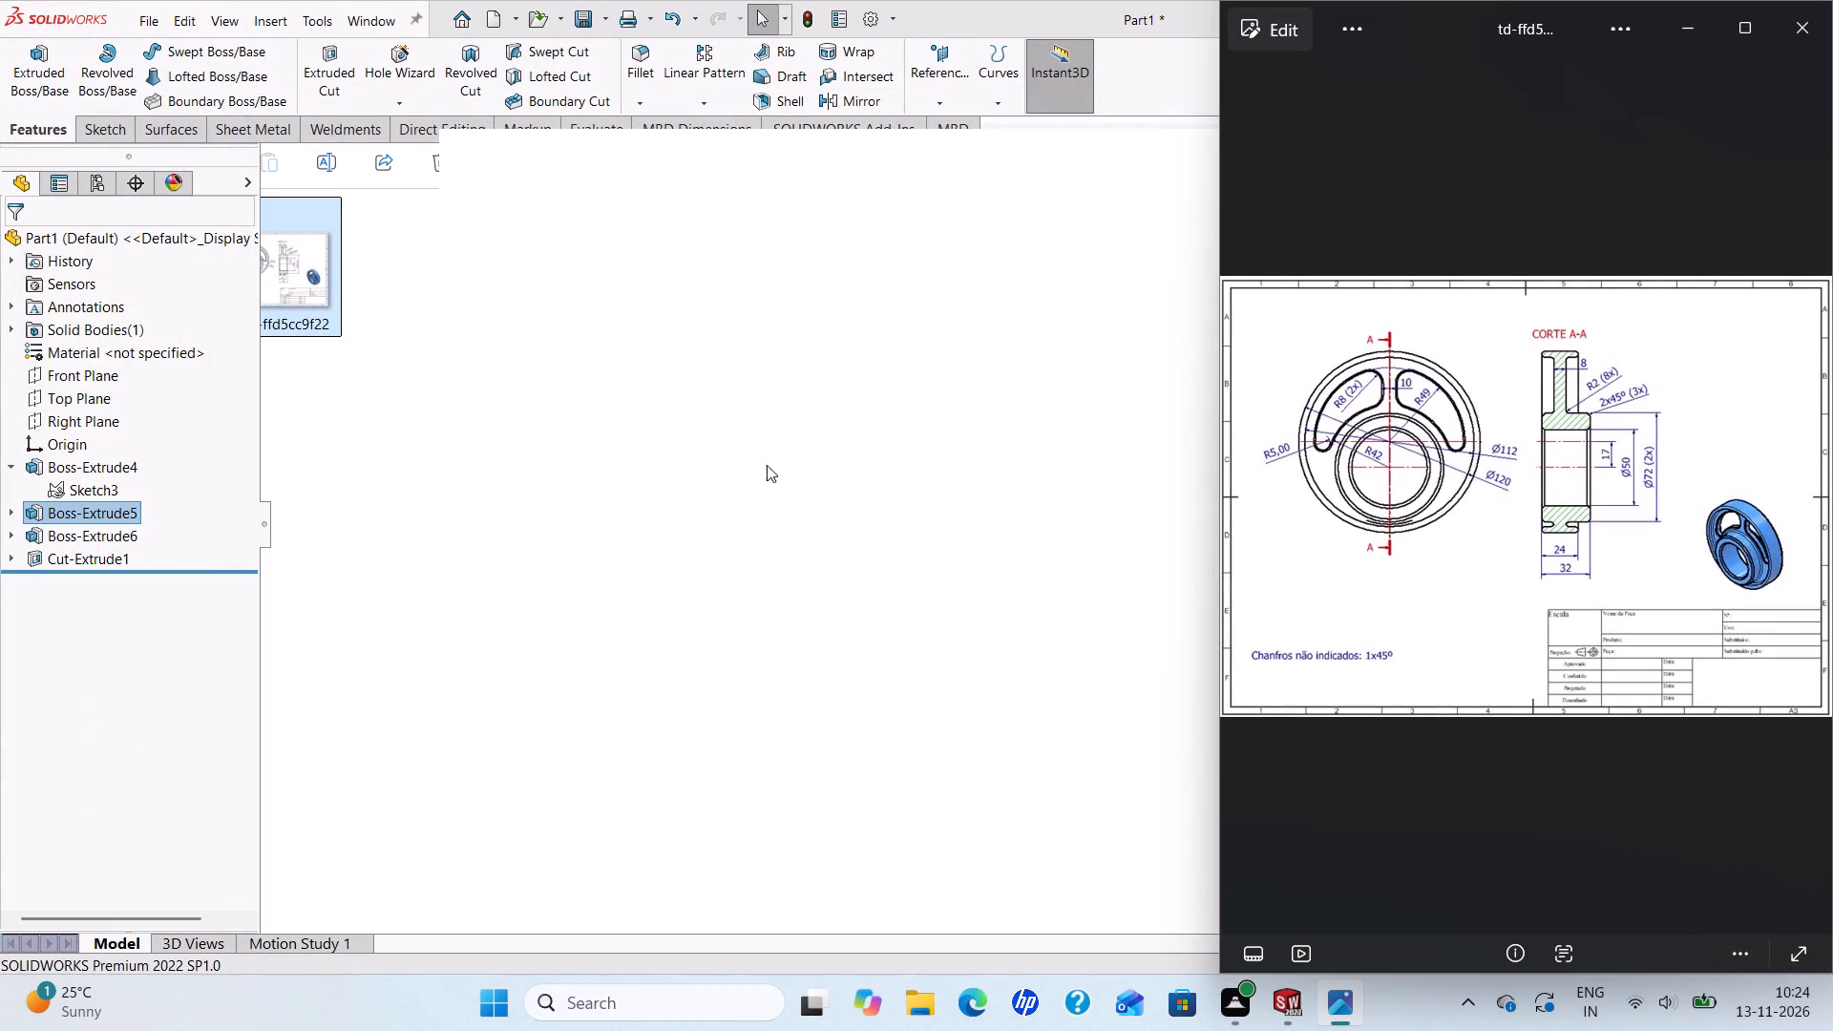
click(350, 633)
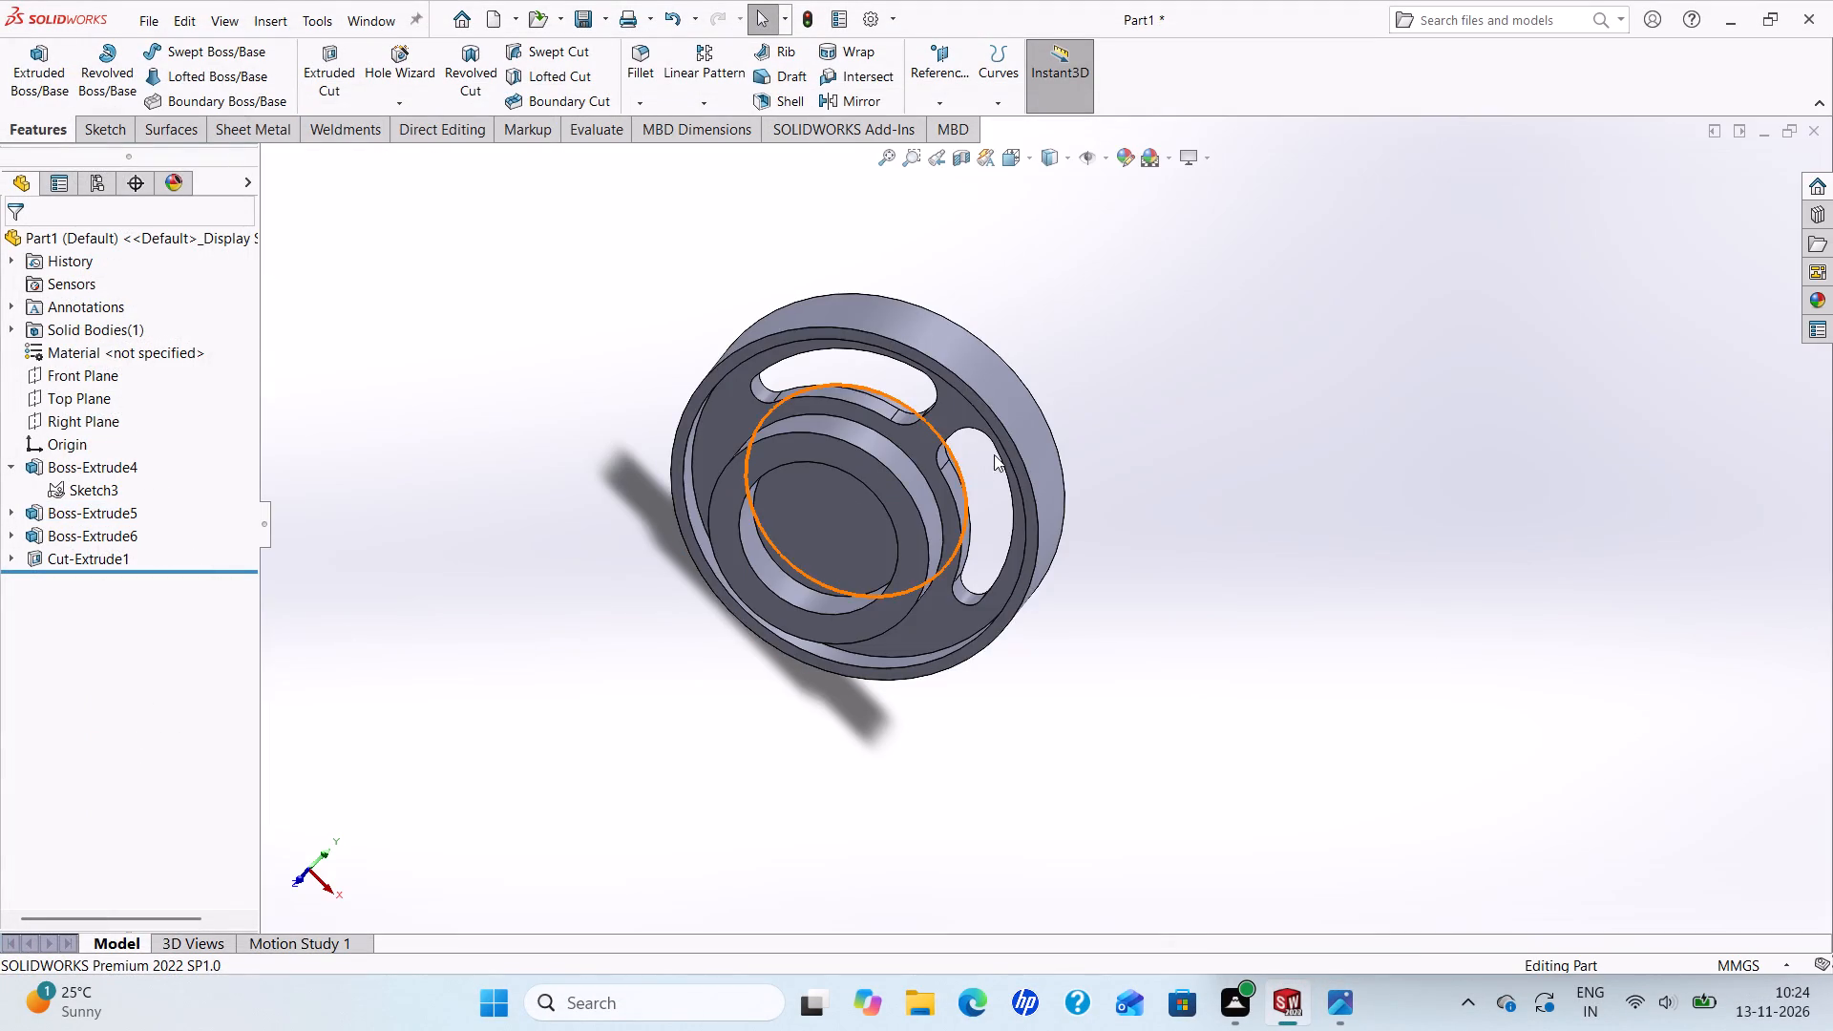
scroll(994, 454, up, 1)
scroll(996, 459, down, 2)
scroll(997, 466, up, 2)
scroll(975, 549, down, 2)
scroll(1176, 509, up, 2)
scroll(1165, 494, down, 2)
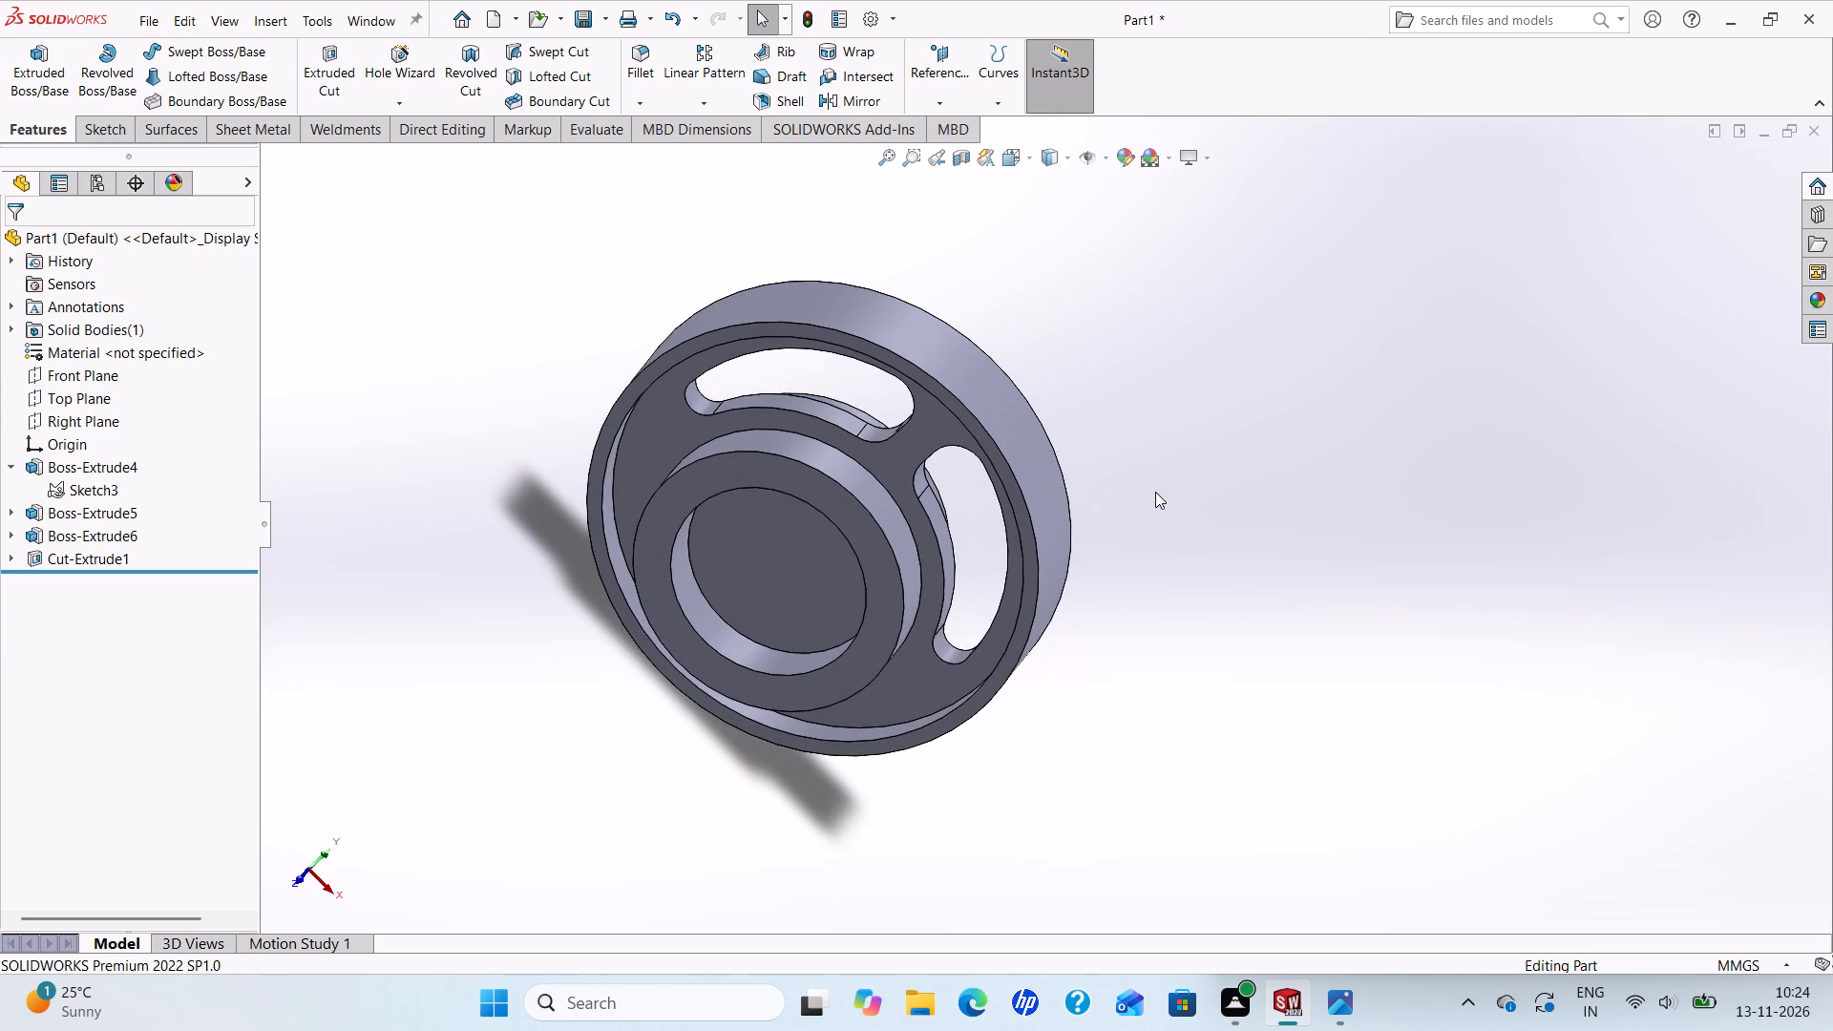
click(1329, 1009)
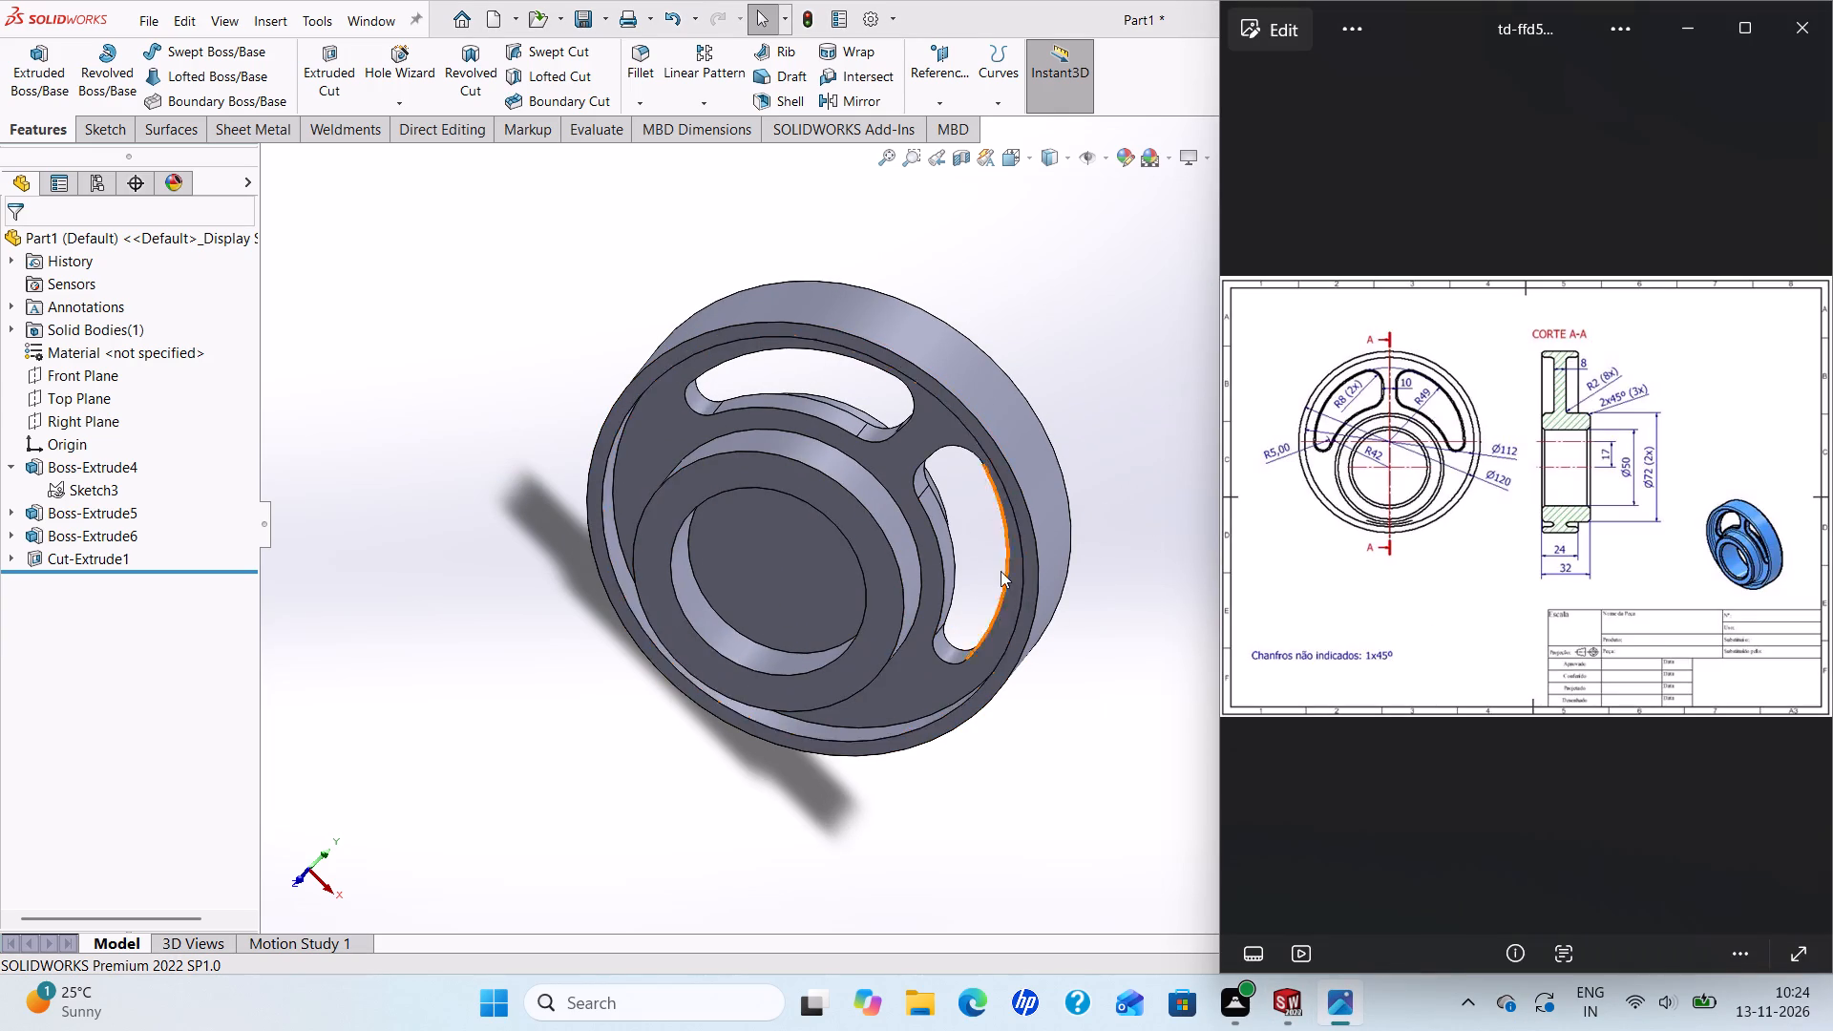
scroll(1046, 585, up, 2)
scroll(1097, 572, down, 1)
scroll(1096, 563, up, 1)
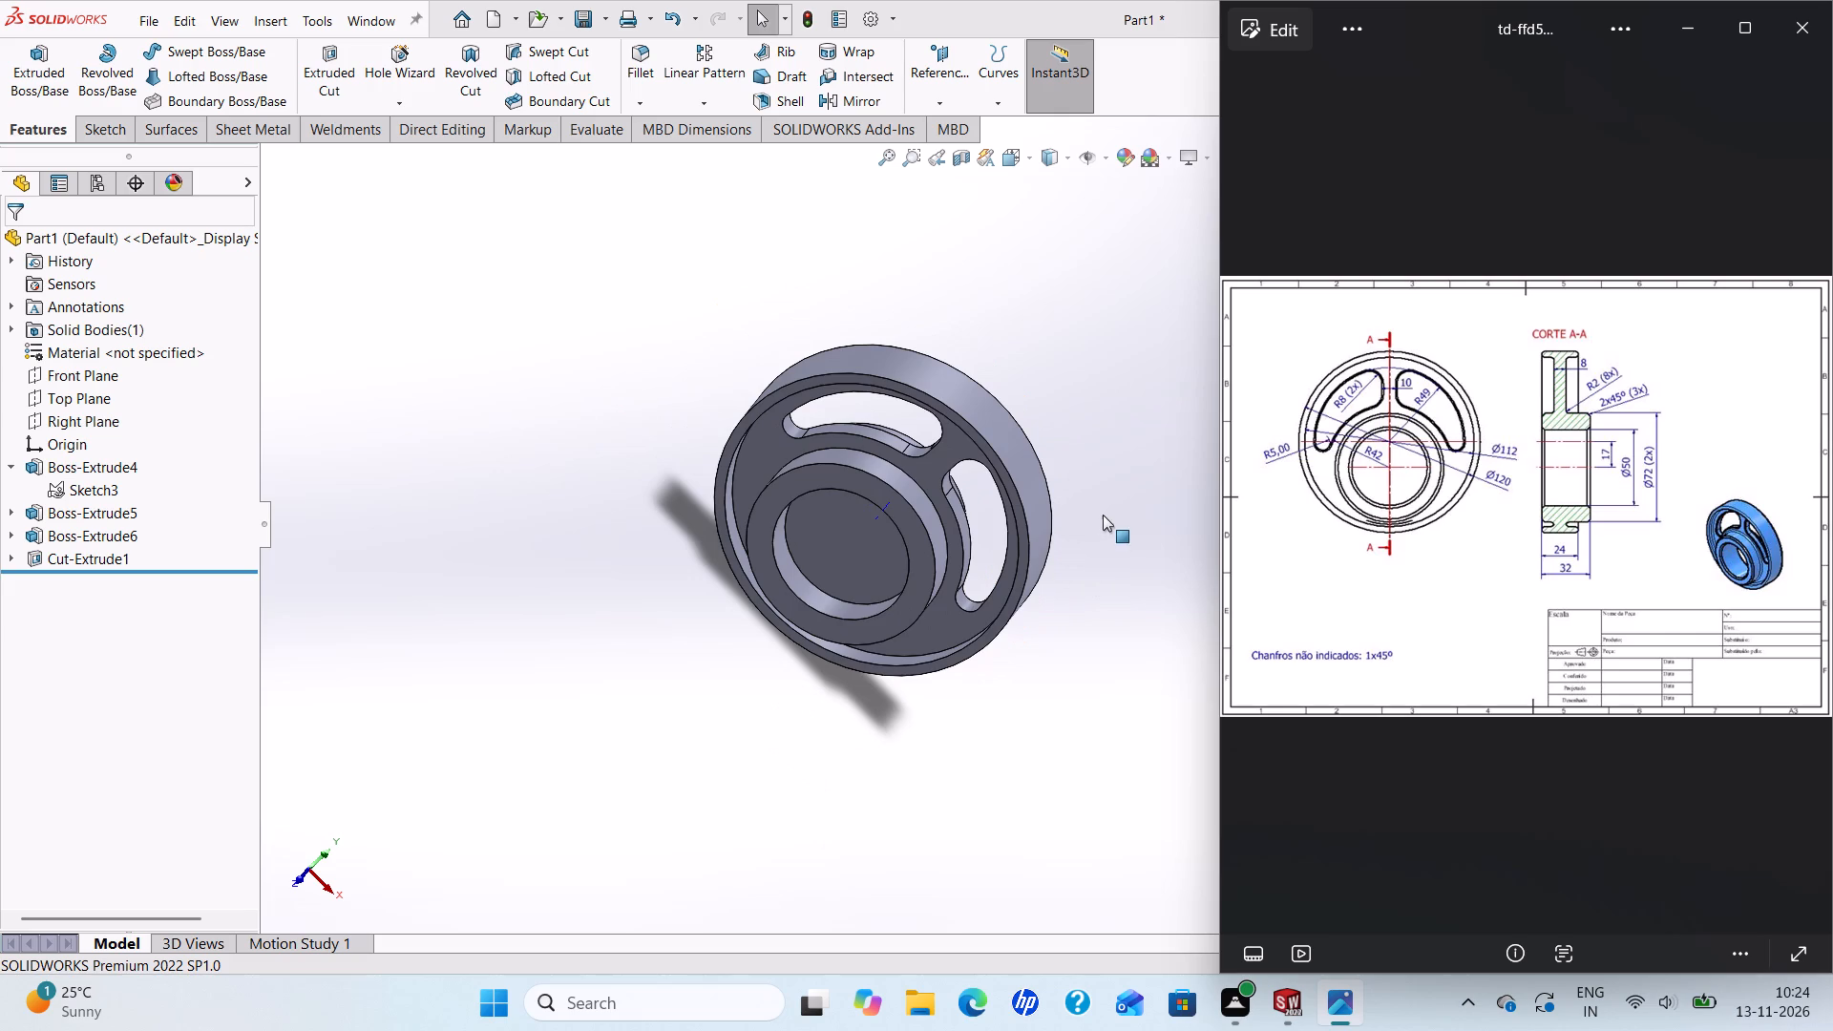
scroll(1103, 512, down, 1)
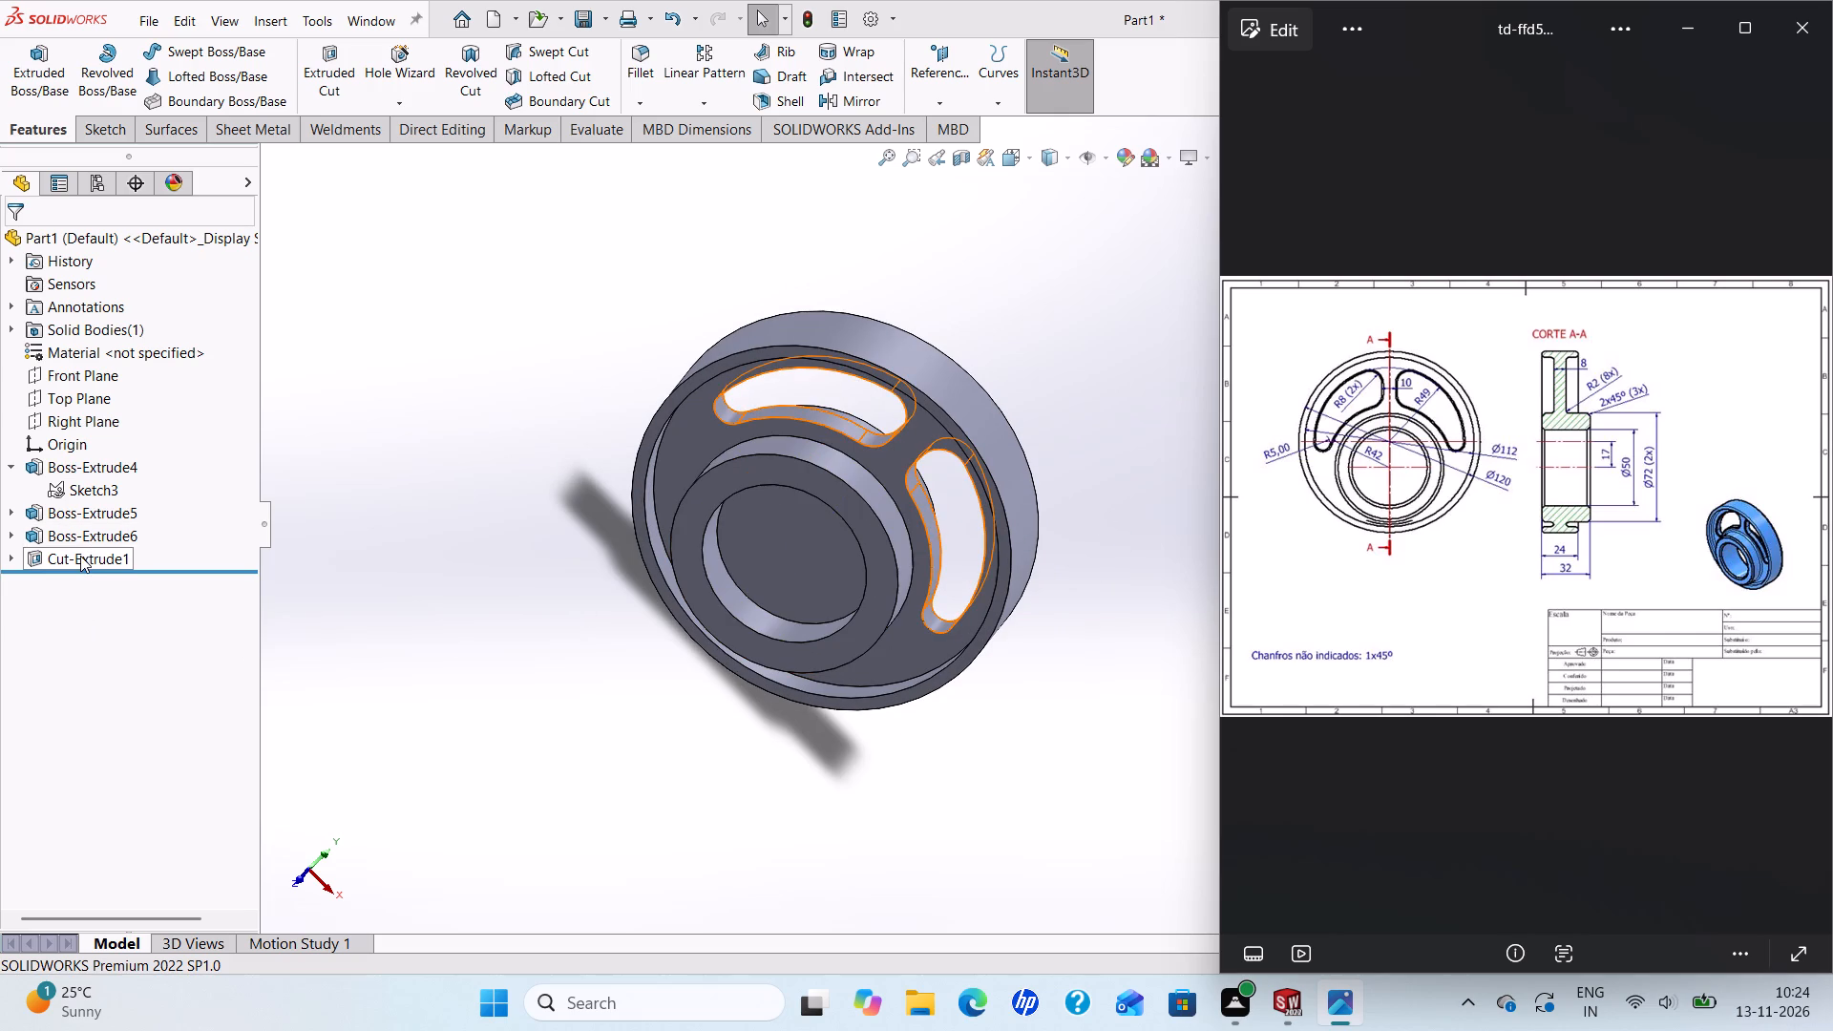
Edit the hub extrusion, Boss-Extrude6, and set its mid-plane depth to 32 mm.
right_click(83, 539)
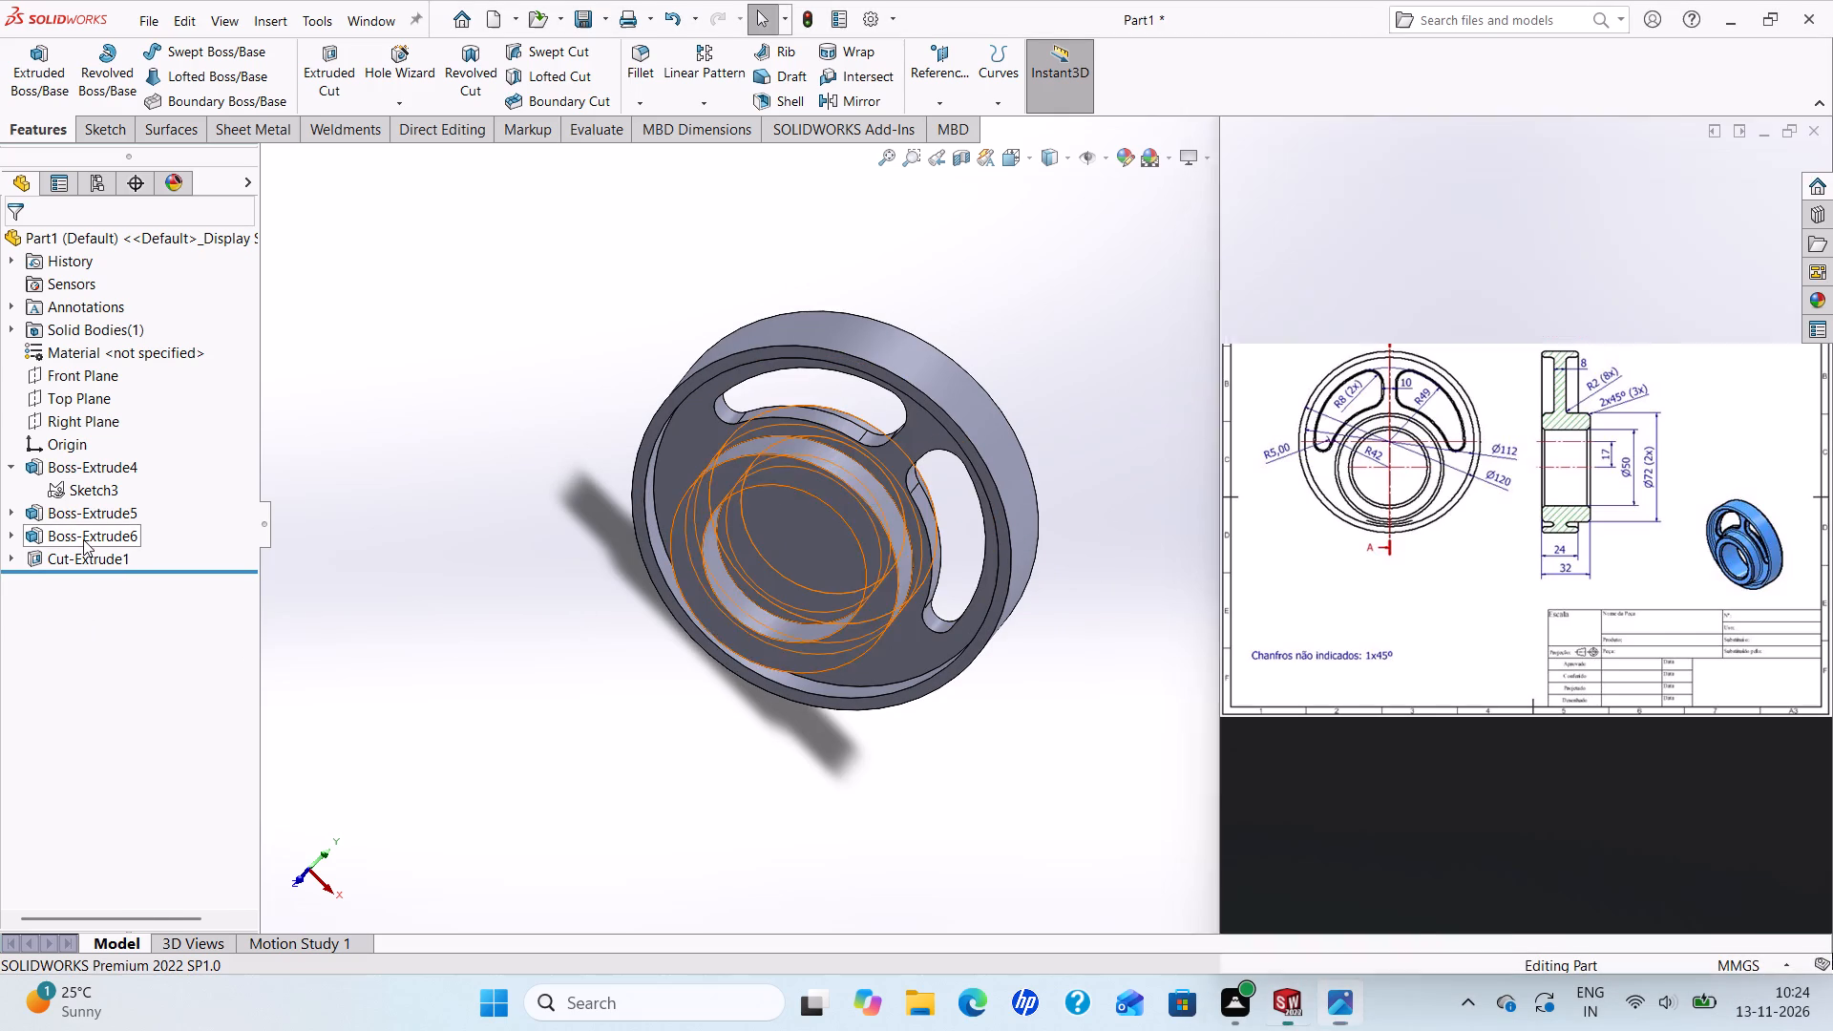
click(108, 475)
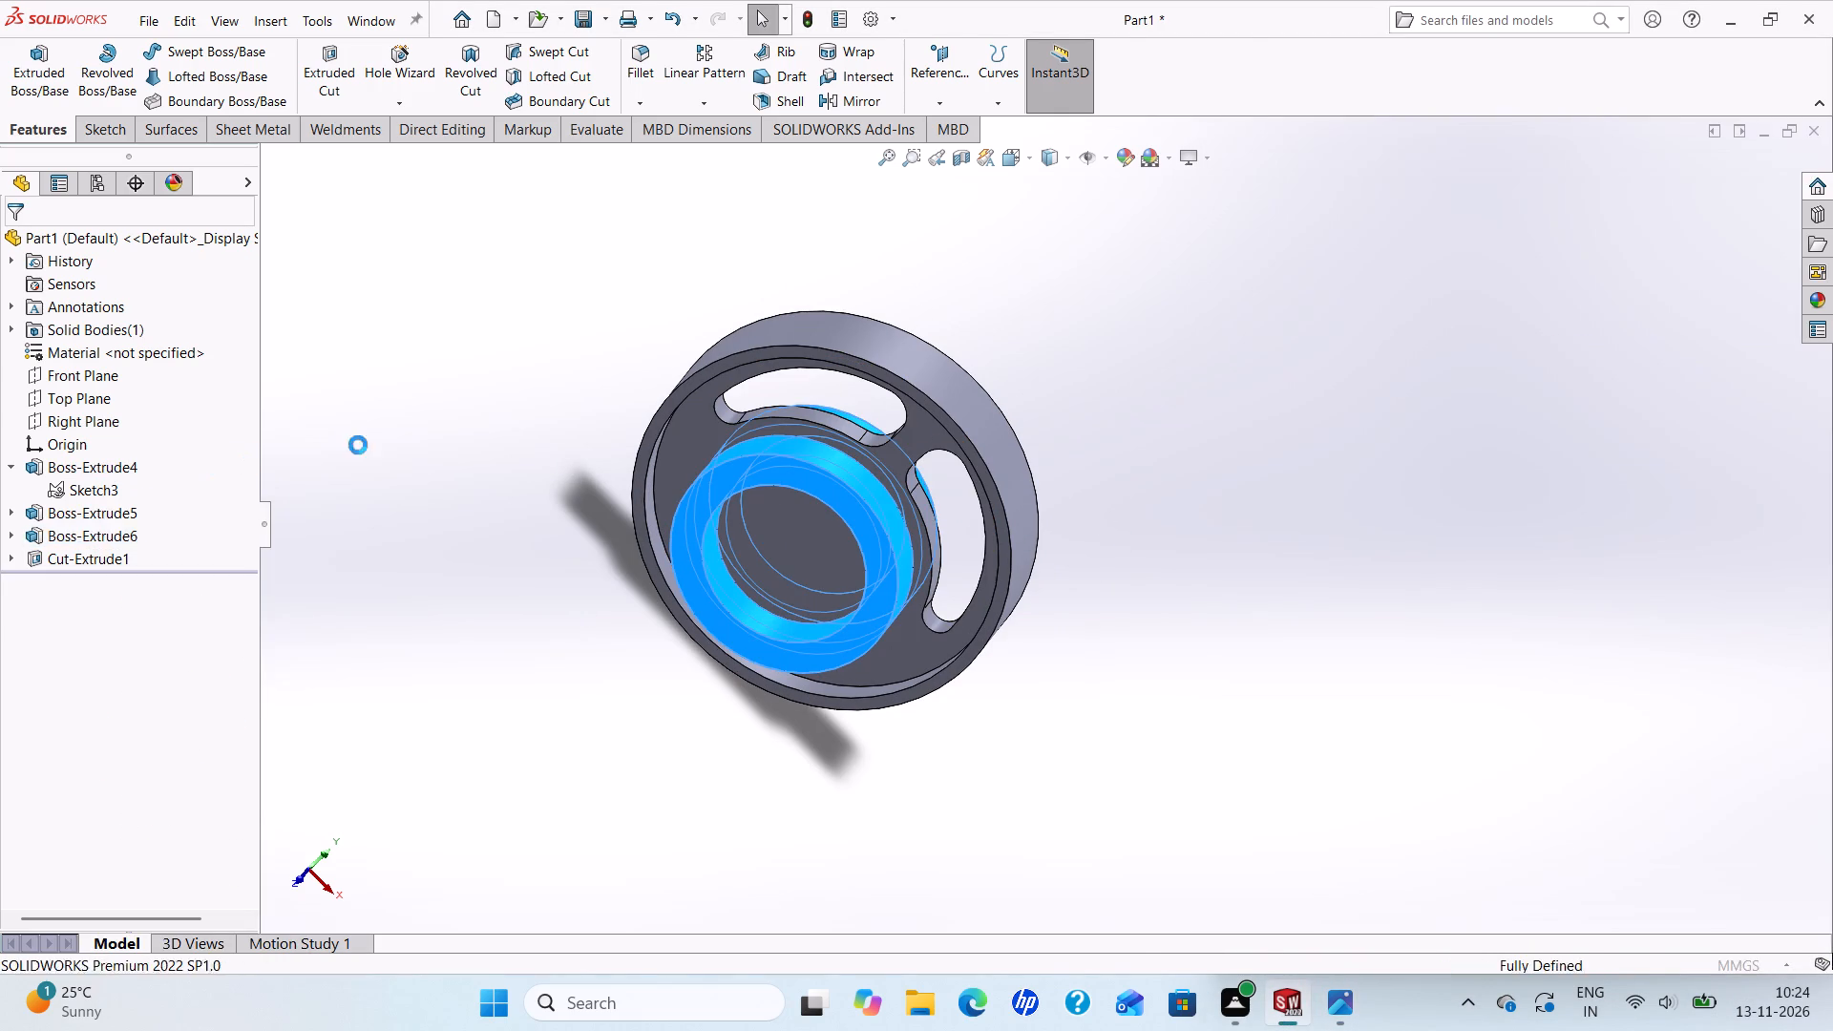
text(32)
key(Return)
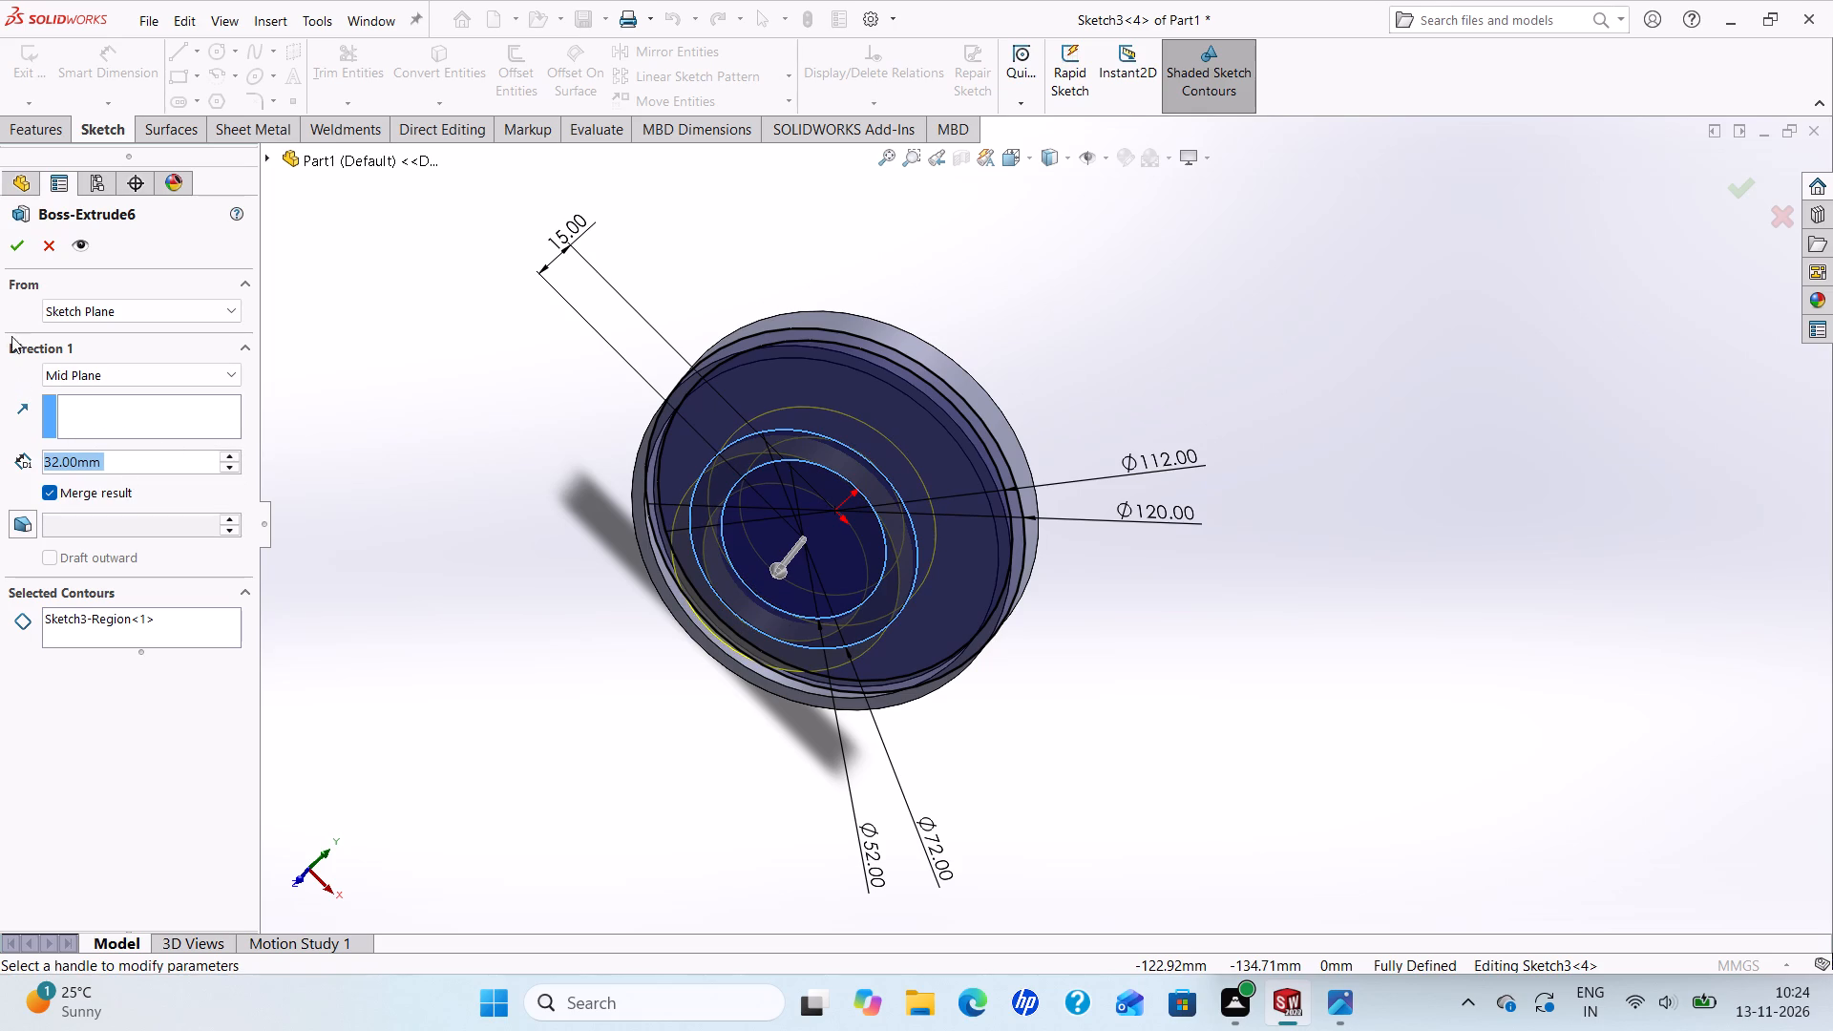
click(21, 244)
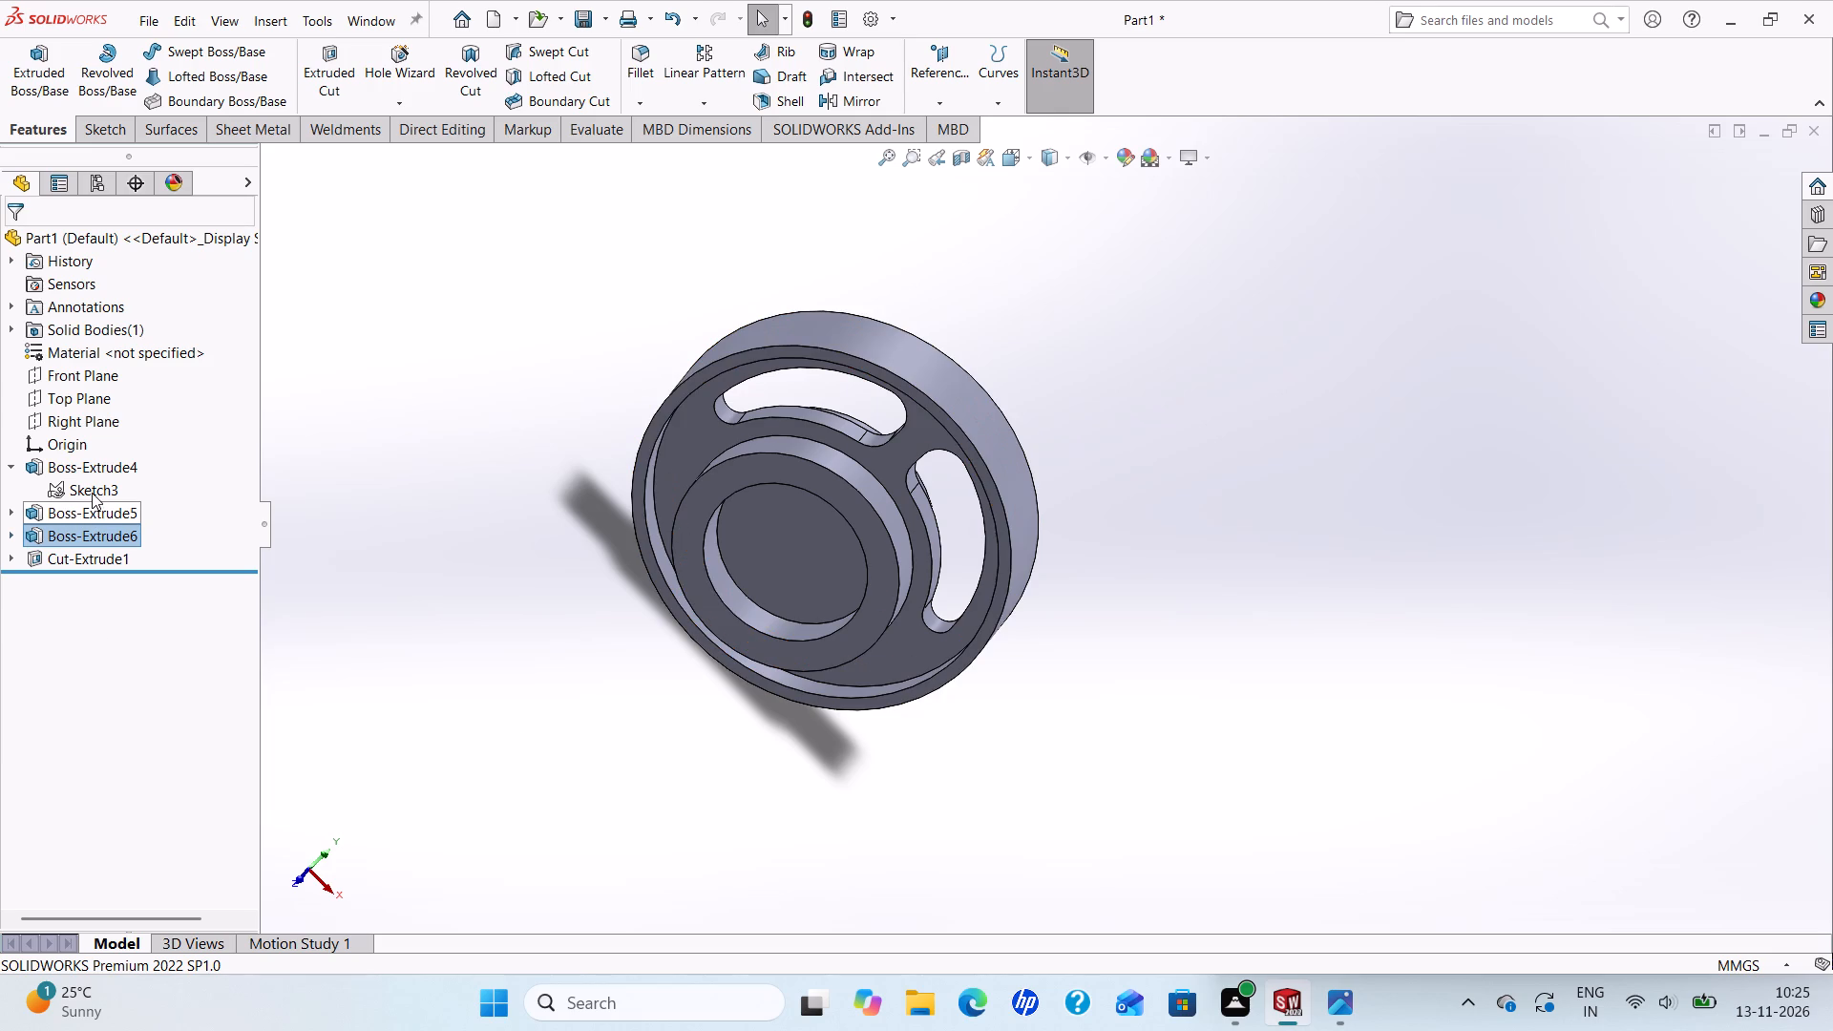
Examine the disc from both sides and check the drawing for the remaining edge fillets and chamfers.
scroll(615, 477, down, 1)
middle_drag(656, 508, 942, 656)
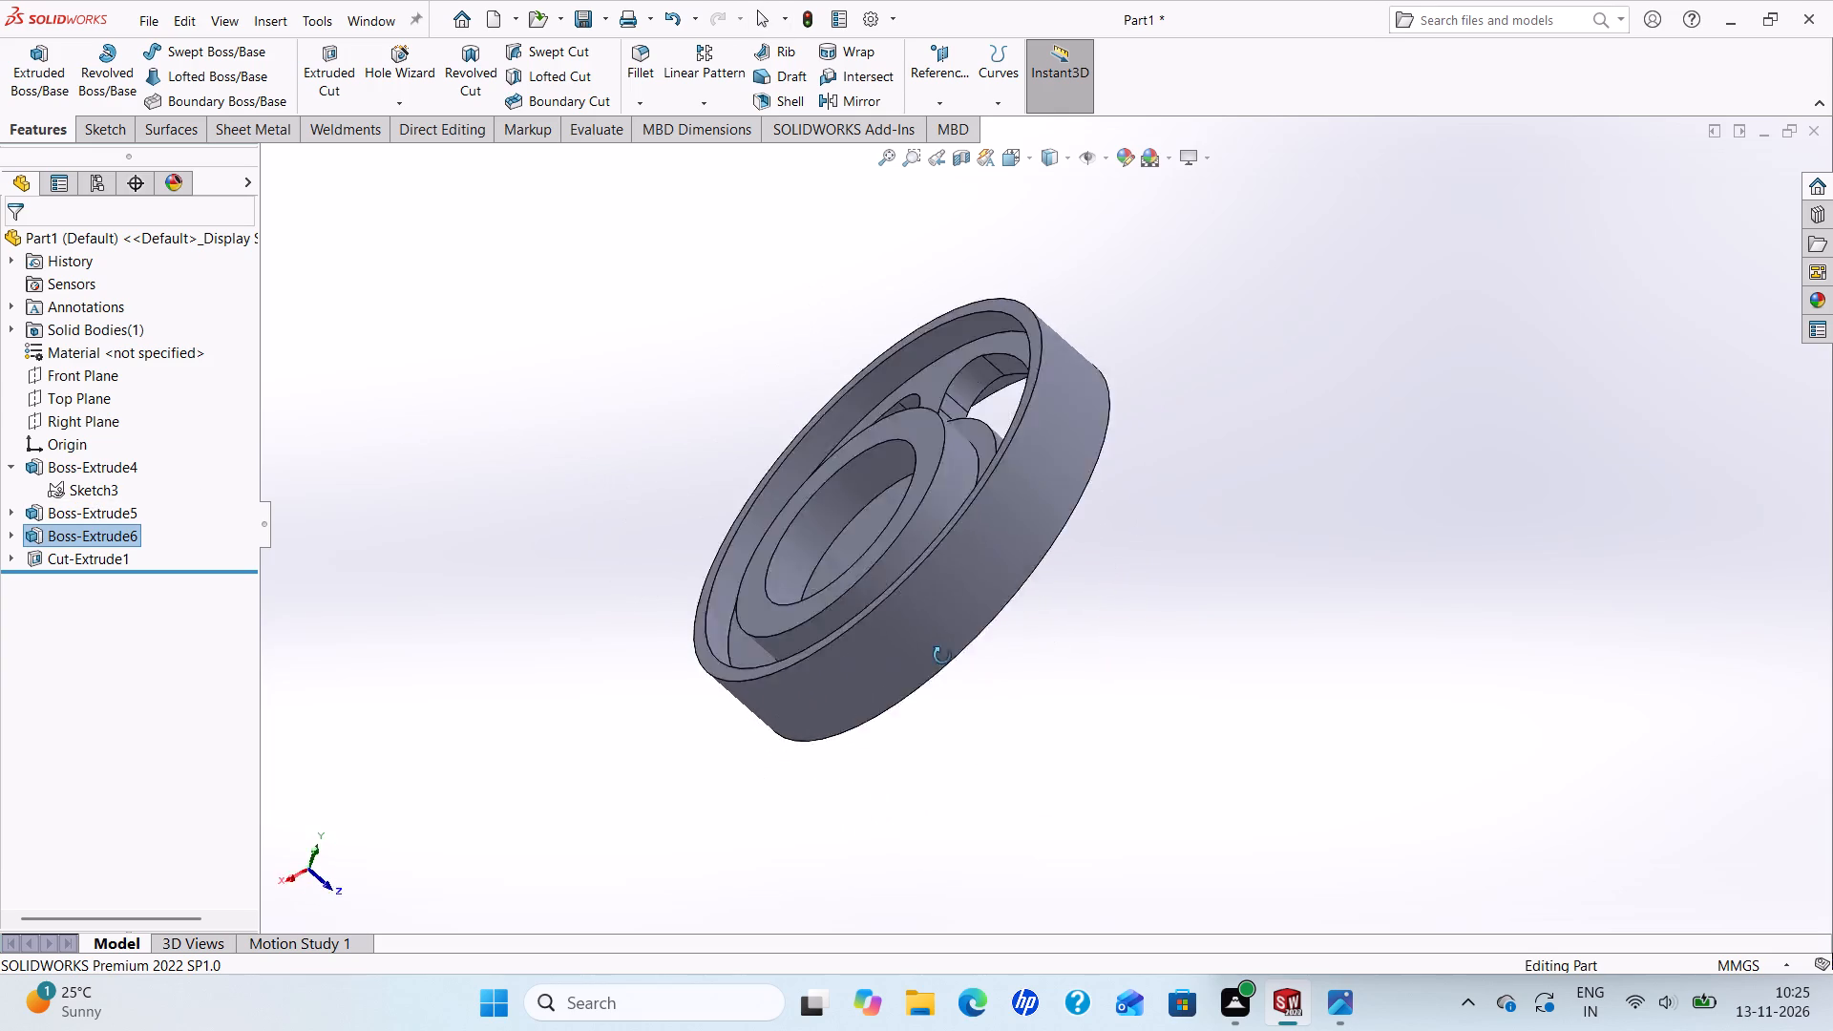
middle_drag(942, 656, 673, 673)
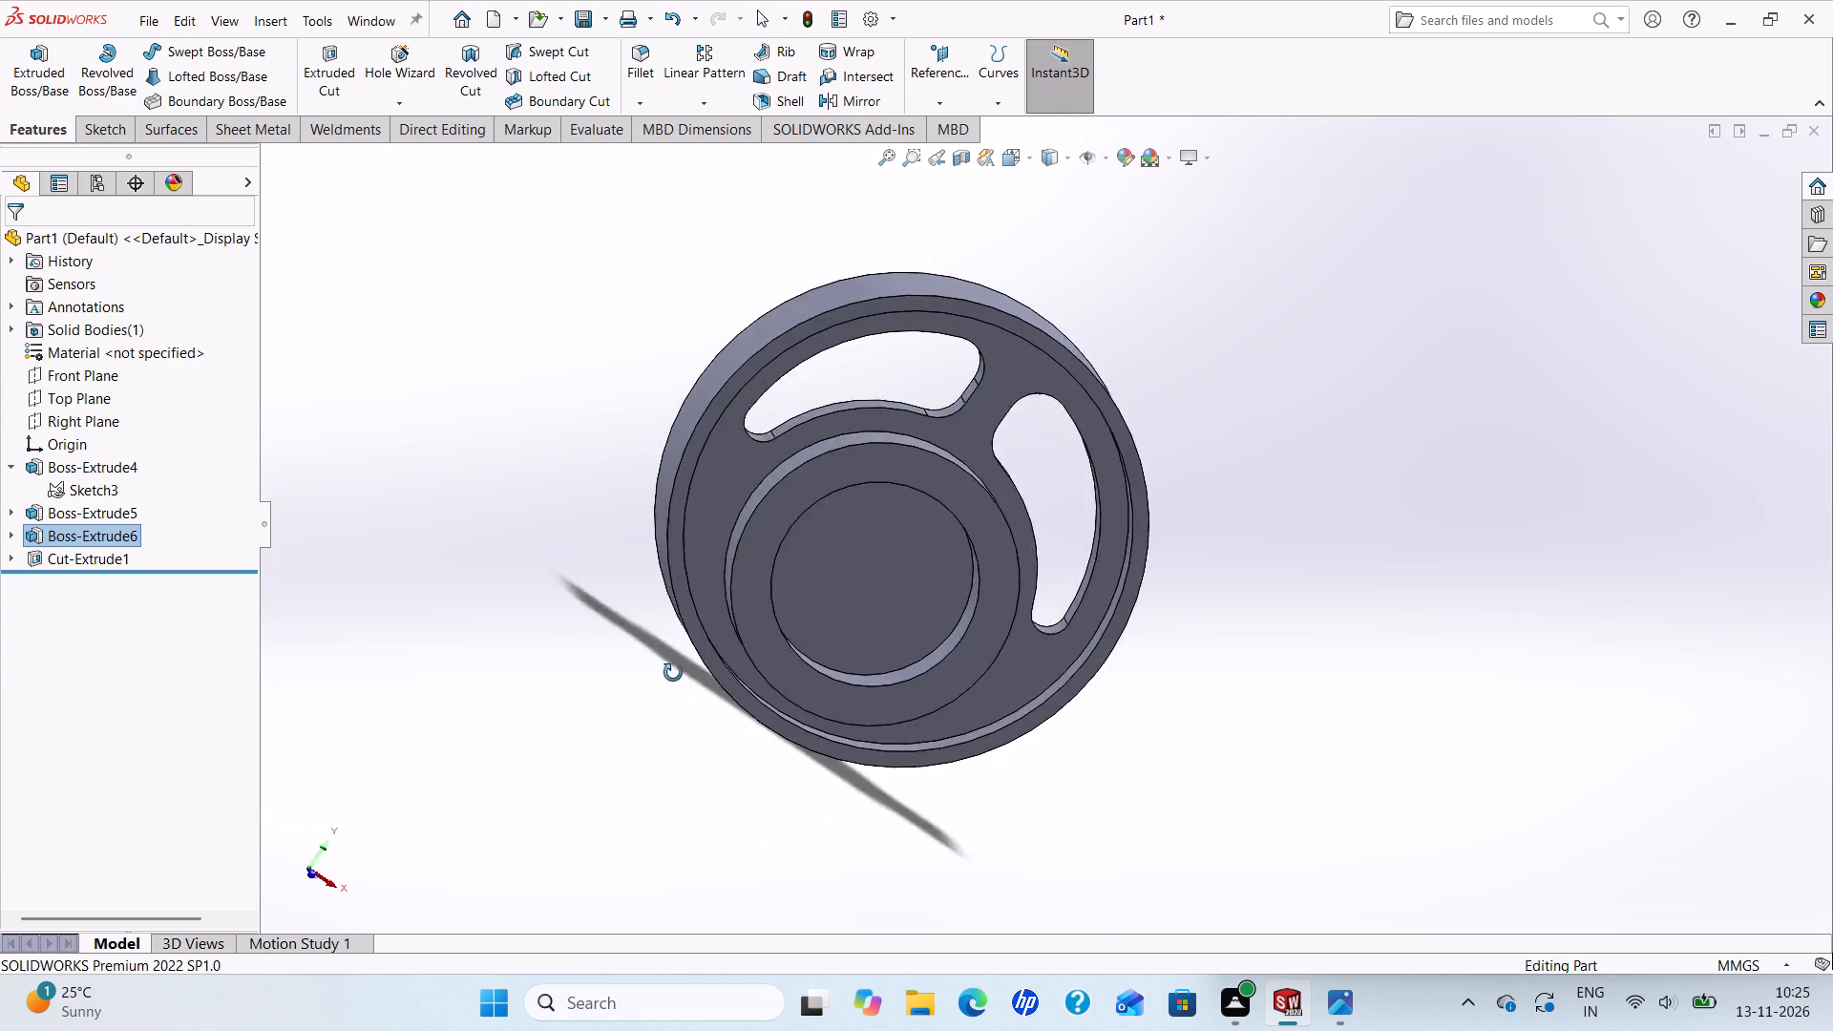
middle_drag(673, 673, 701, 632)
scroll(870, 535, up, 2)
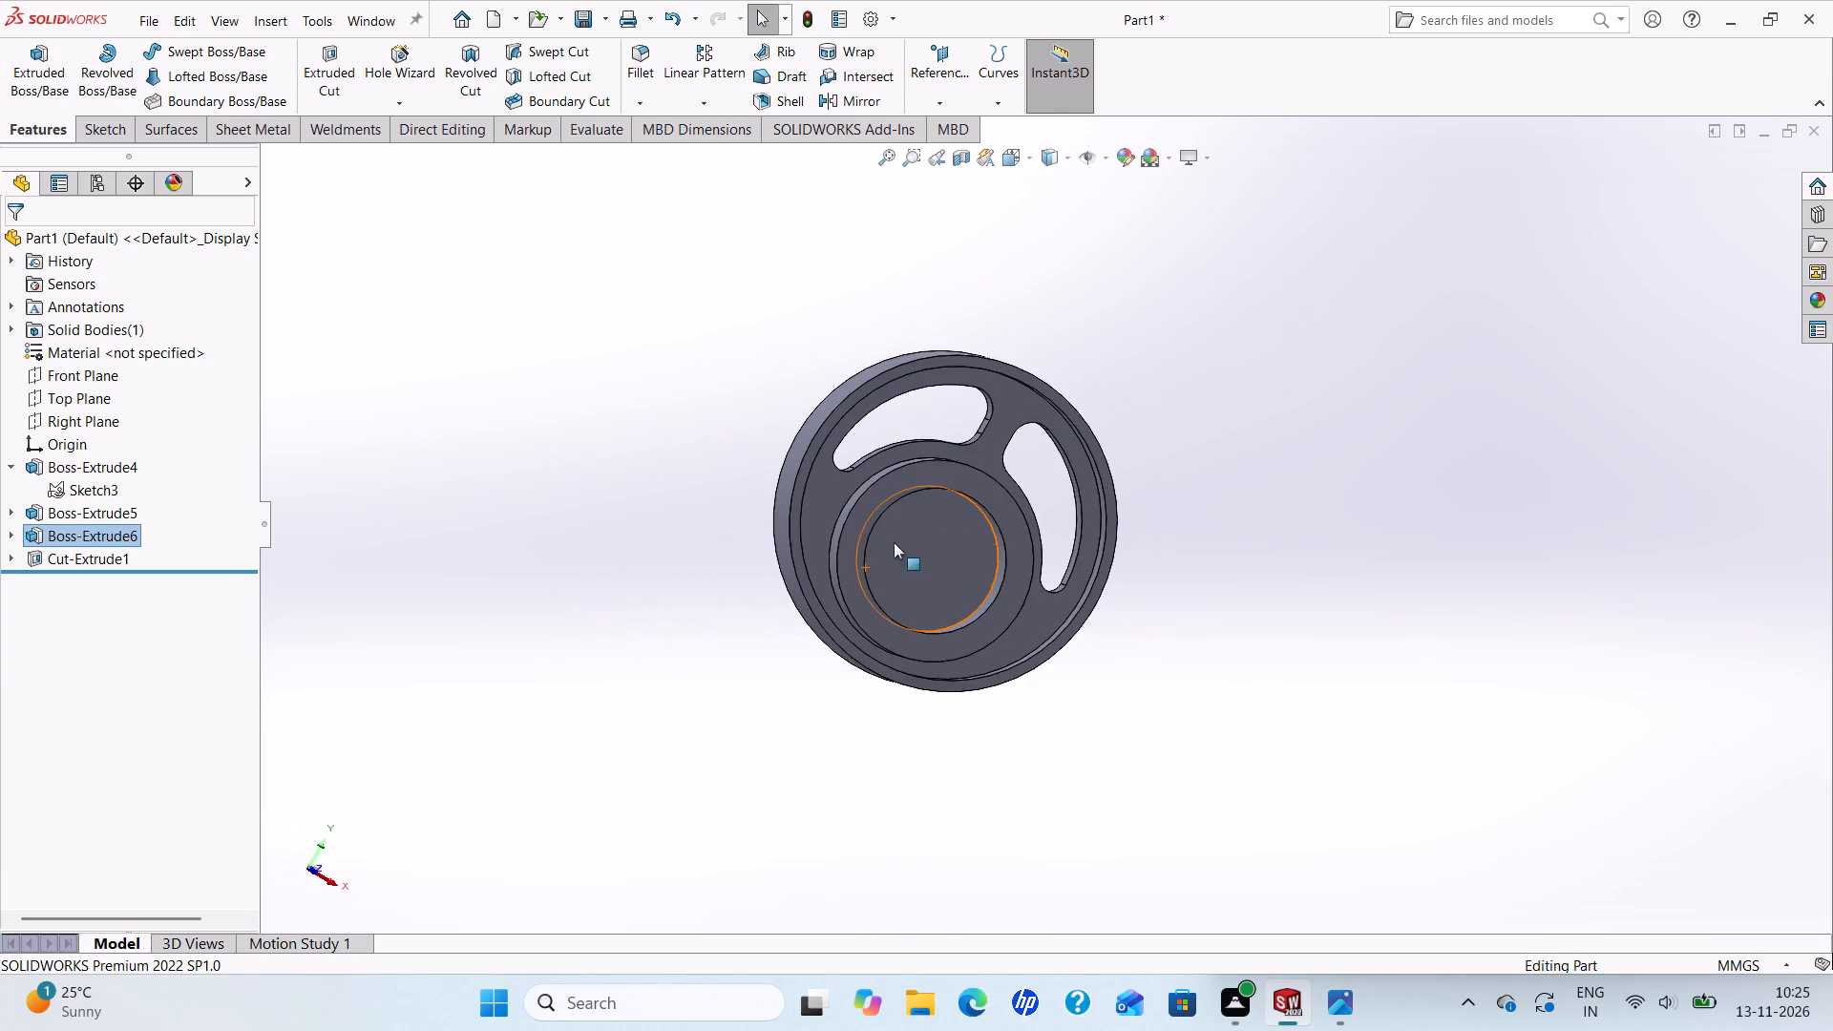
scroll(937, 553, down, 1)
click(1338, 1011)
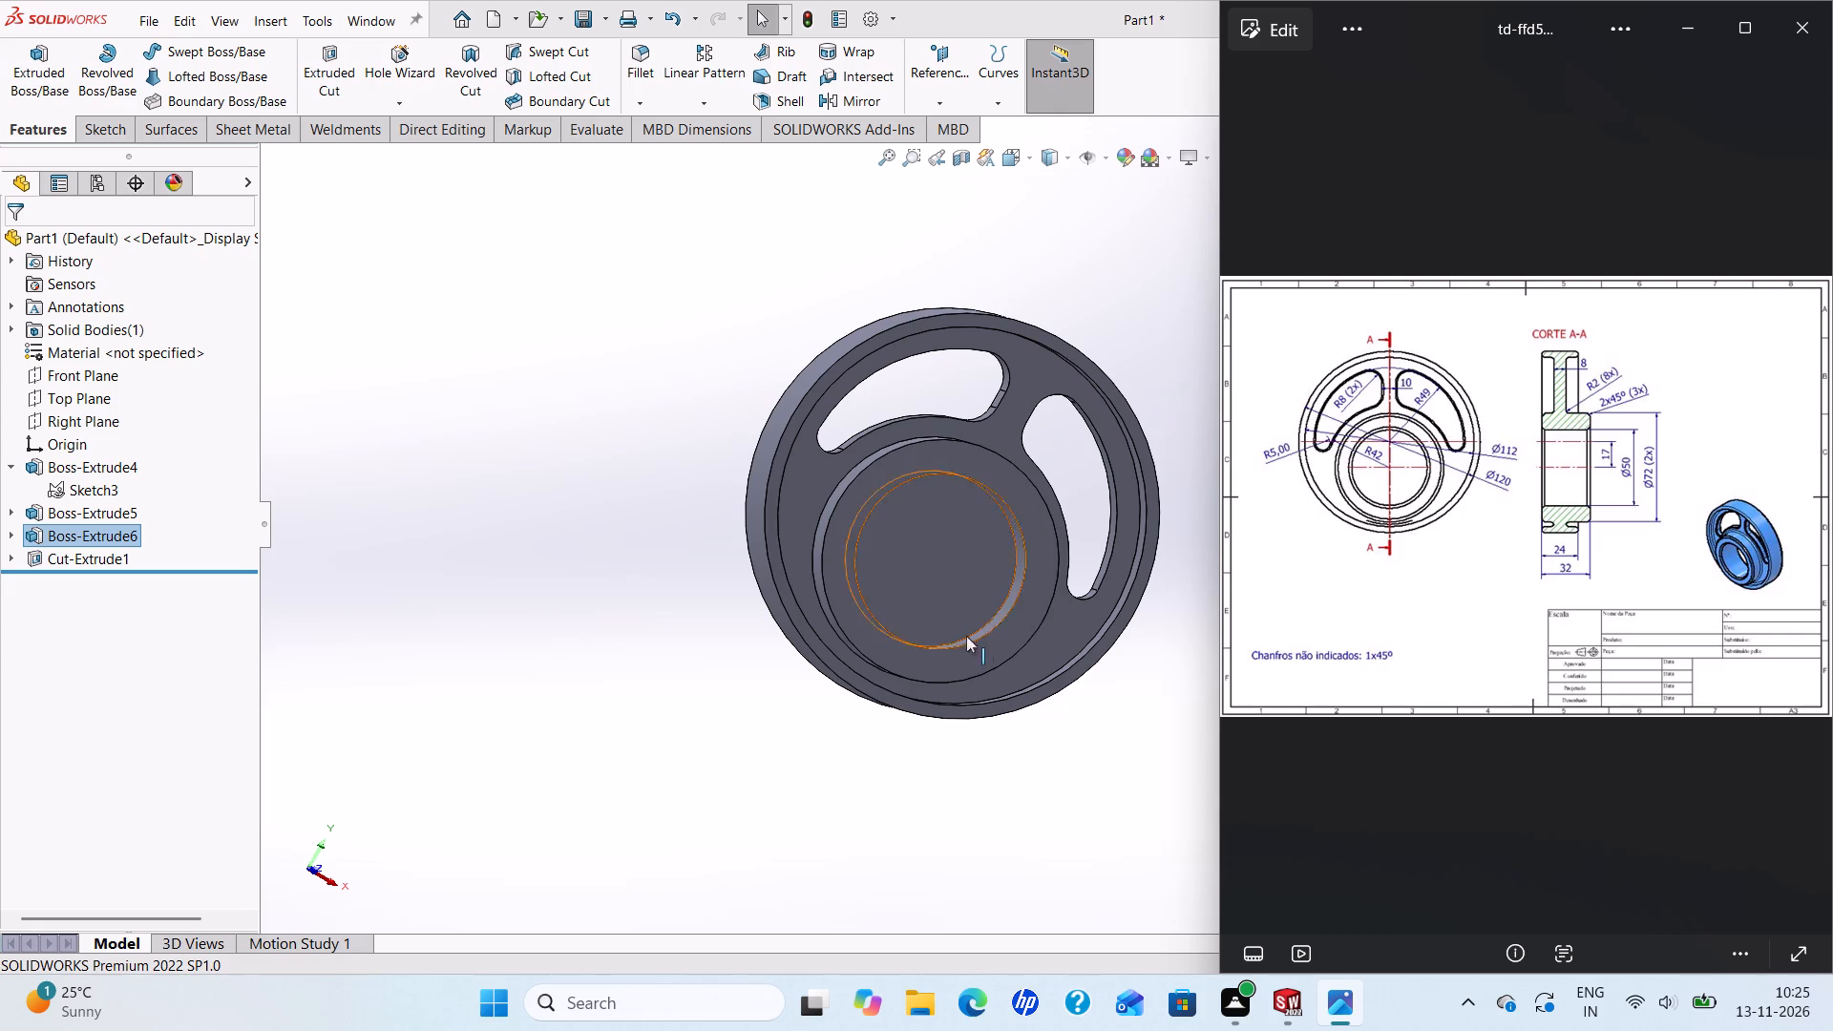
scroll(1159, 580, up, 2)
scroll(1150, 574, down, 1)
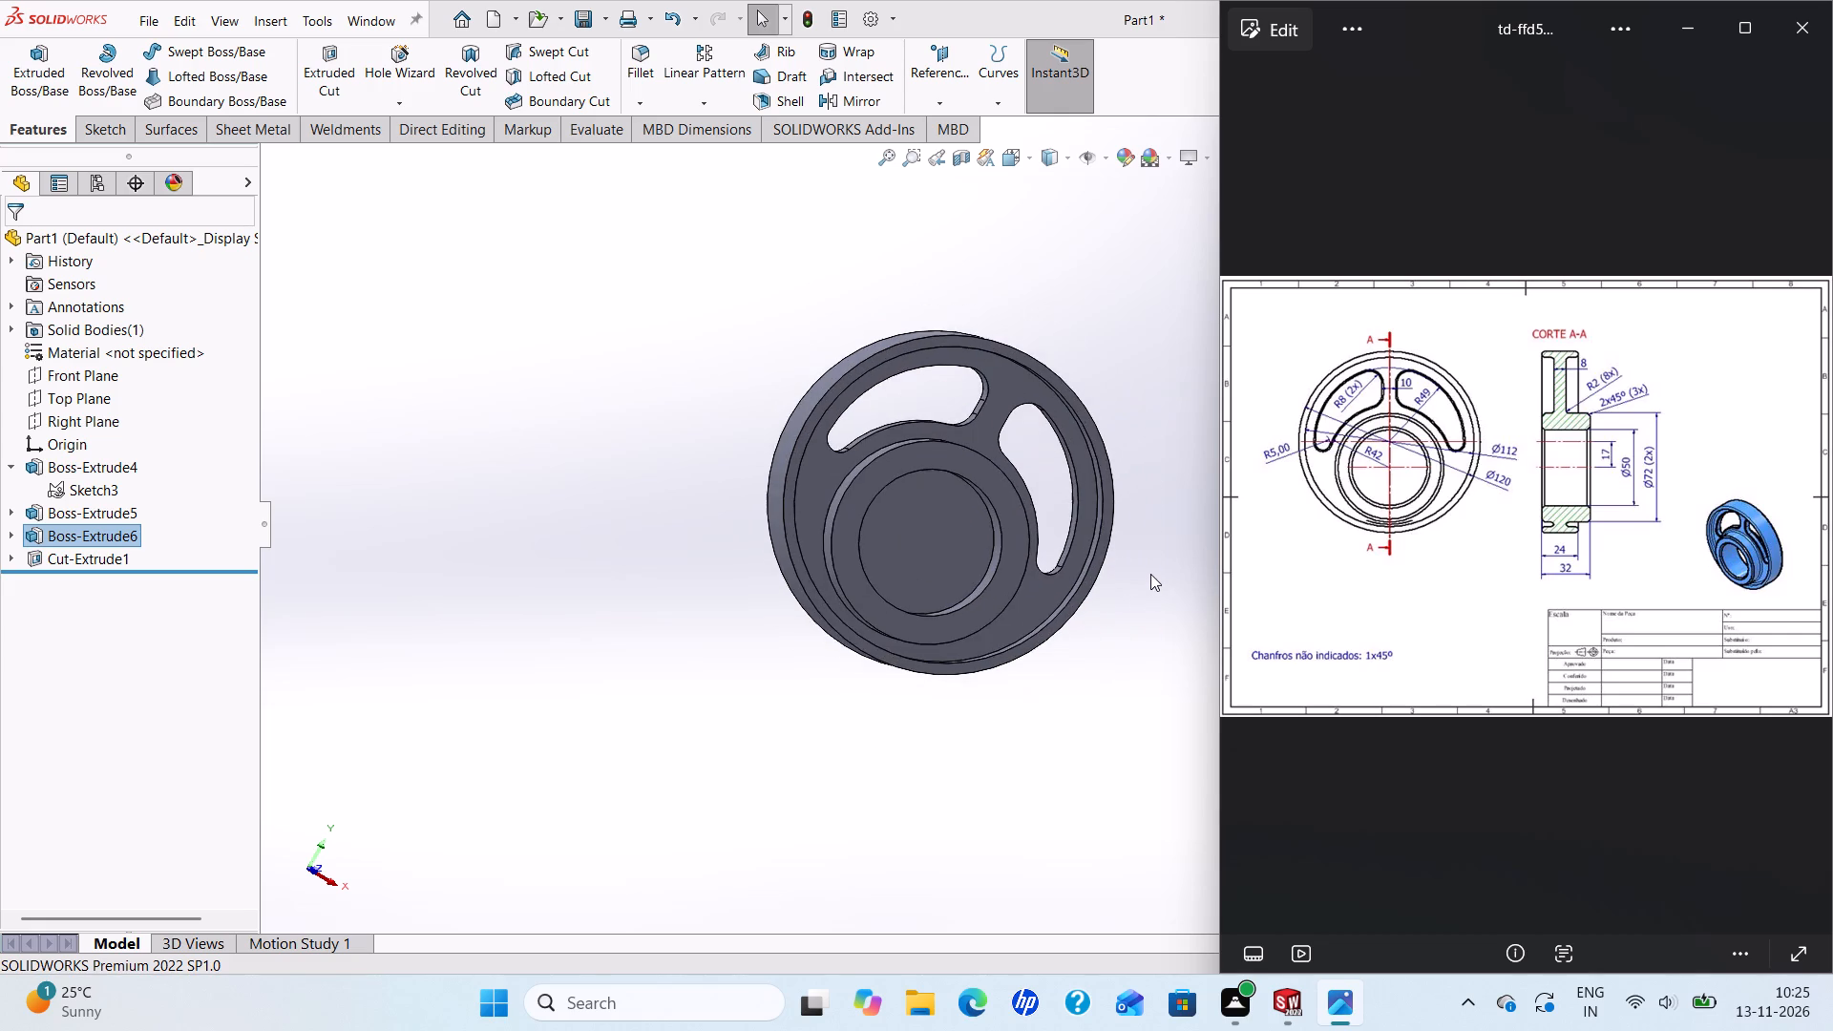
scroll(1150, 562, up, 1)
scroll(1149, 445, down, 2)
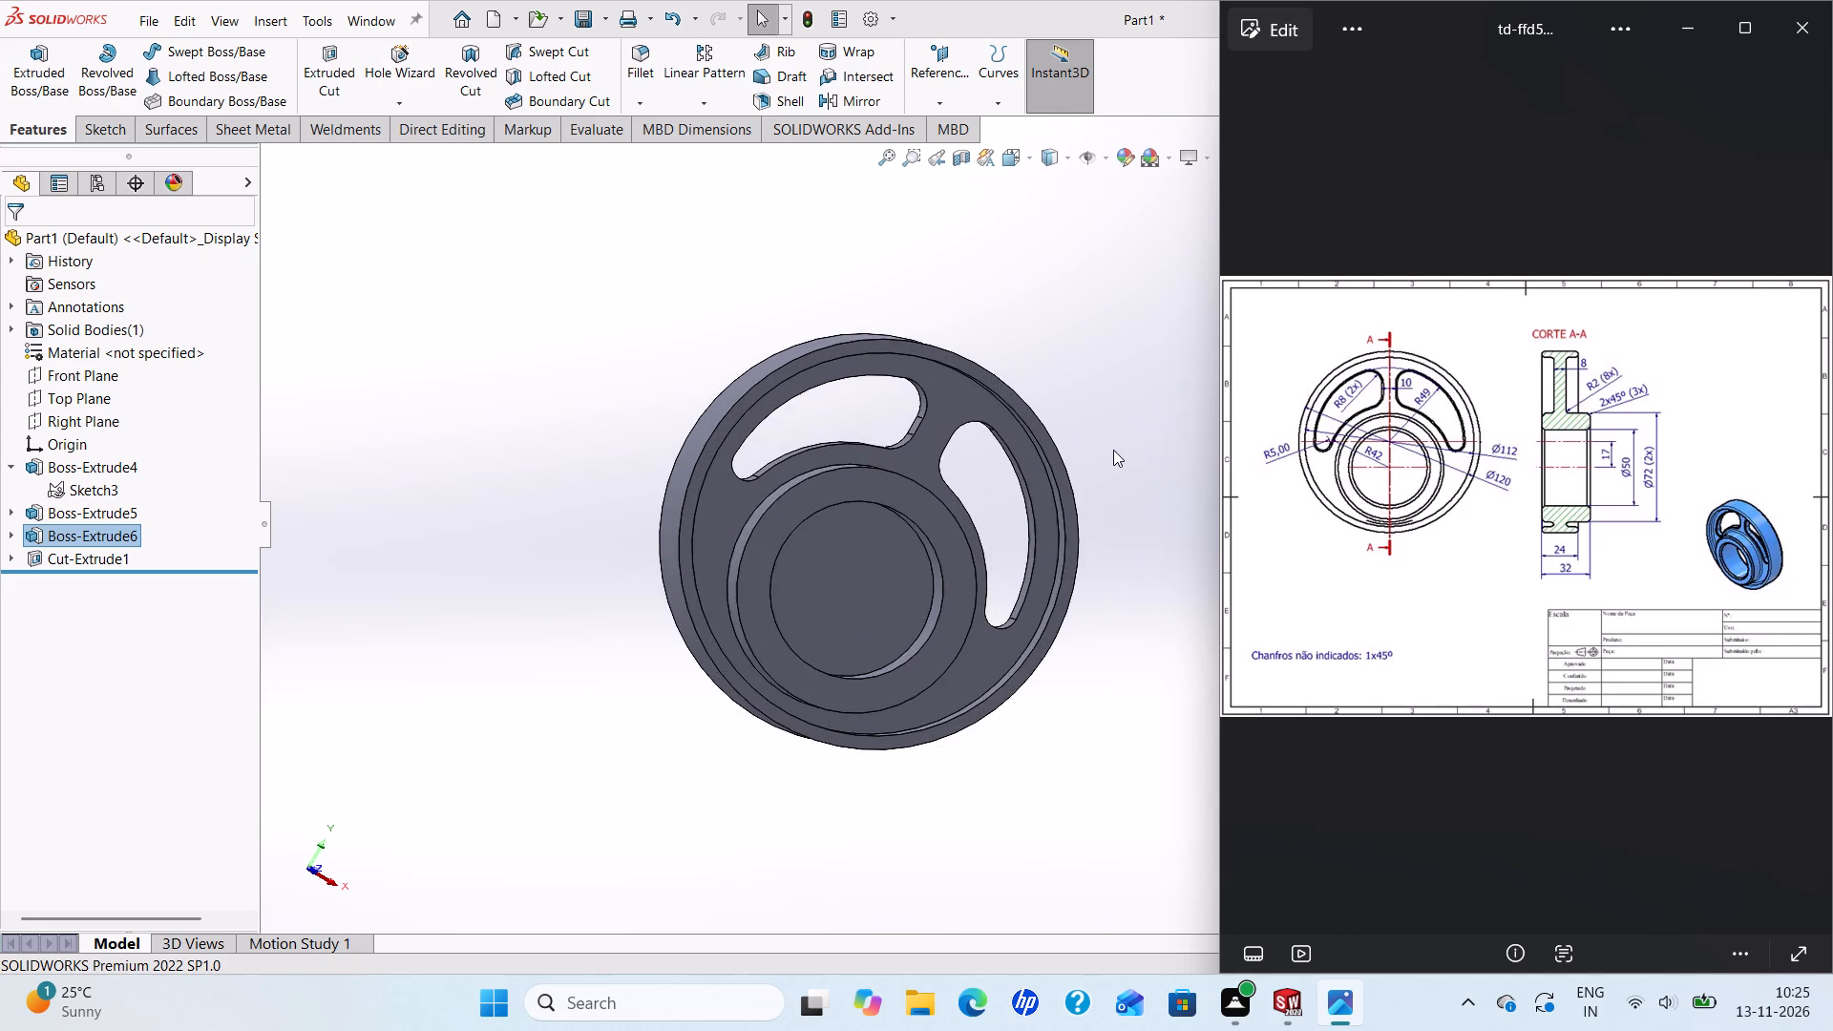
scroll(1113, 450, up, 1)
scroll(1091, 463, down, 3)
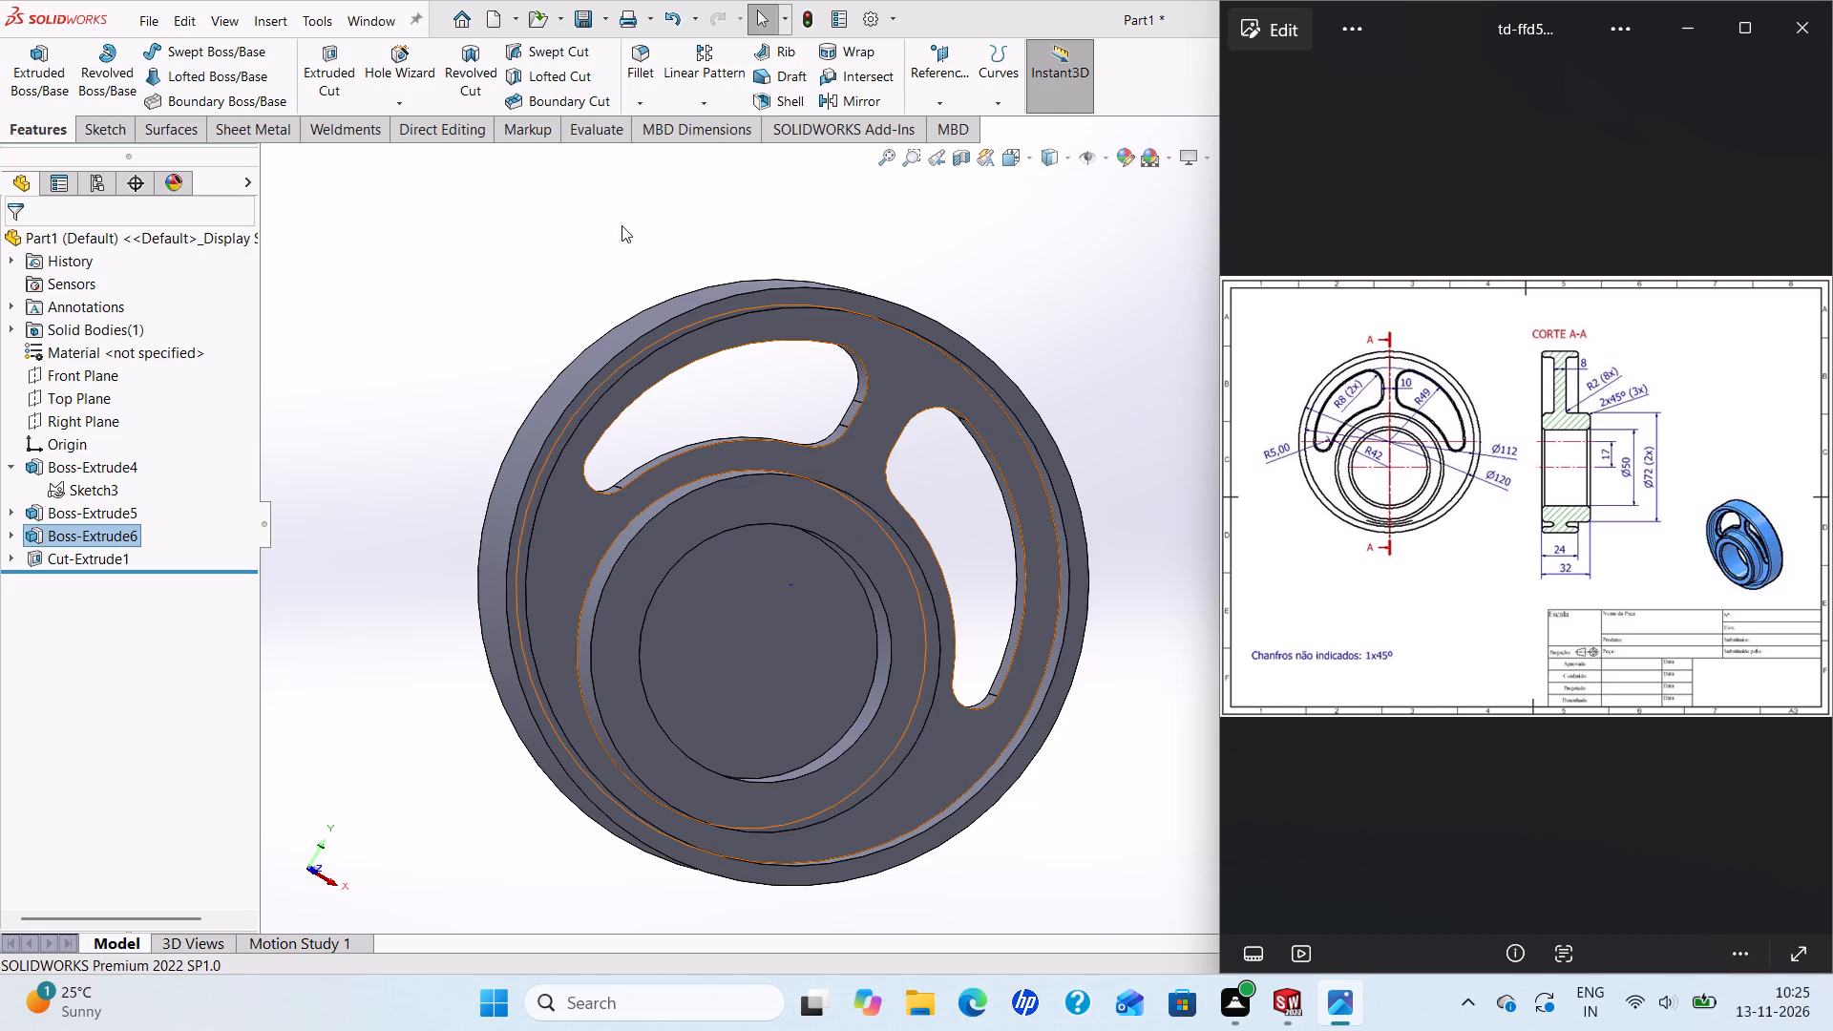
Fillet the edges of both web faces, including the rim, hub and arc-slot edges, with a symmetric 2 mm radius.
click(643, 79)
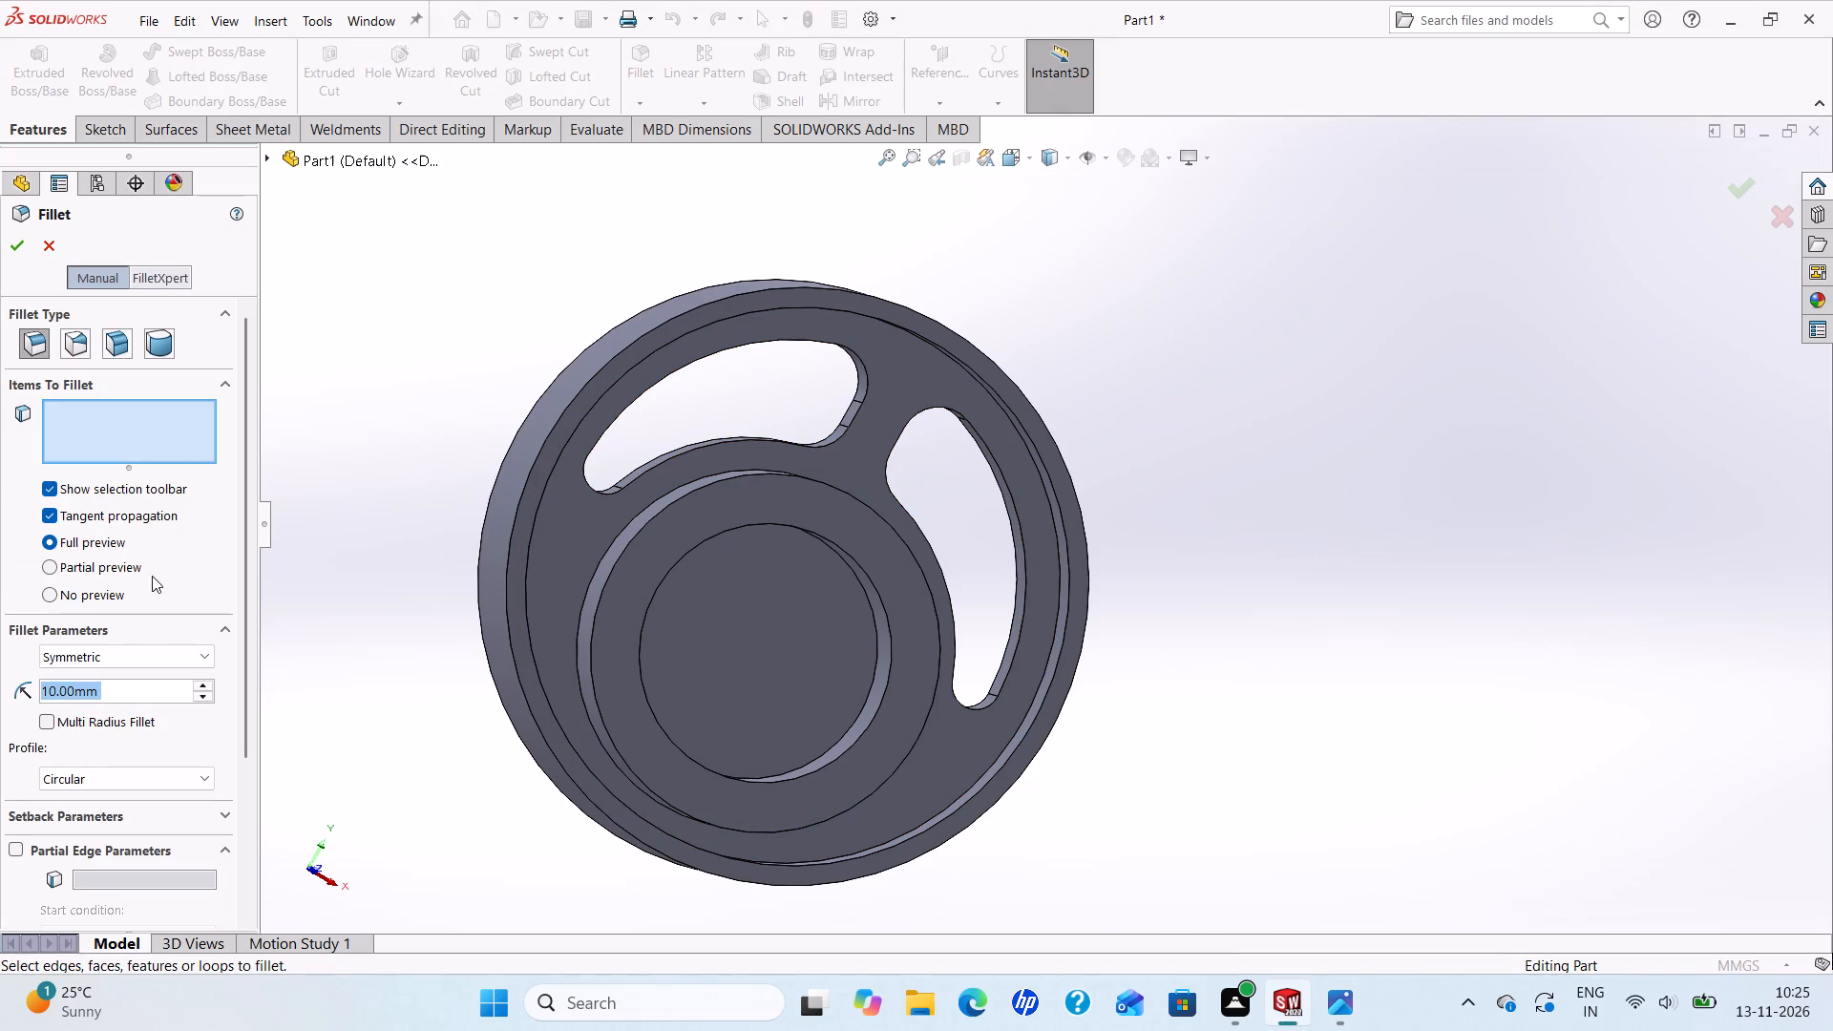
key(2)
key(Return)
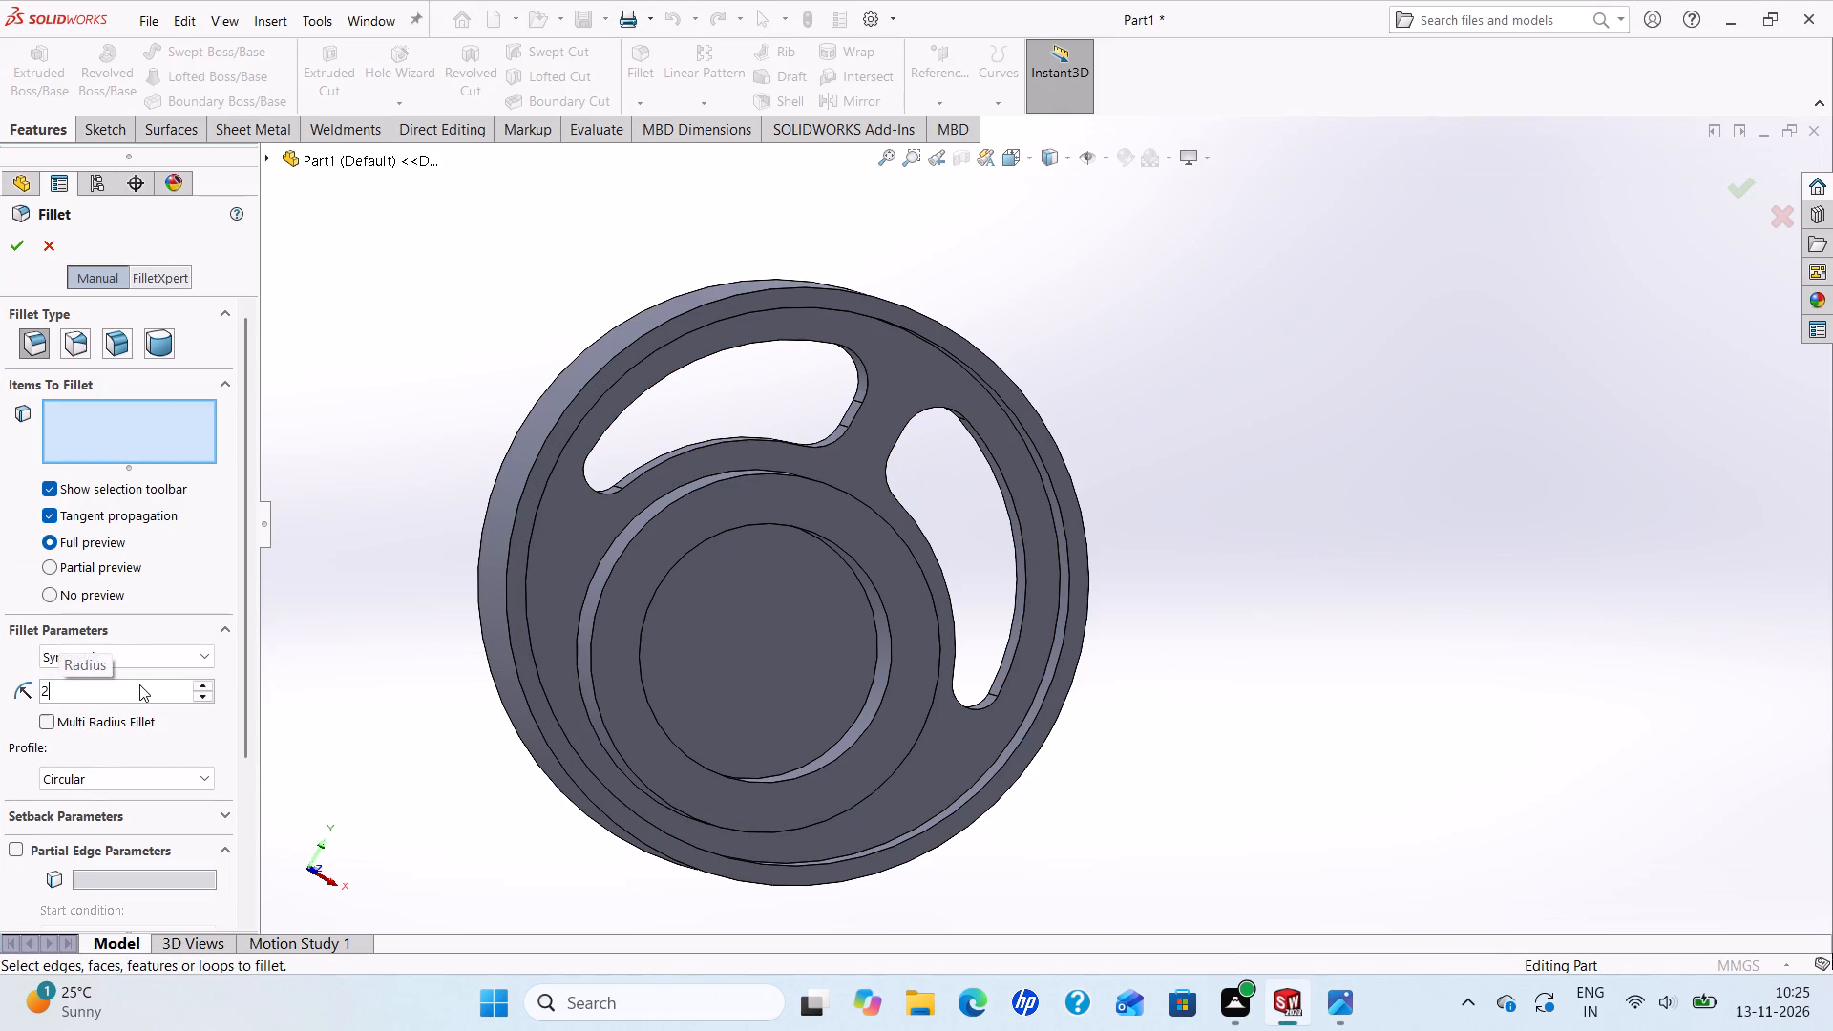
click(1336, 1014)
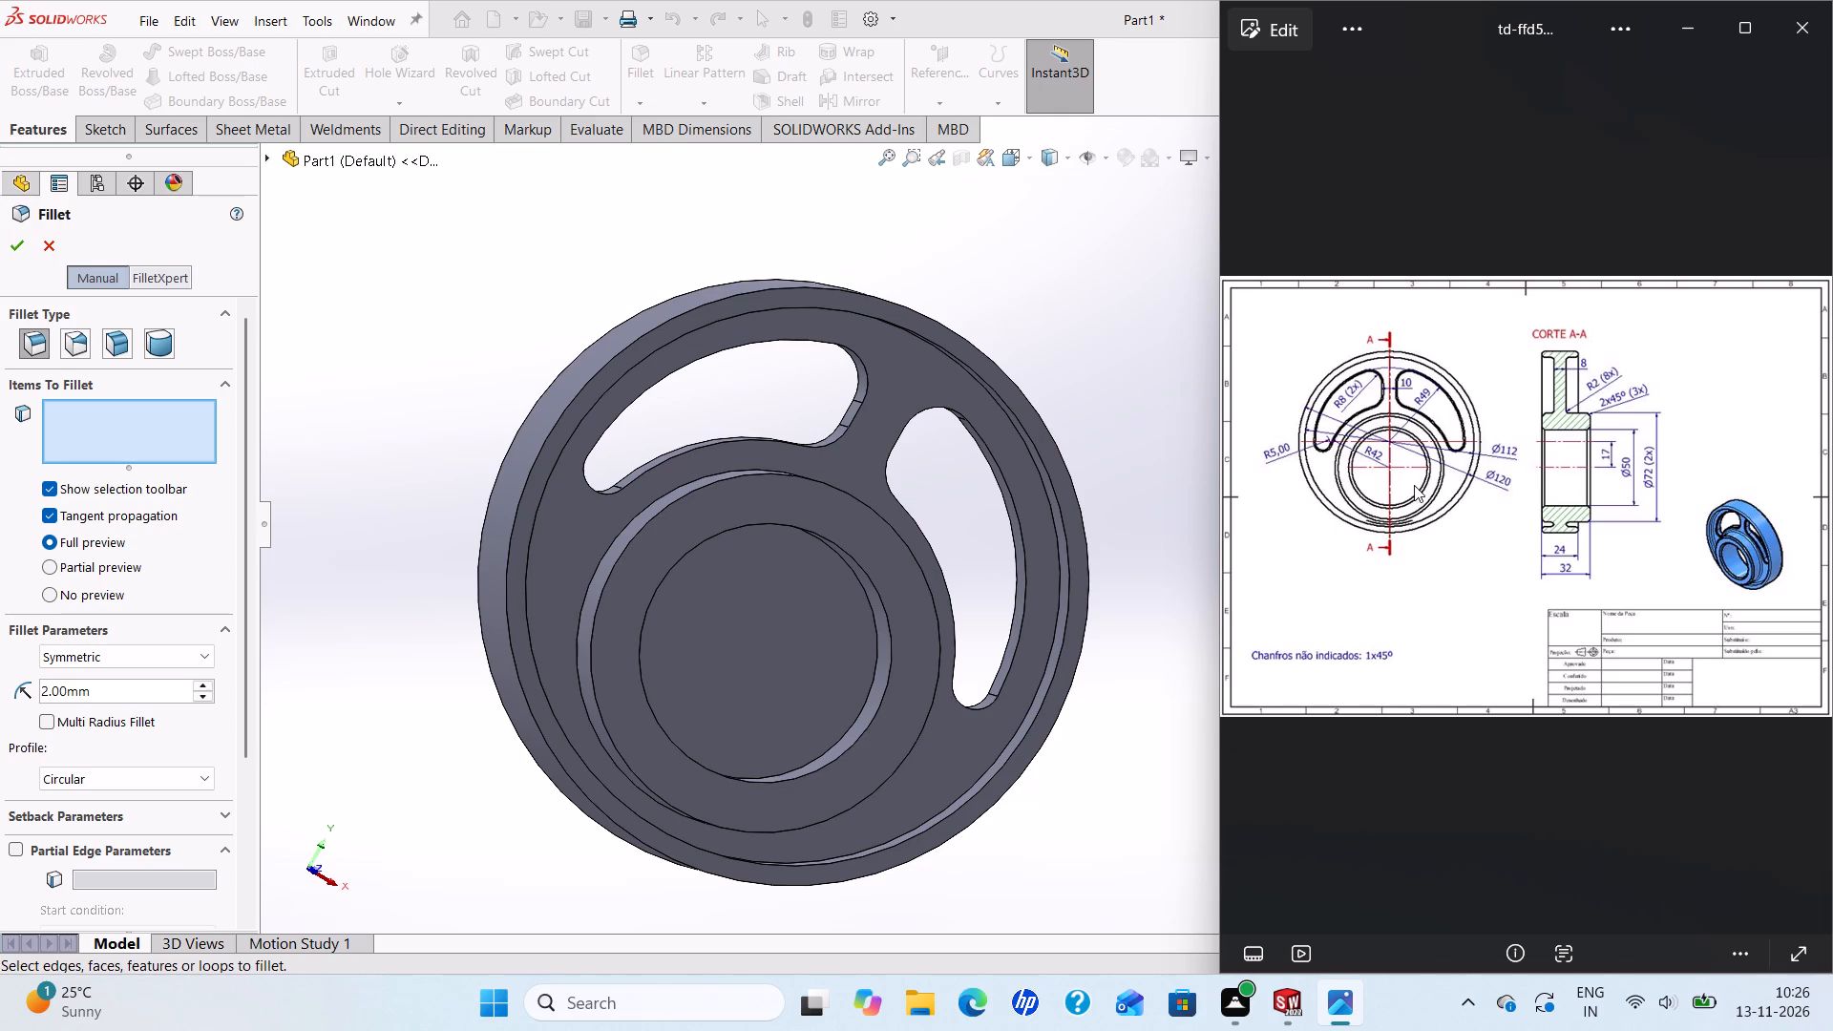
click(1129, 751)
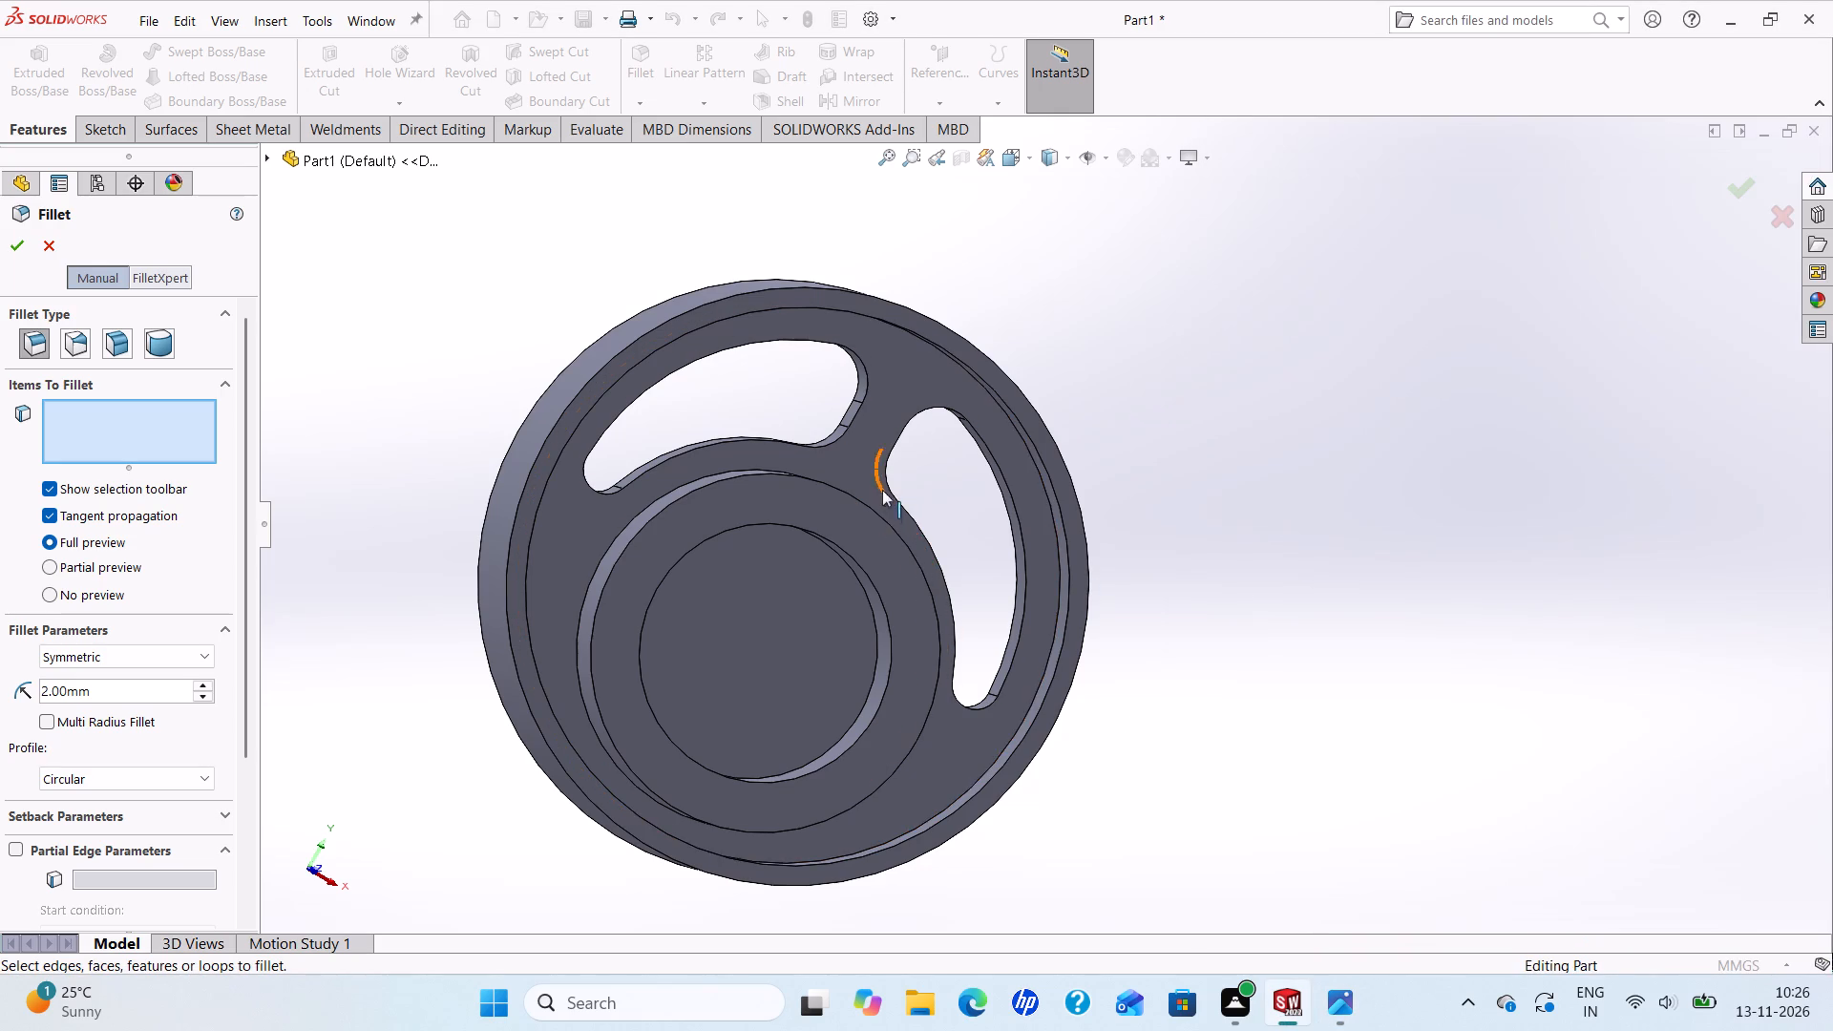
click(874, 387)
scroll(859, 566, up, 2)
scroll(1051, 685, down, 1)
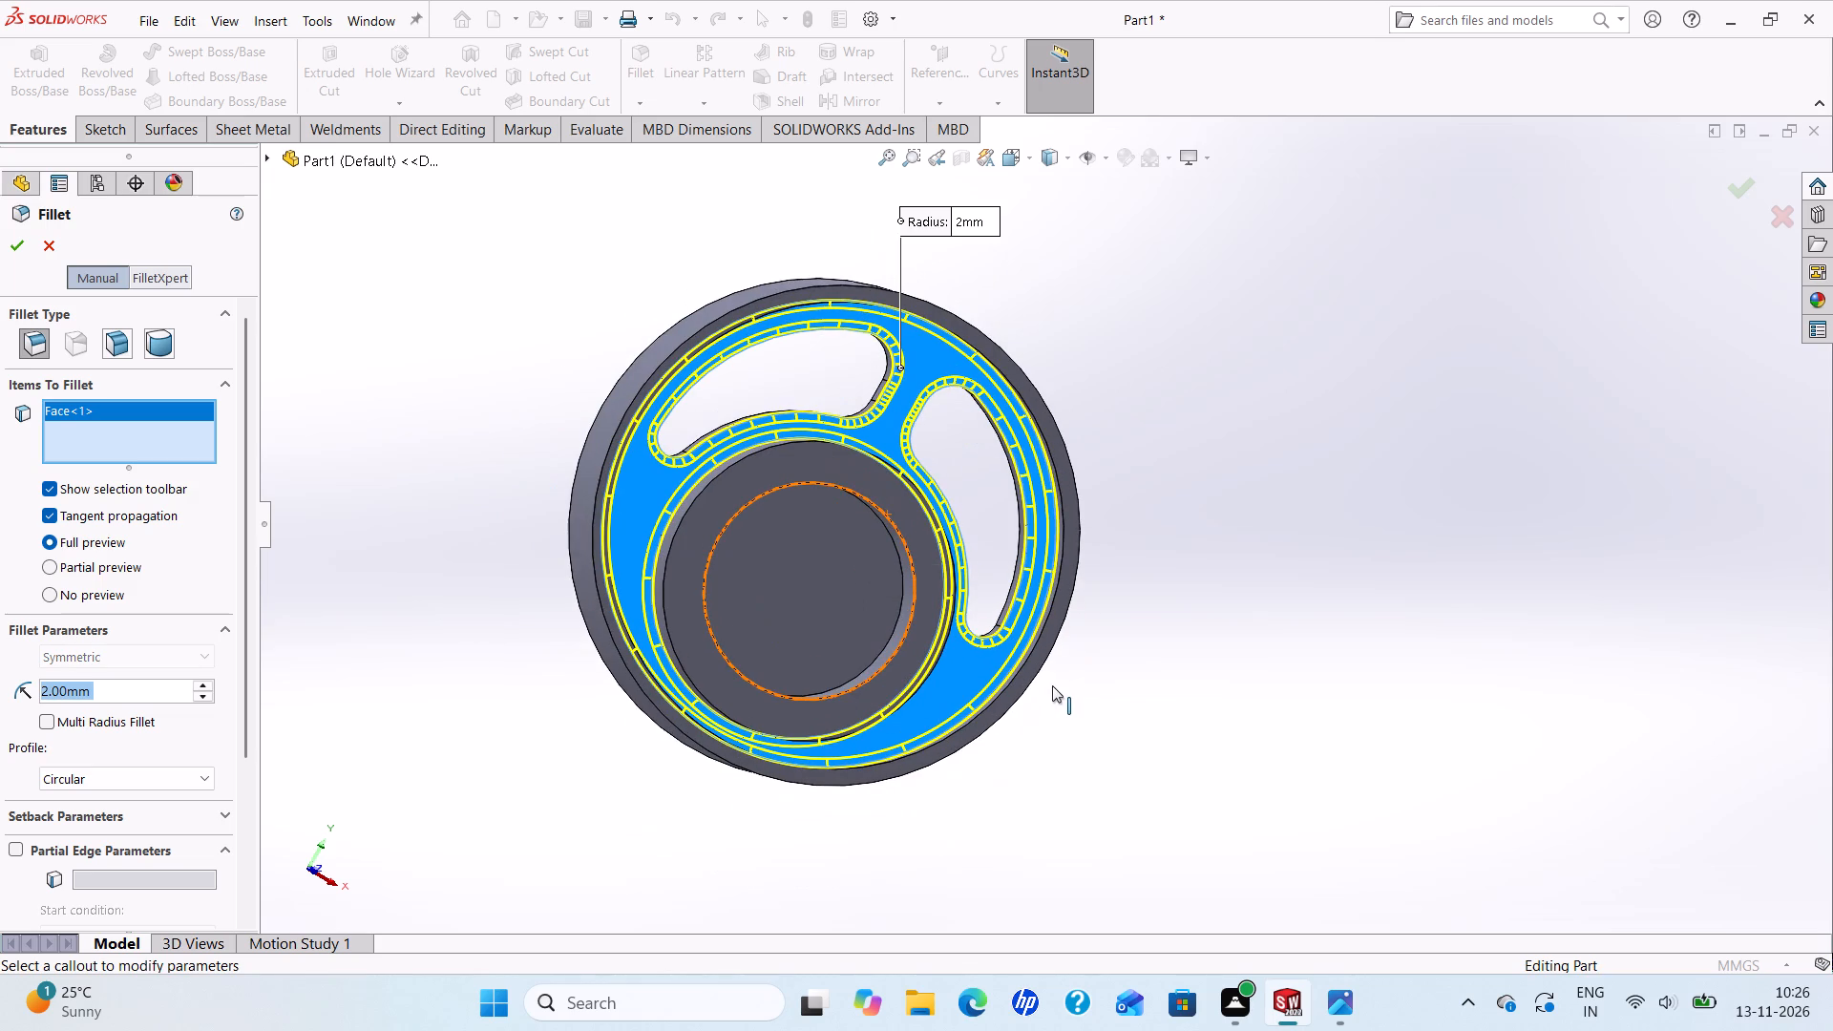
middle_drag(1046, 751, 1066, 494)
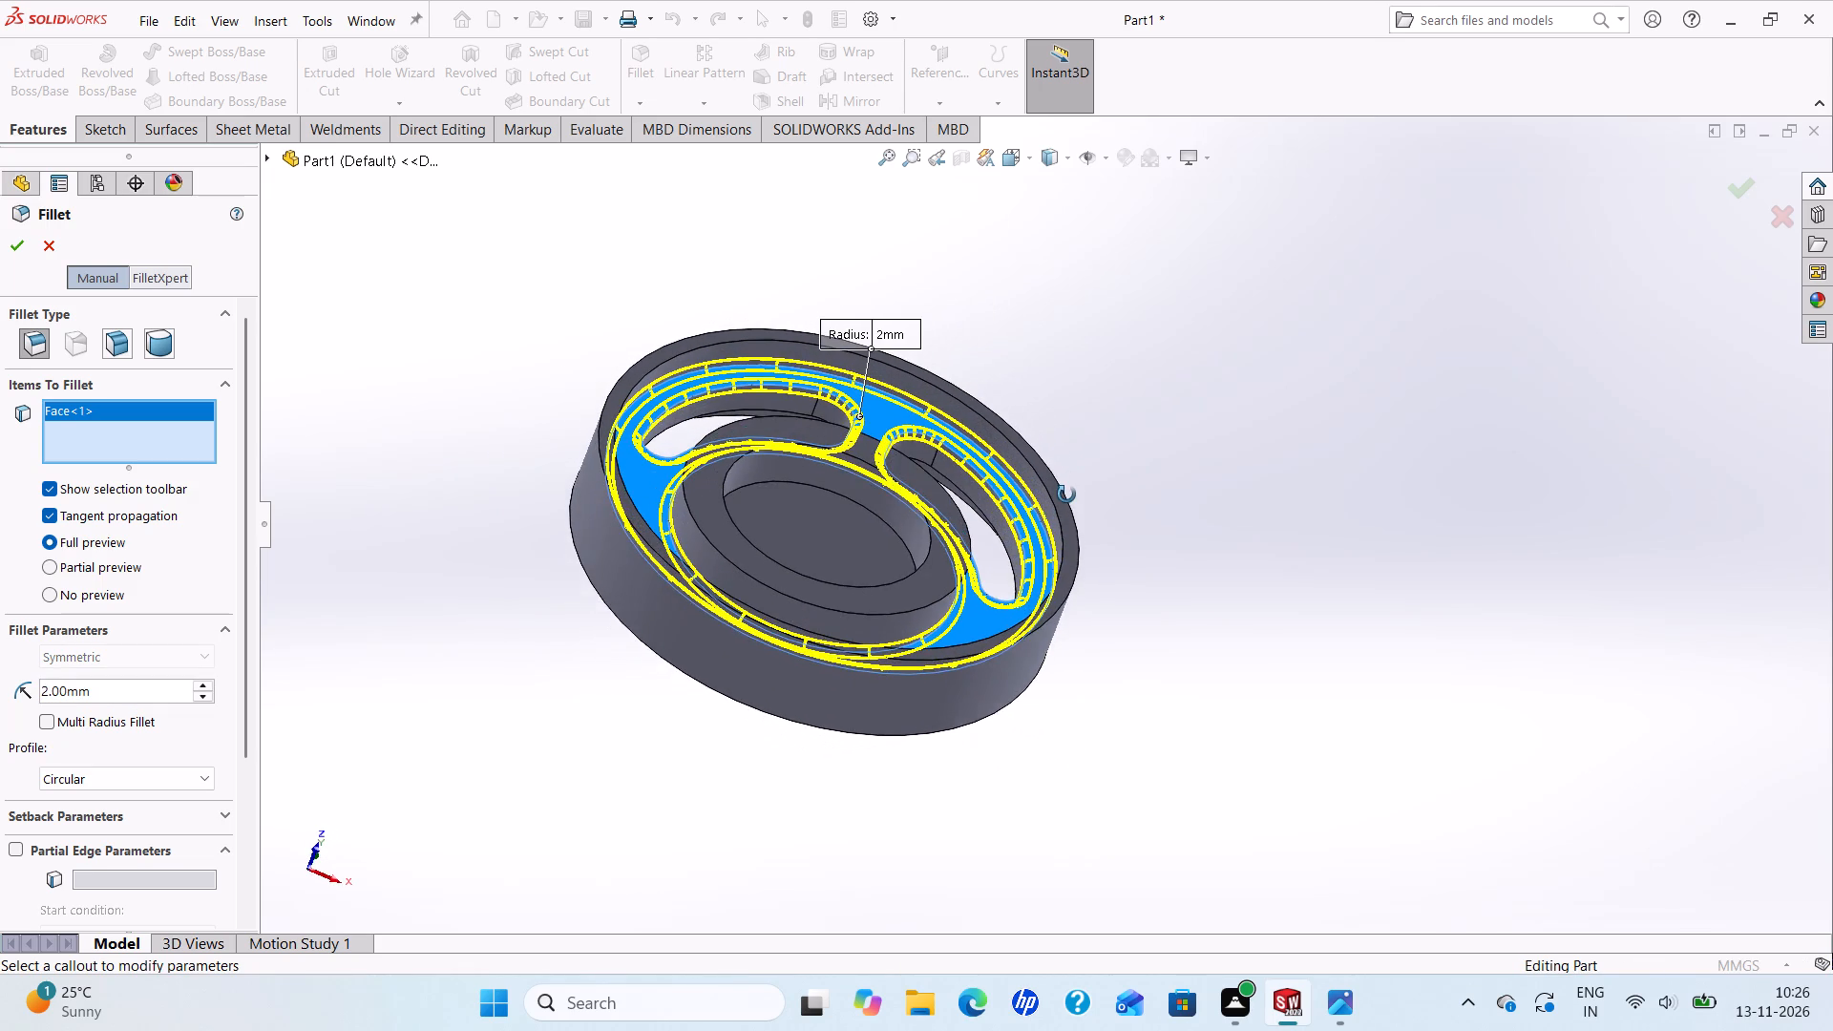
middle_drag(1066, 494, 1056, 538)
middle_drag(1364, 699, 1212, 594)
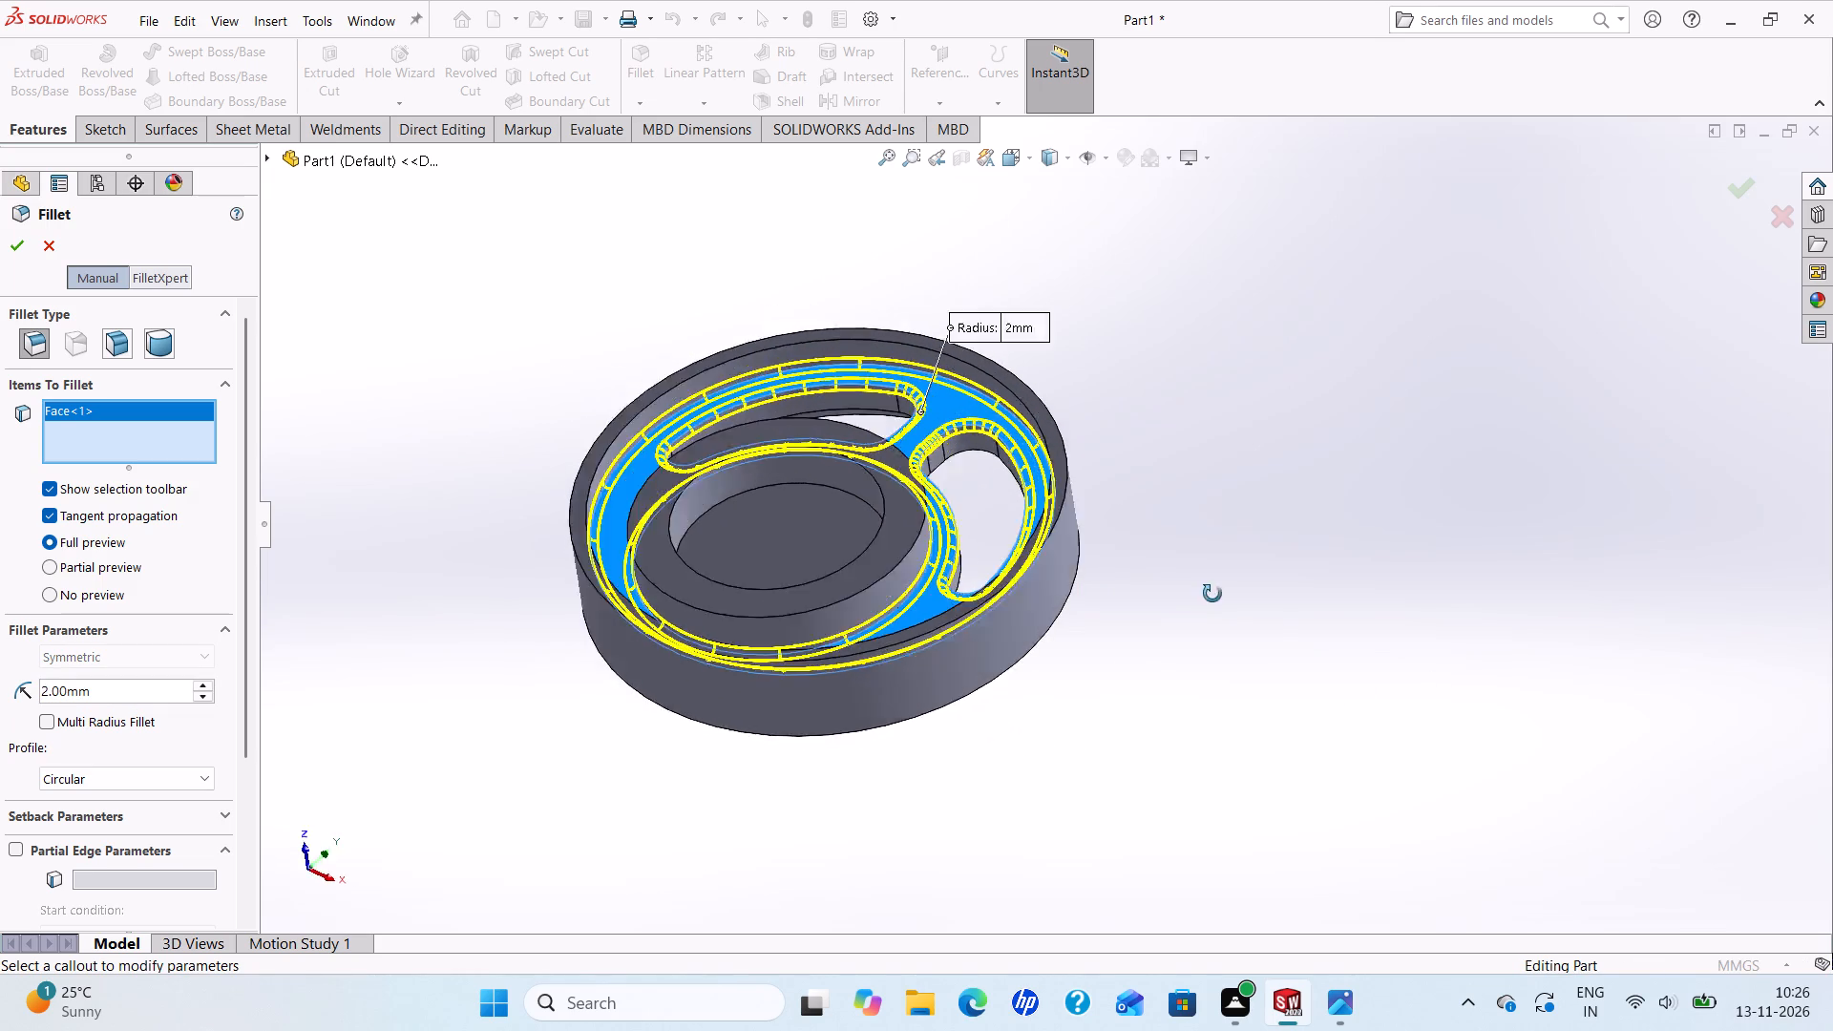
middle_drag(1212, 594, 1059, 362)
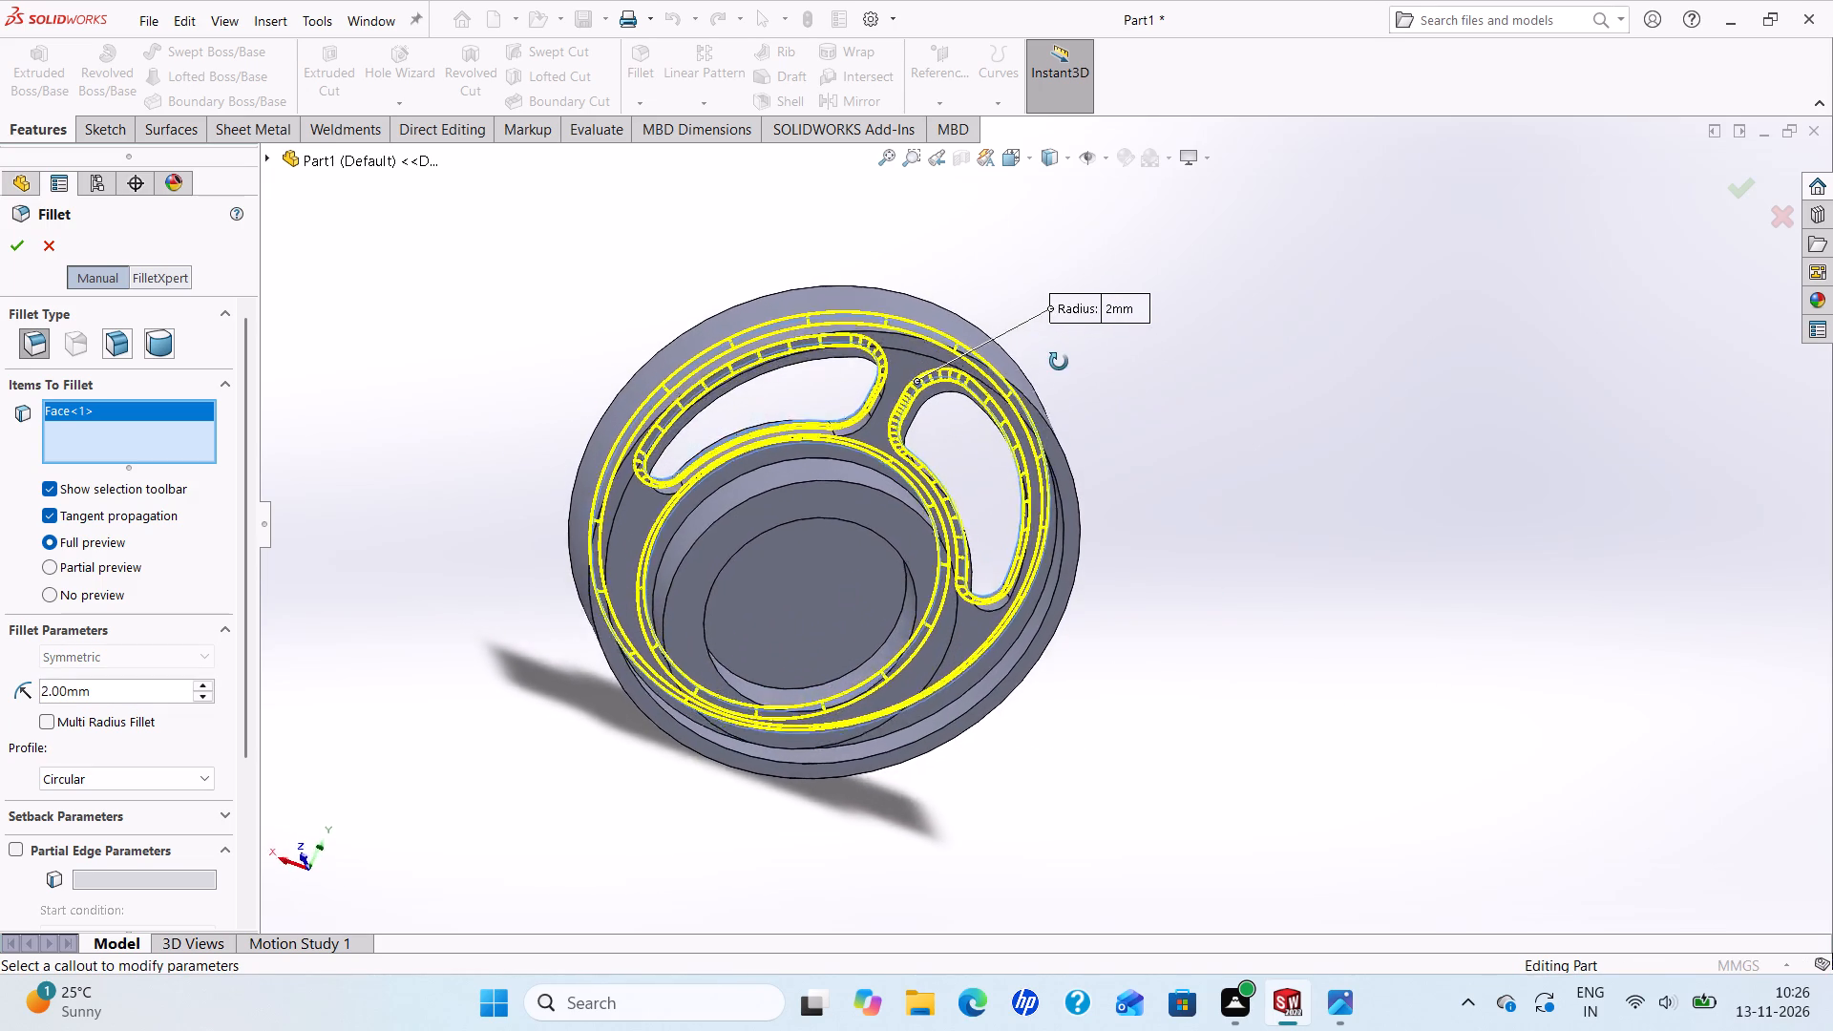
middle_drag(1059, 362, 1046, 333)
scroll(1046, 333, up, 1)
scroll(1022, 403, down, 1)
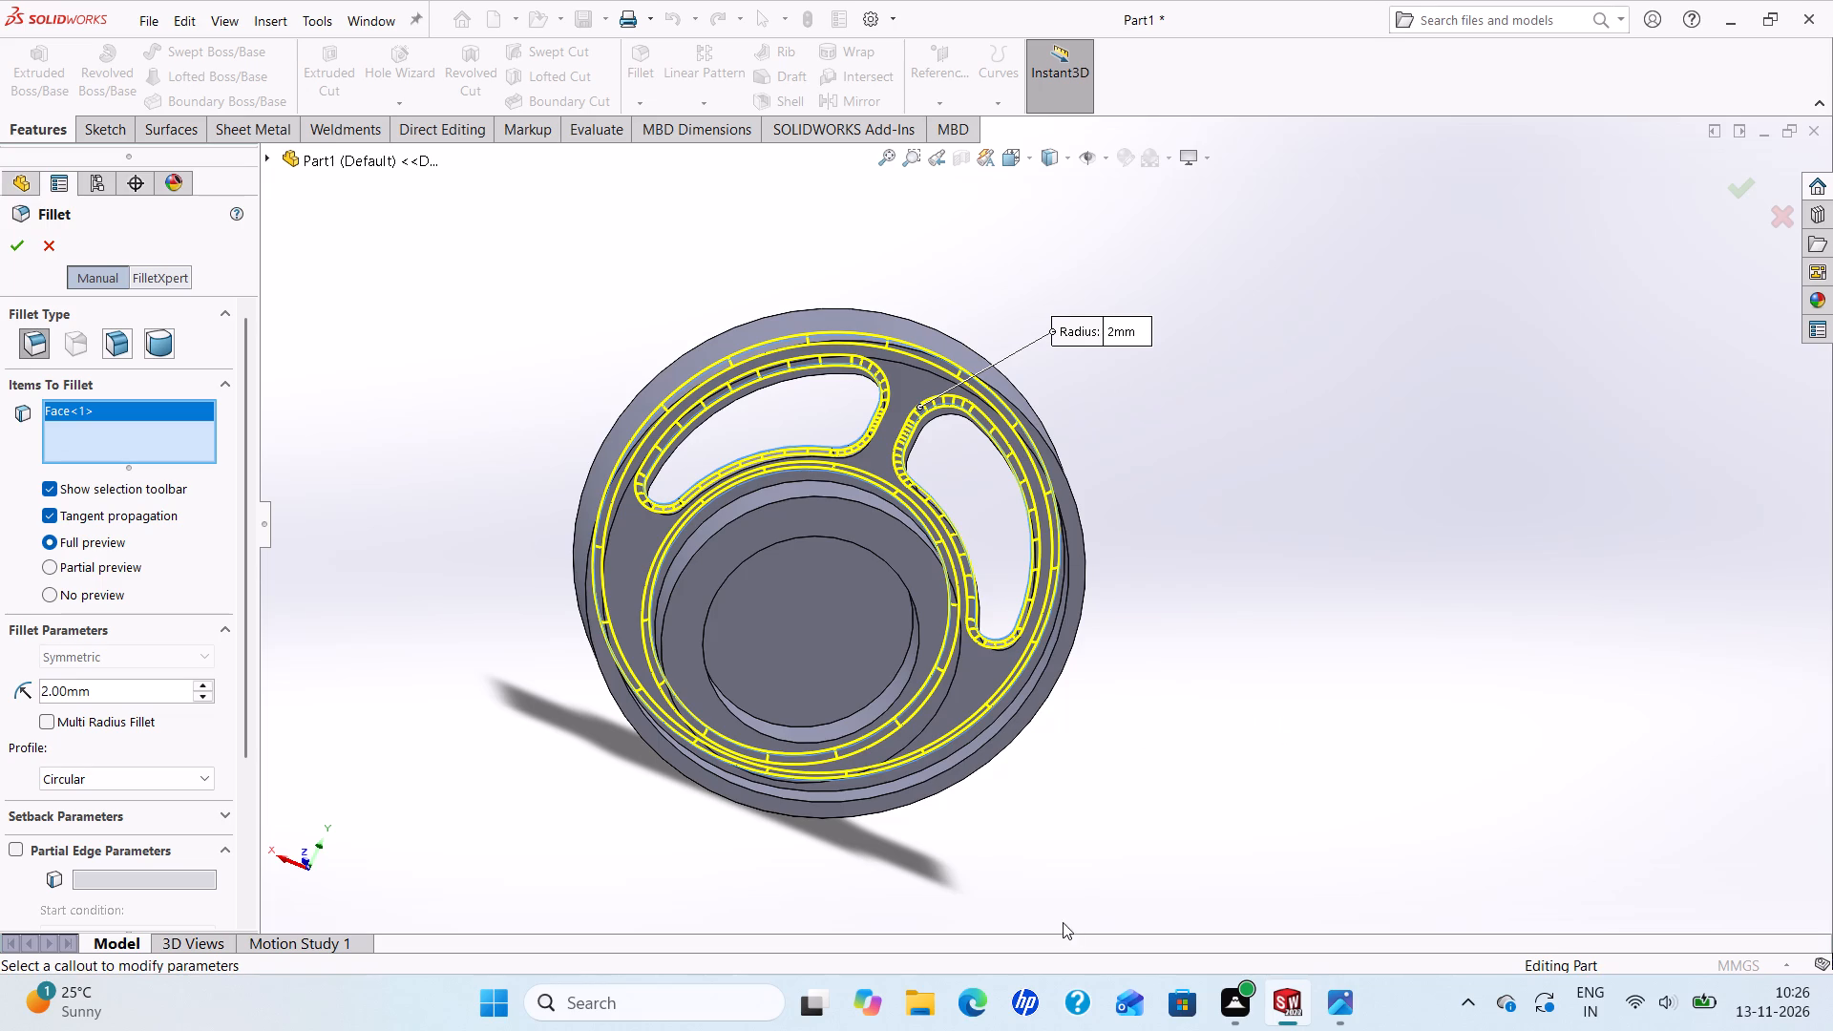
scroll(1002, 723, down, 3)
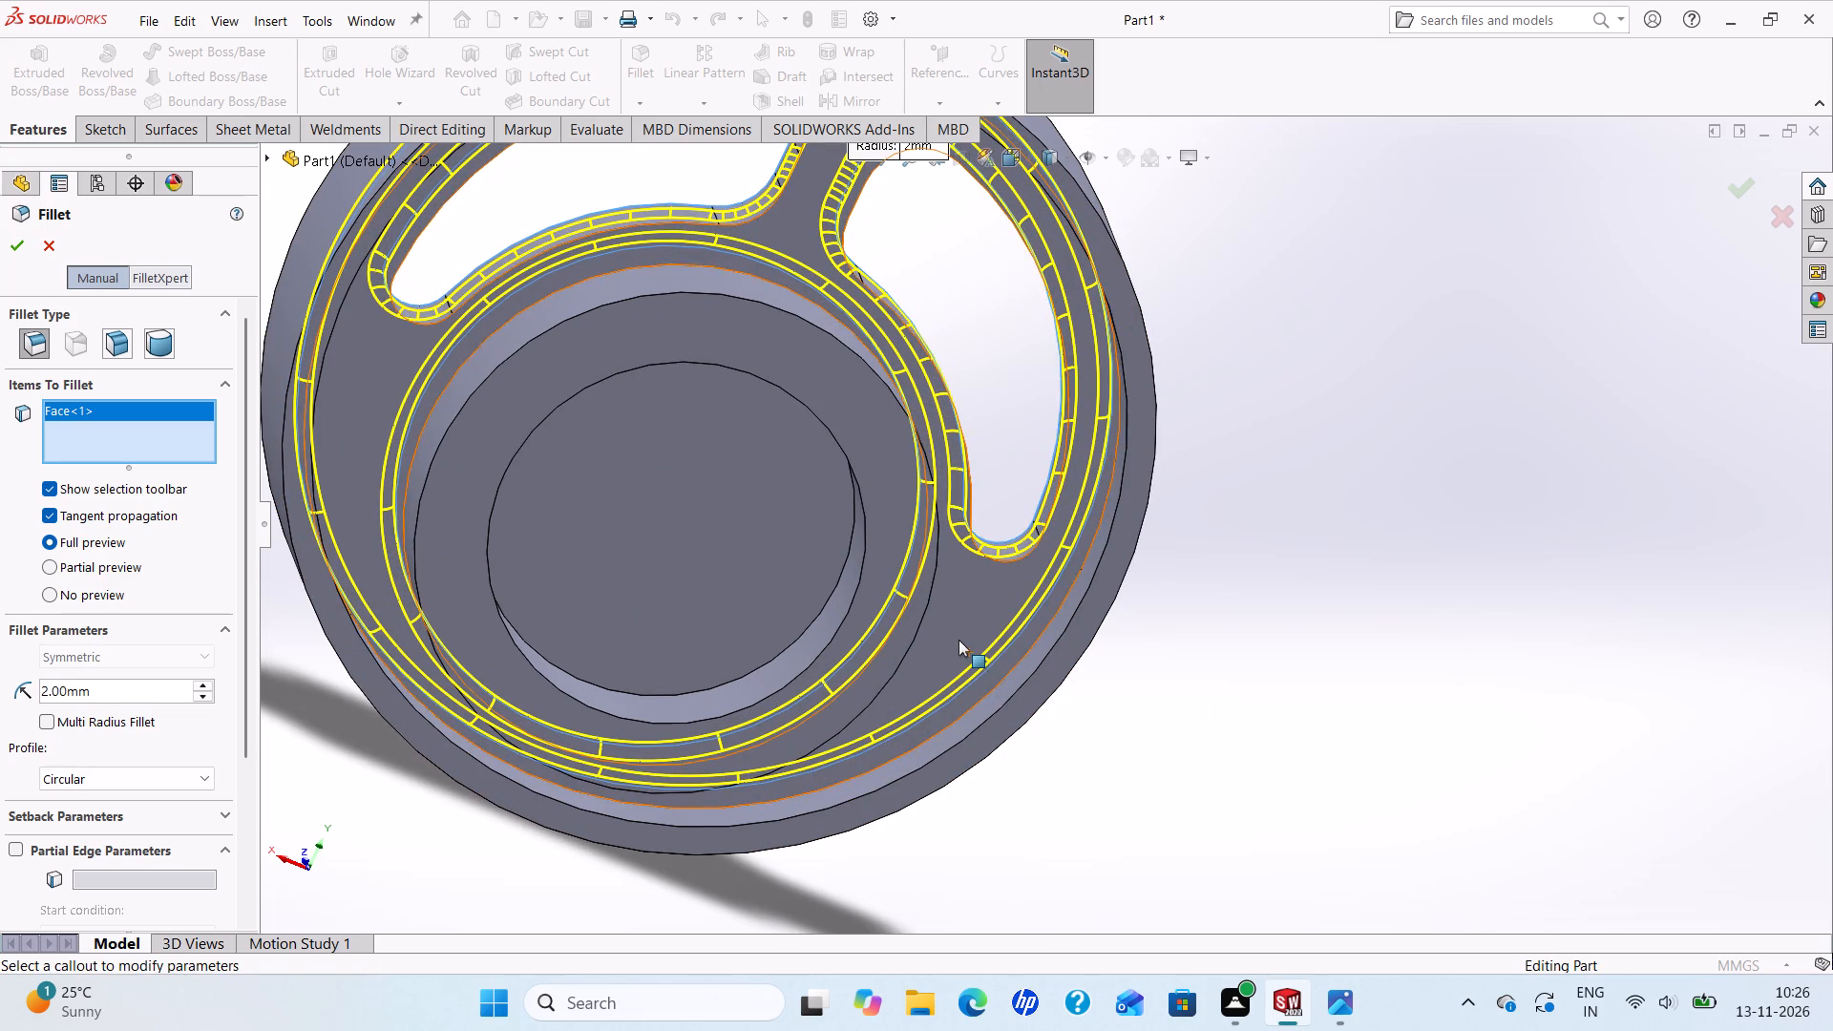
click(959, 639)
scroll(999, 647, up, 4)
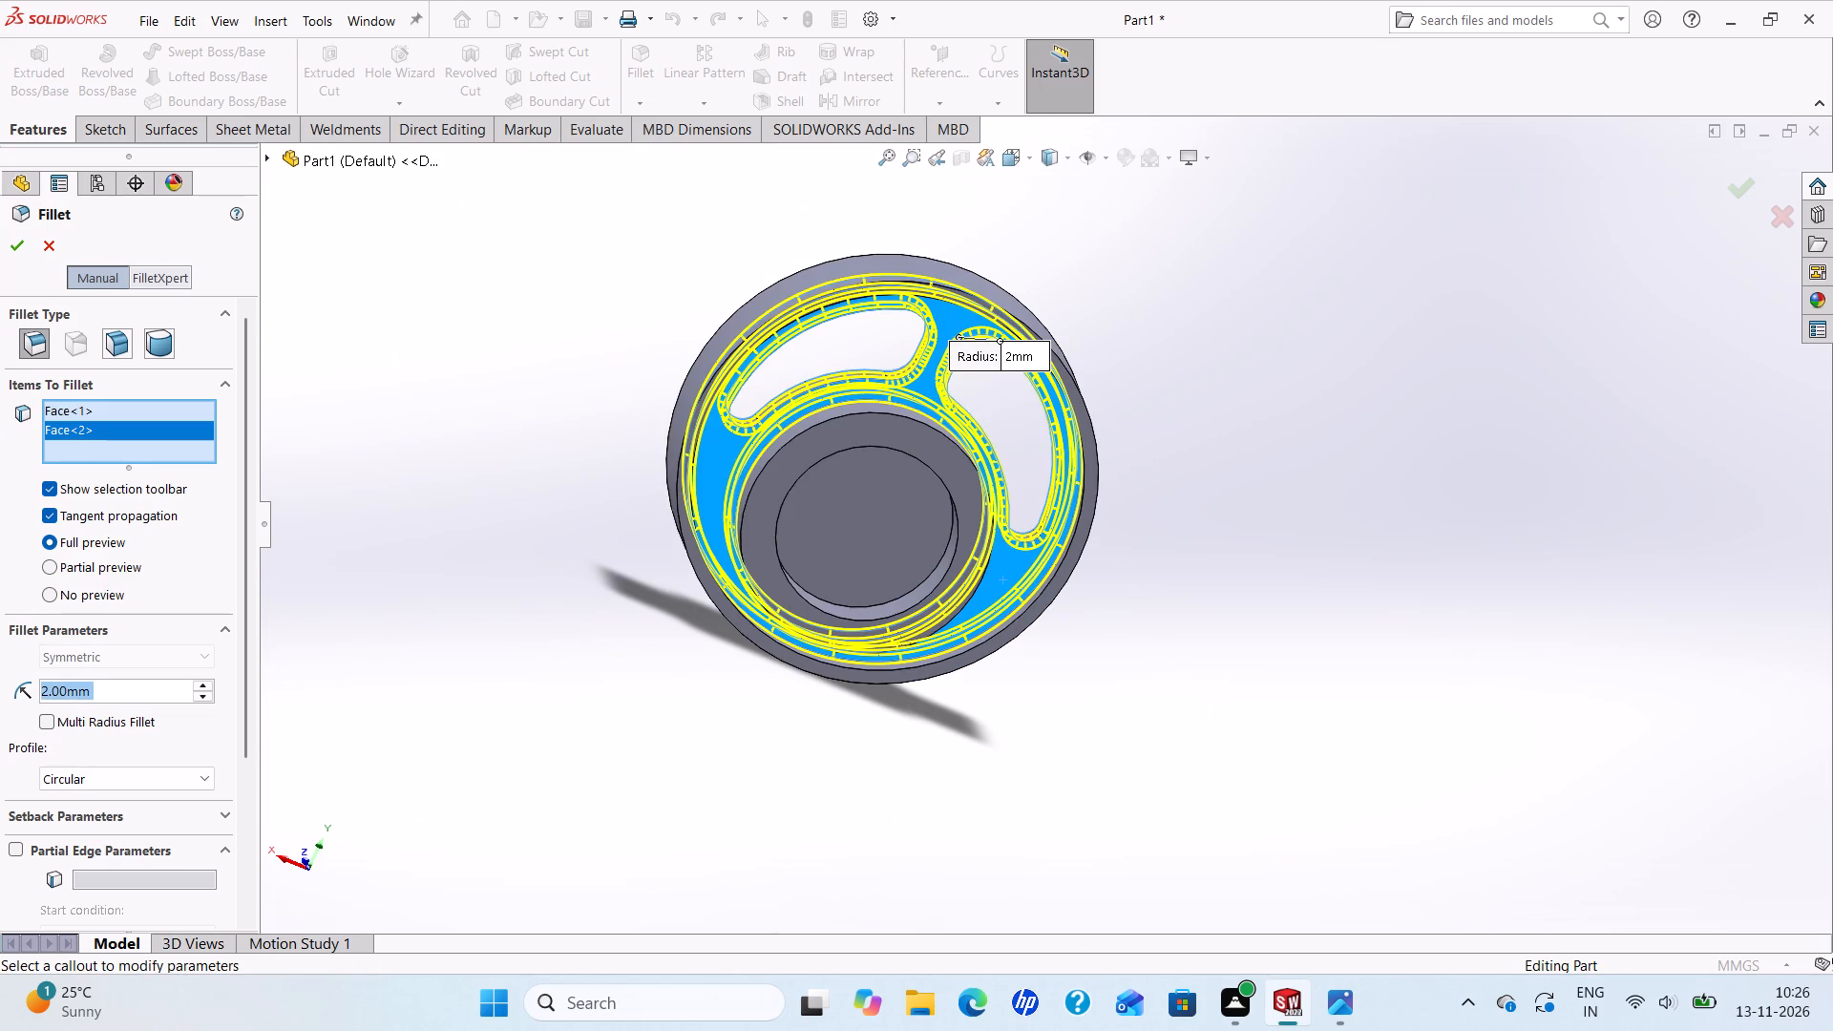
click(21, 238)
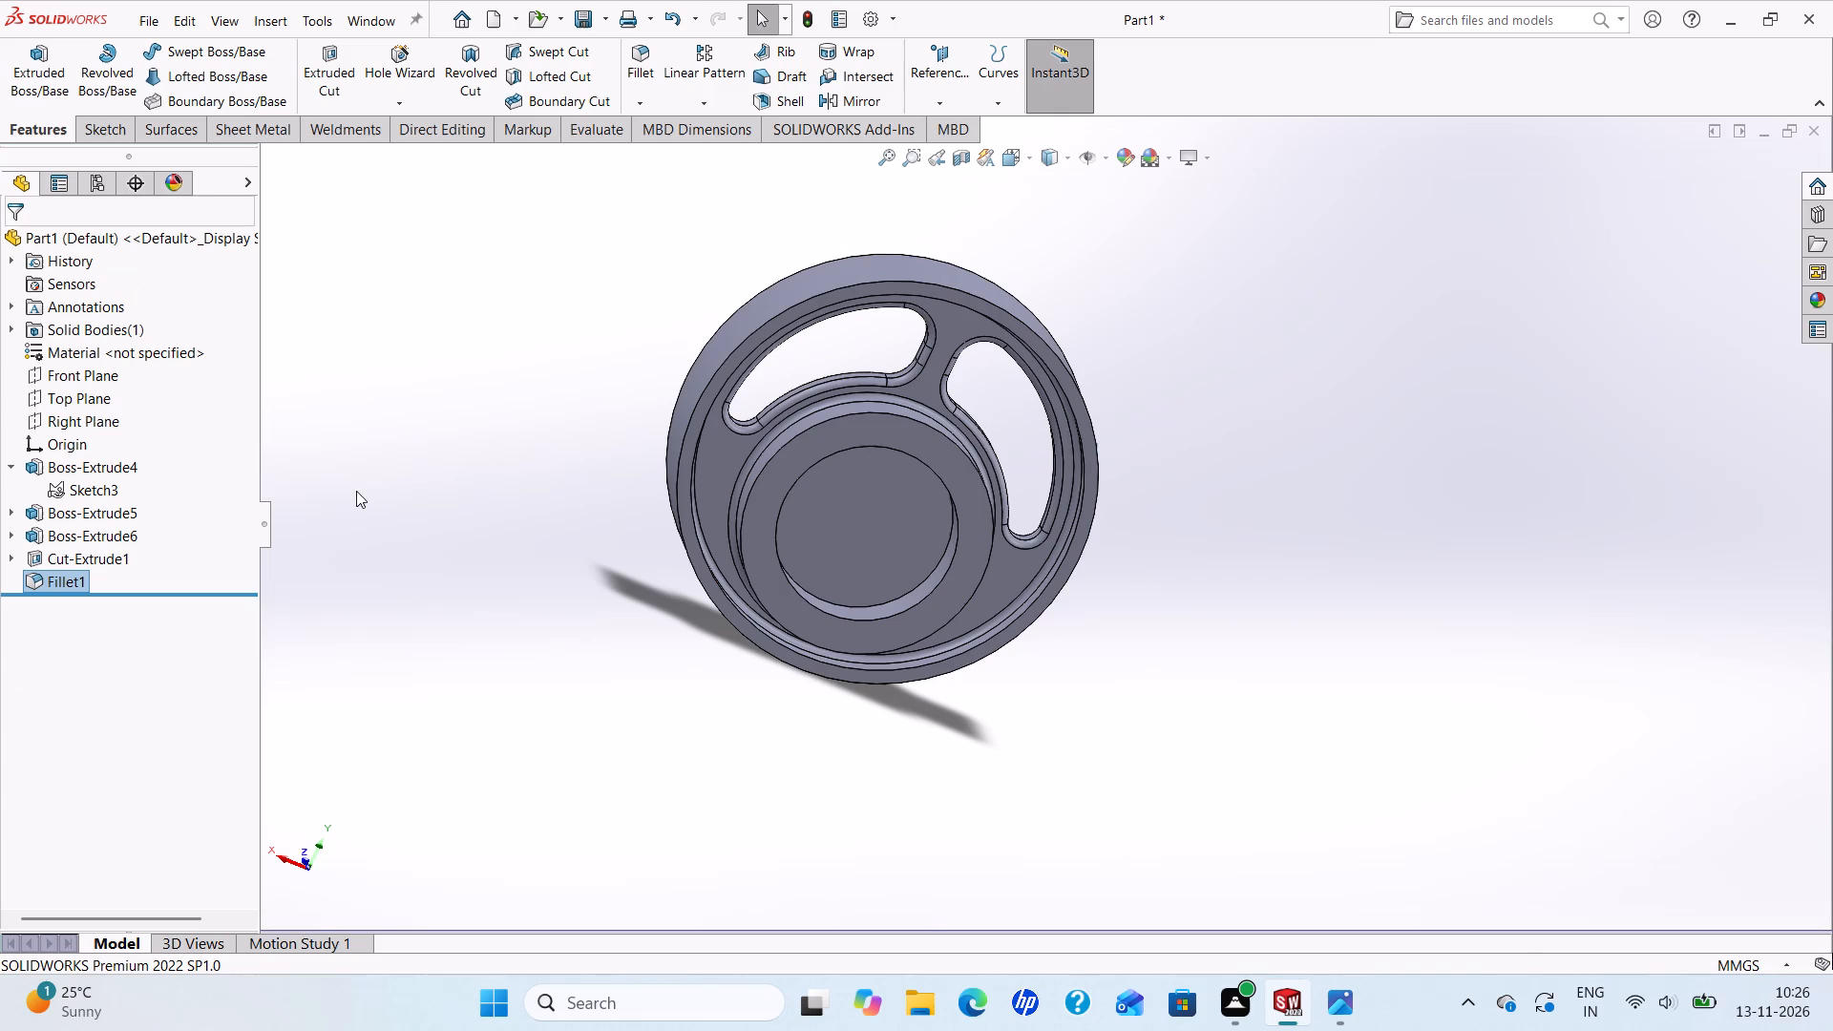
Inspect the filleted web on both sides of the disc and compare it with the reference drawing.
middle_drag(356, 491, 751, 521)
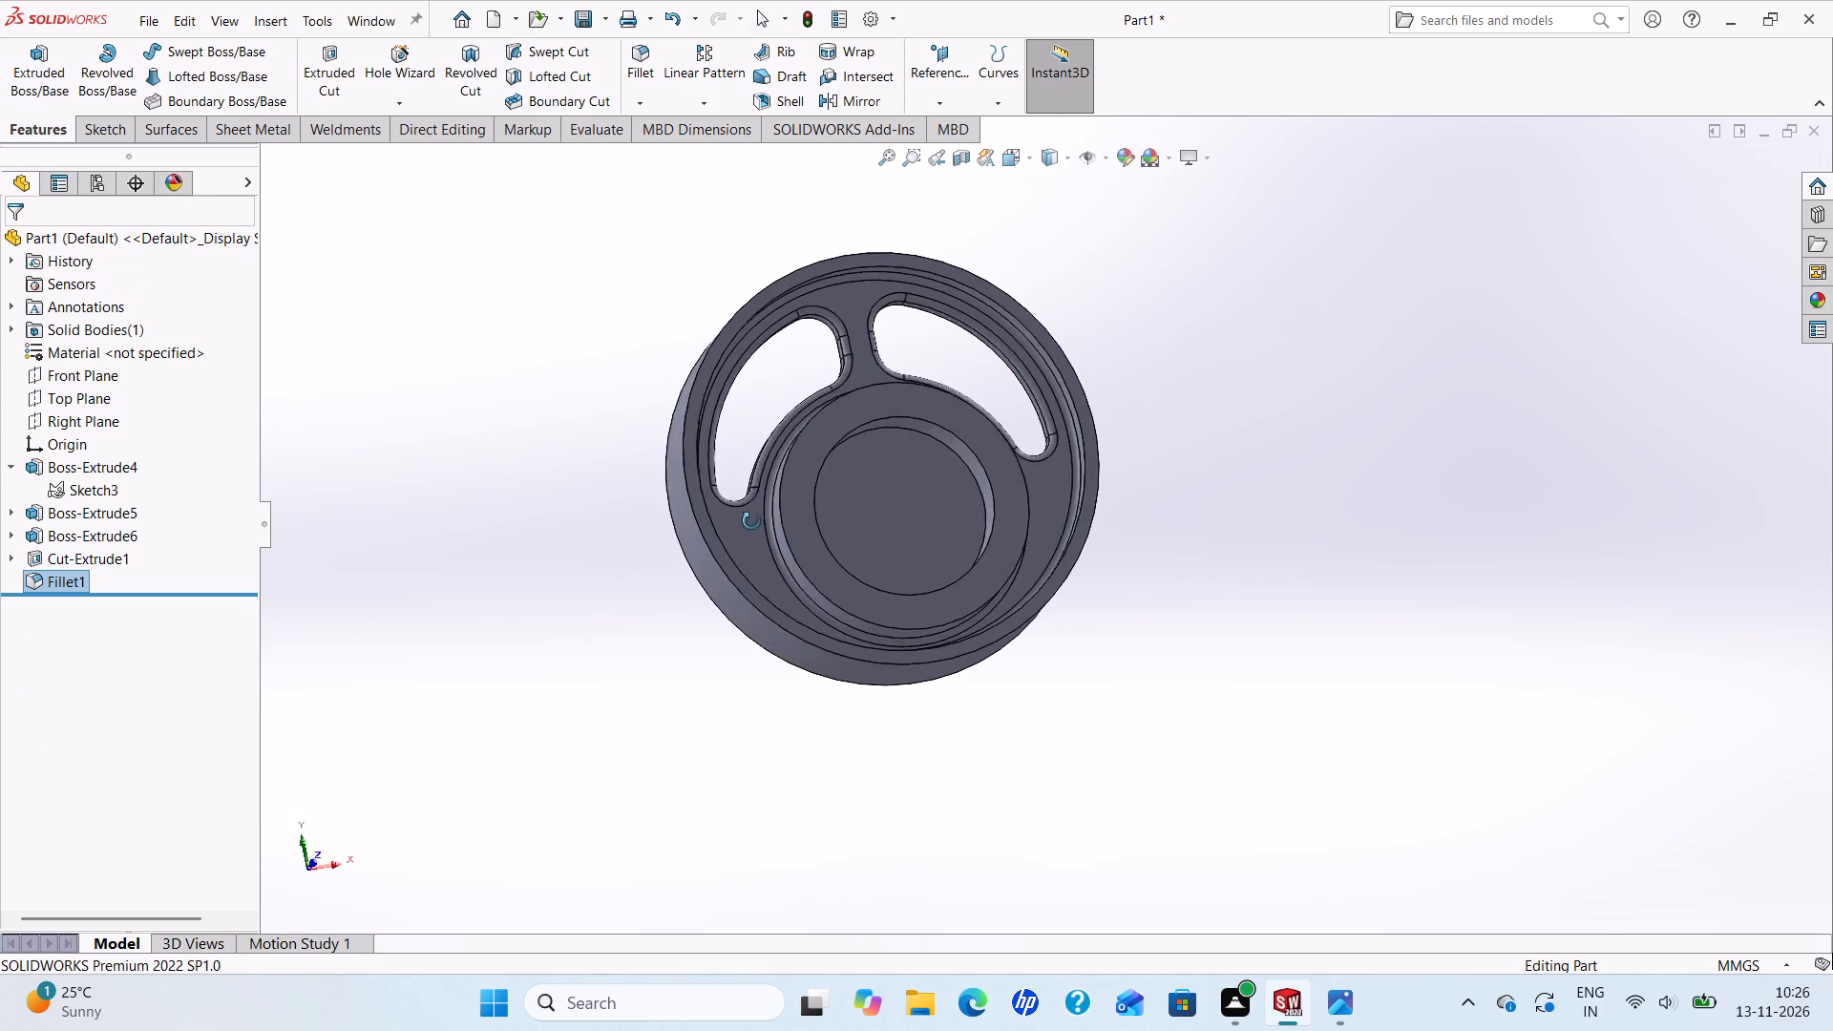
middle_drag(751, 521, 758, 568)
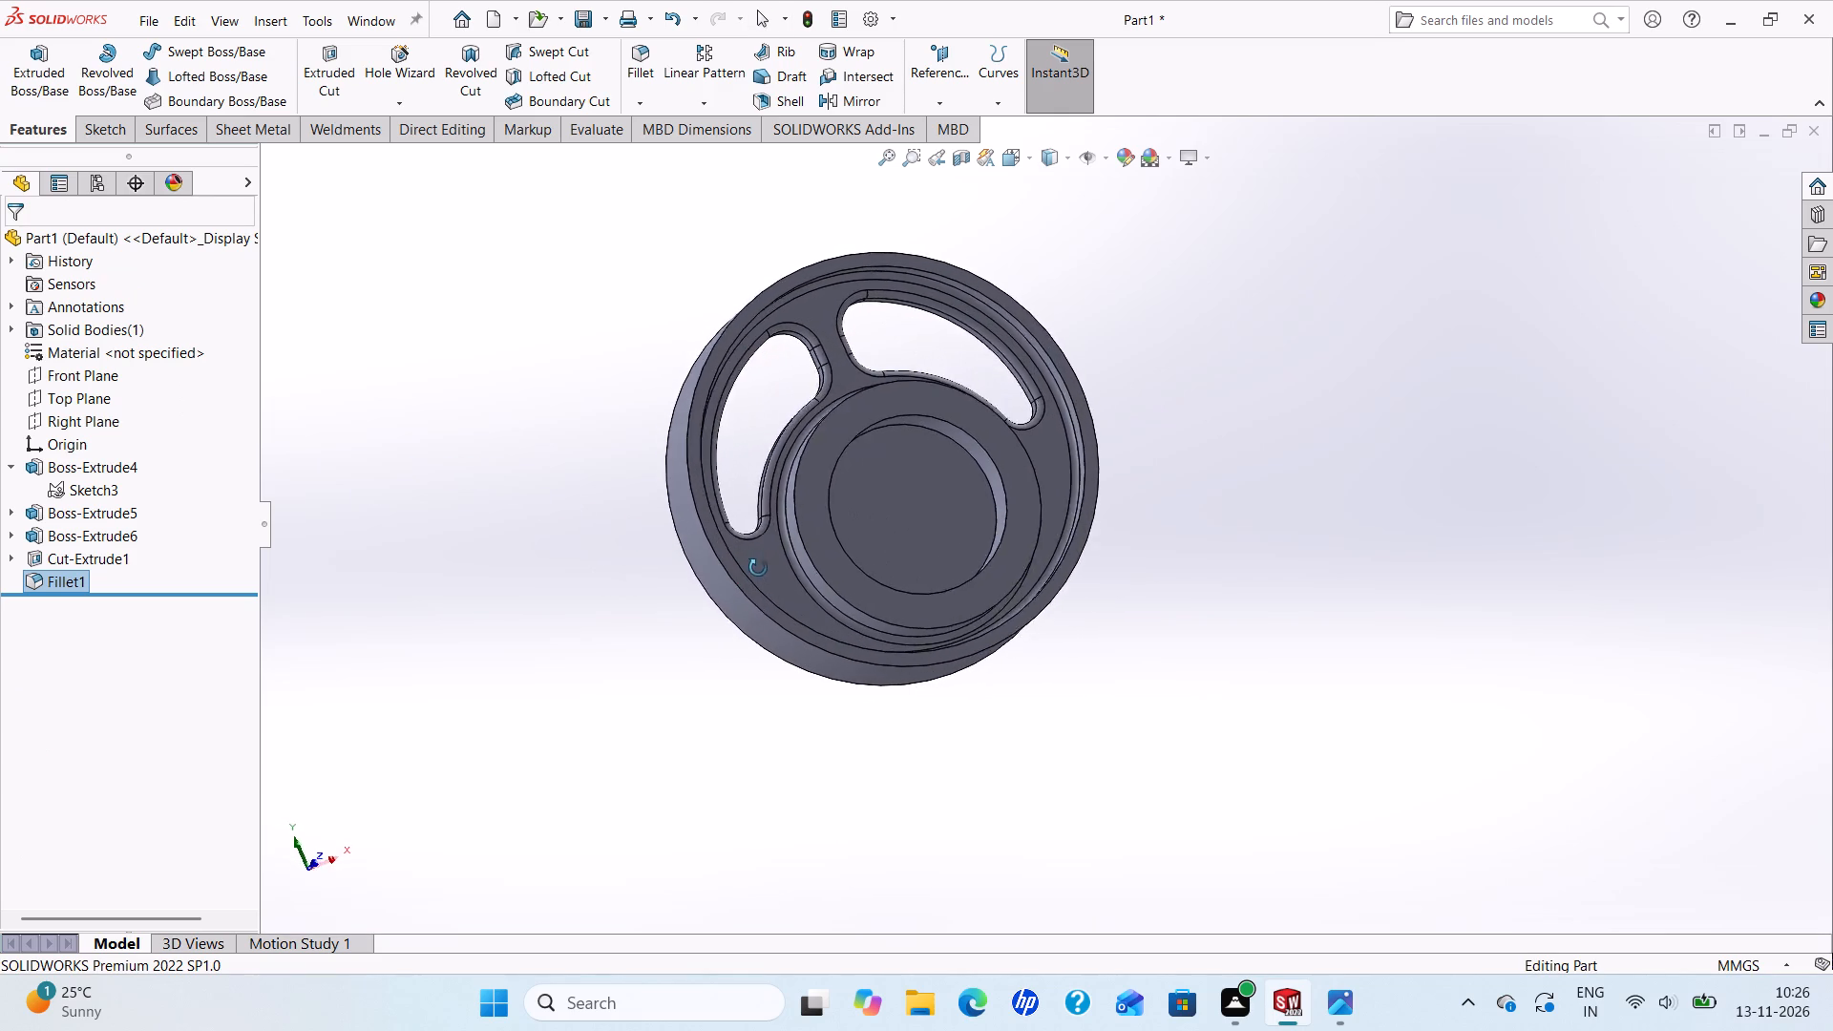
middle_drag(758, 568, 447, 336)
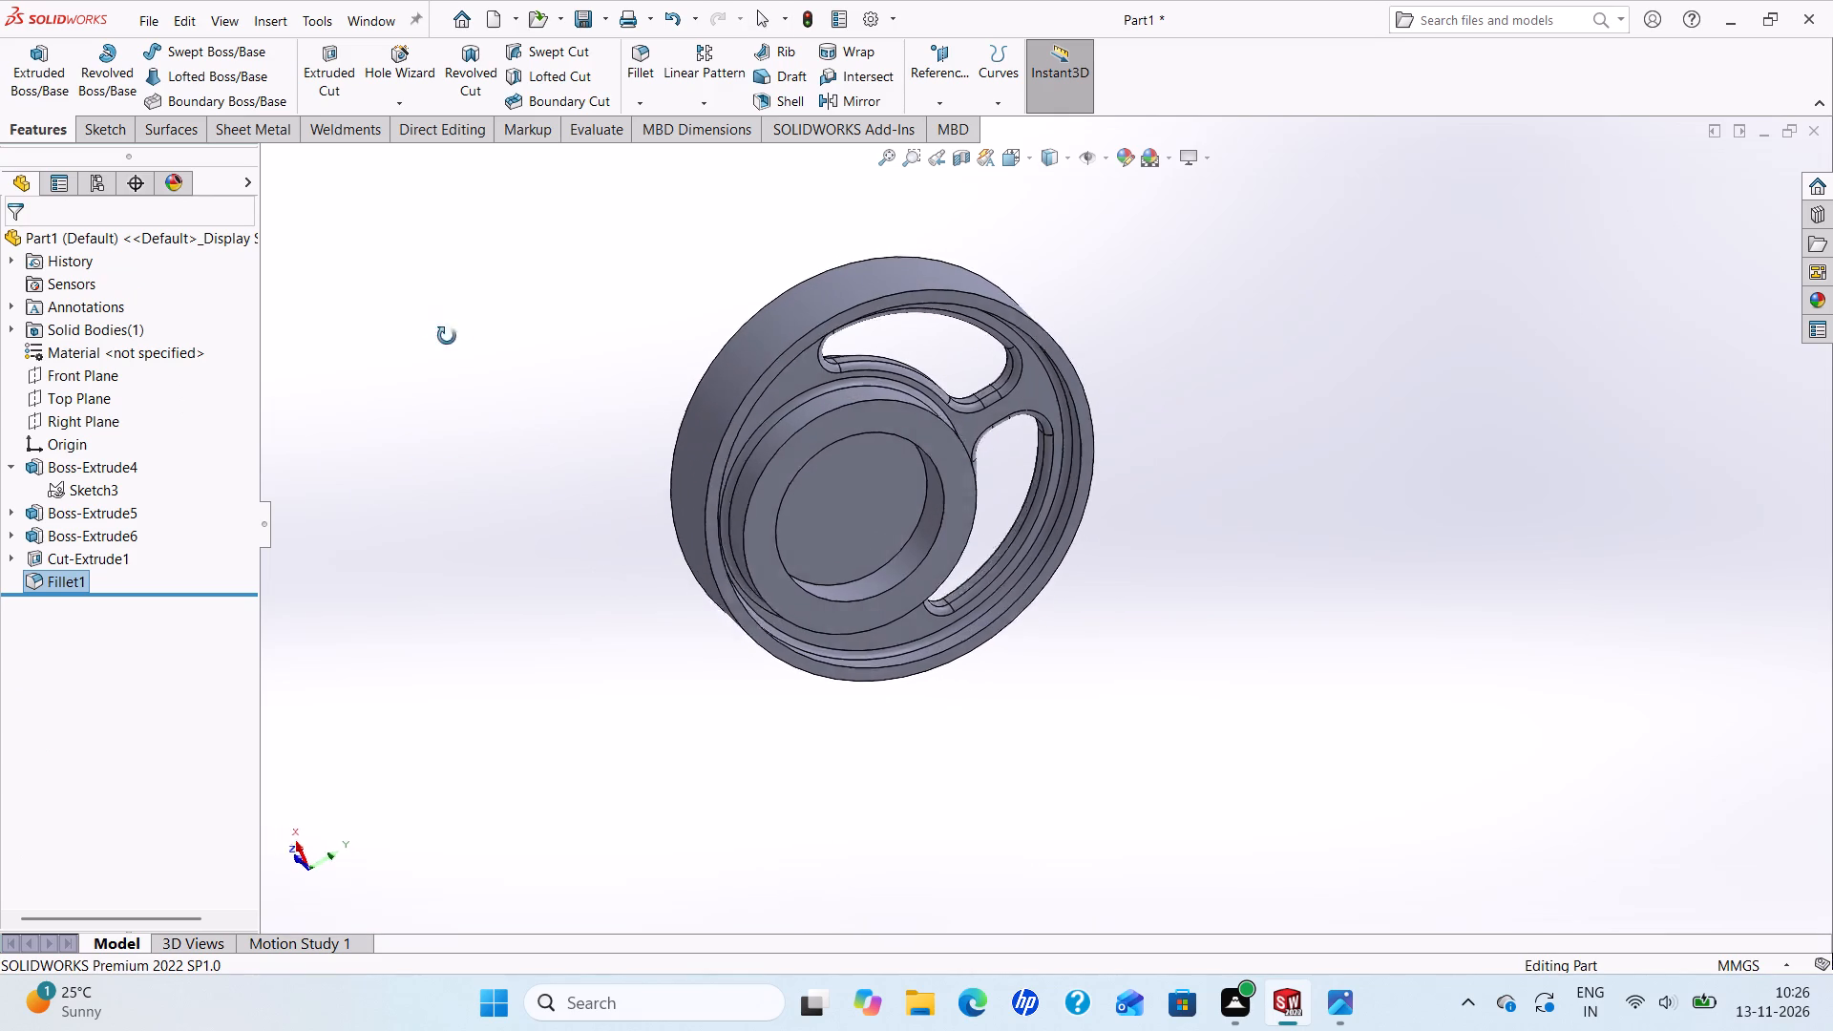
middle_drag(447, 336, 727, 525)
scroll(727, 525, up, 3)
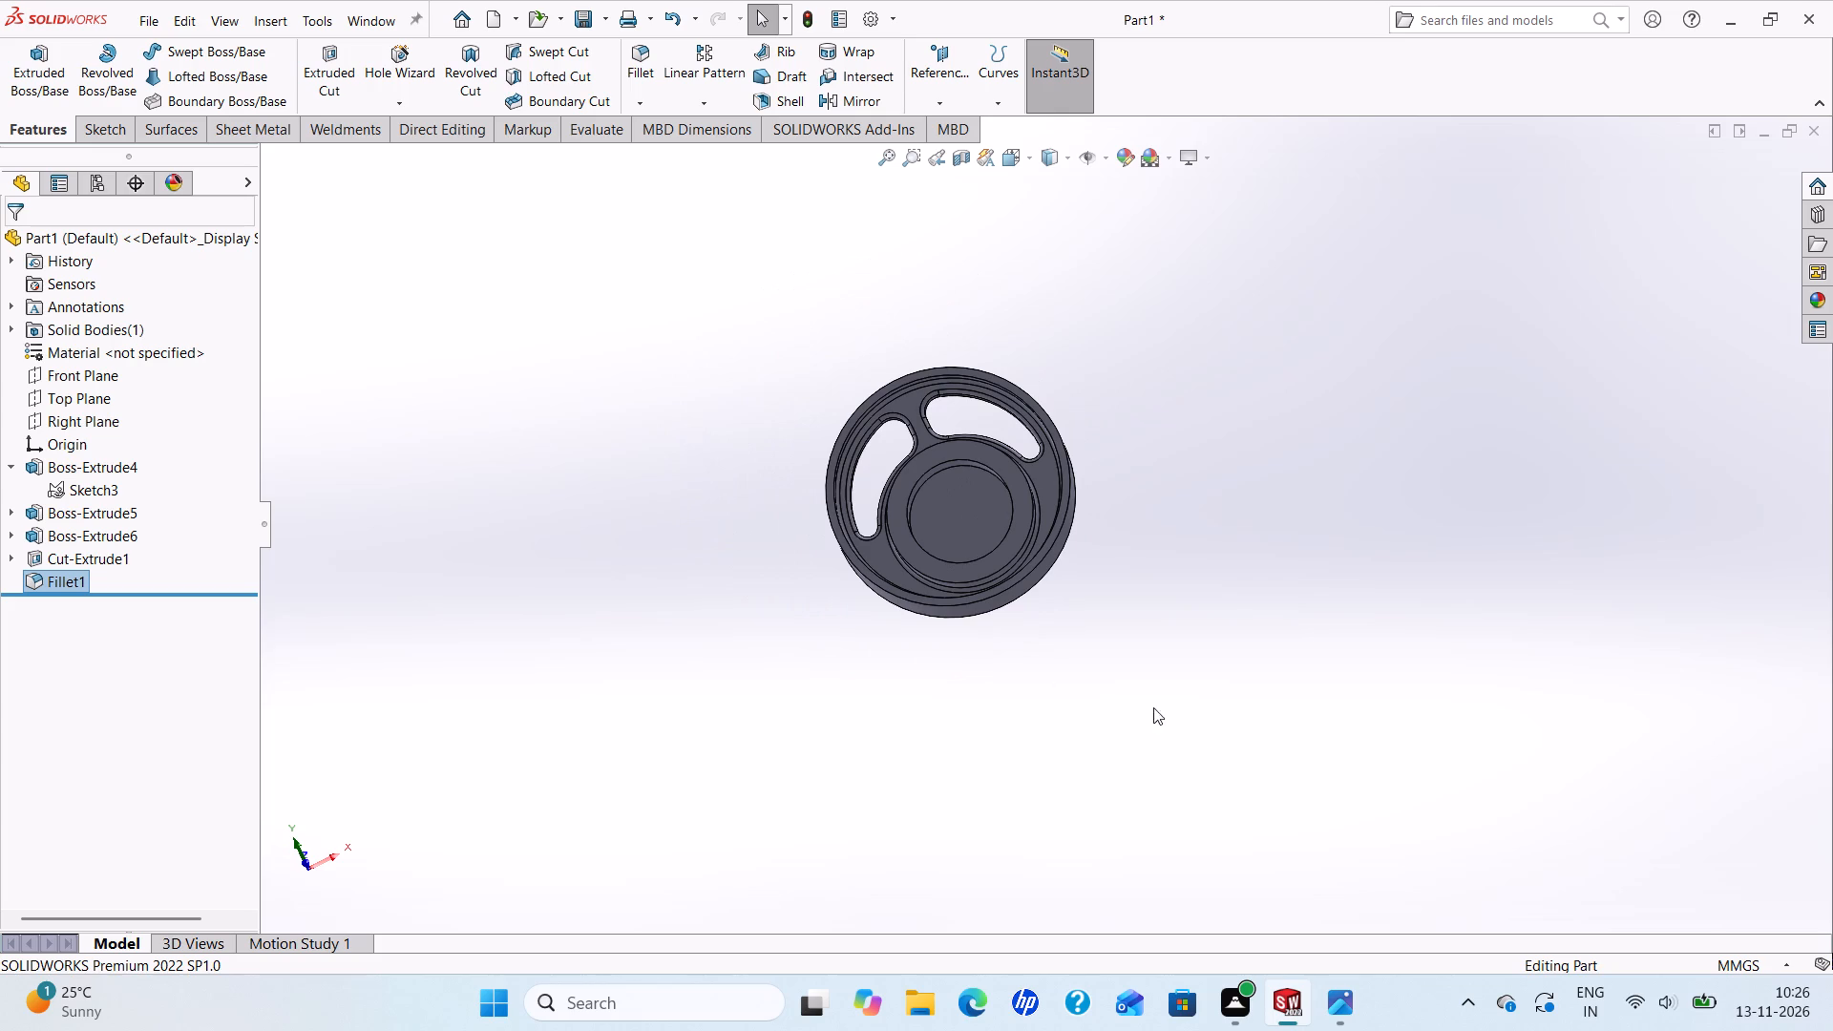
click(1342, 1006)
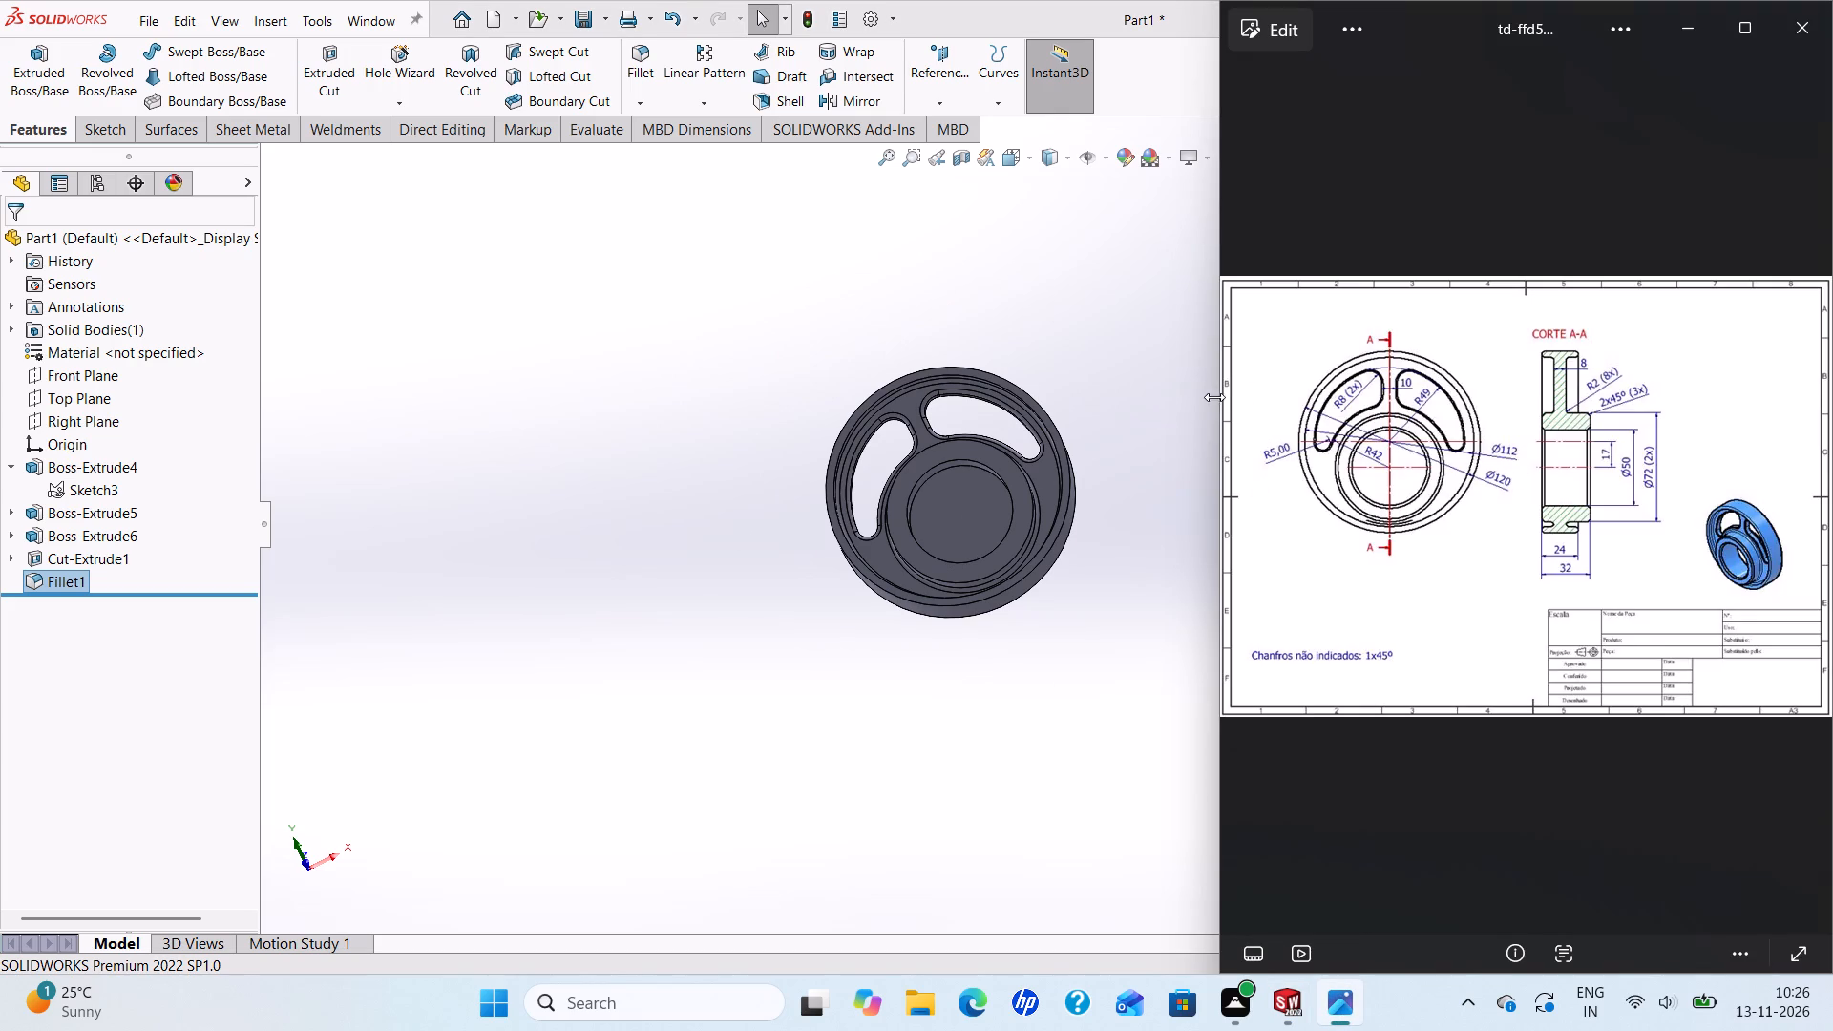
scroll(1085, 428, up, 1)
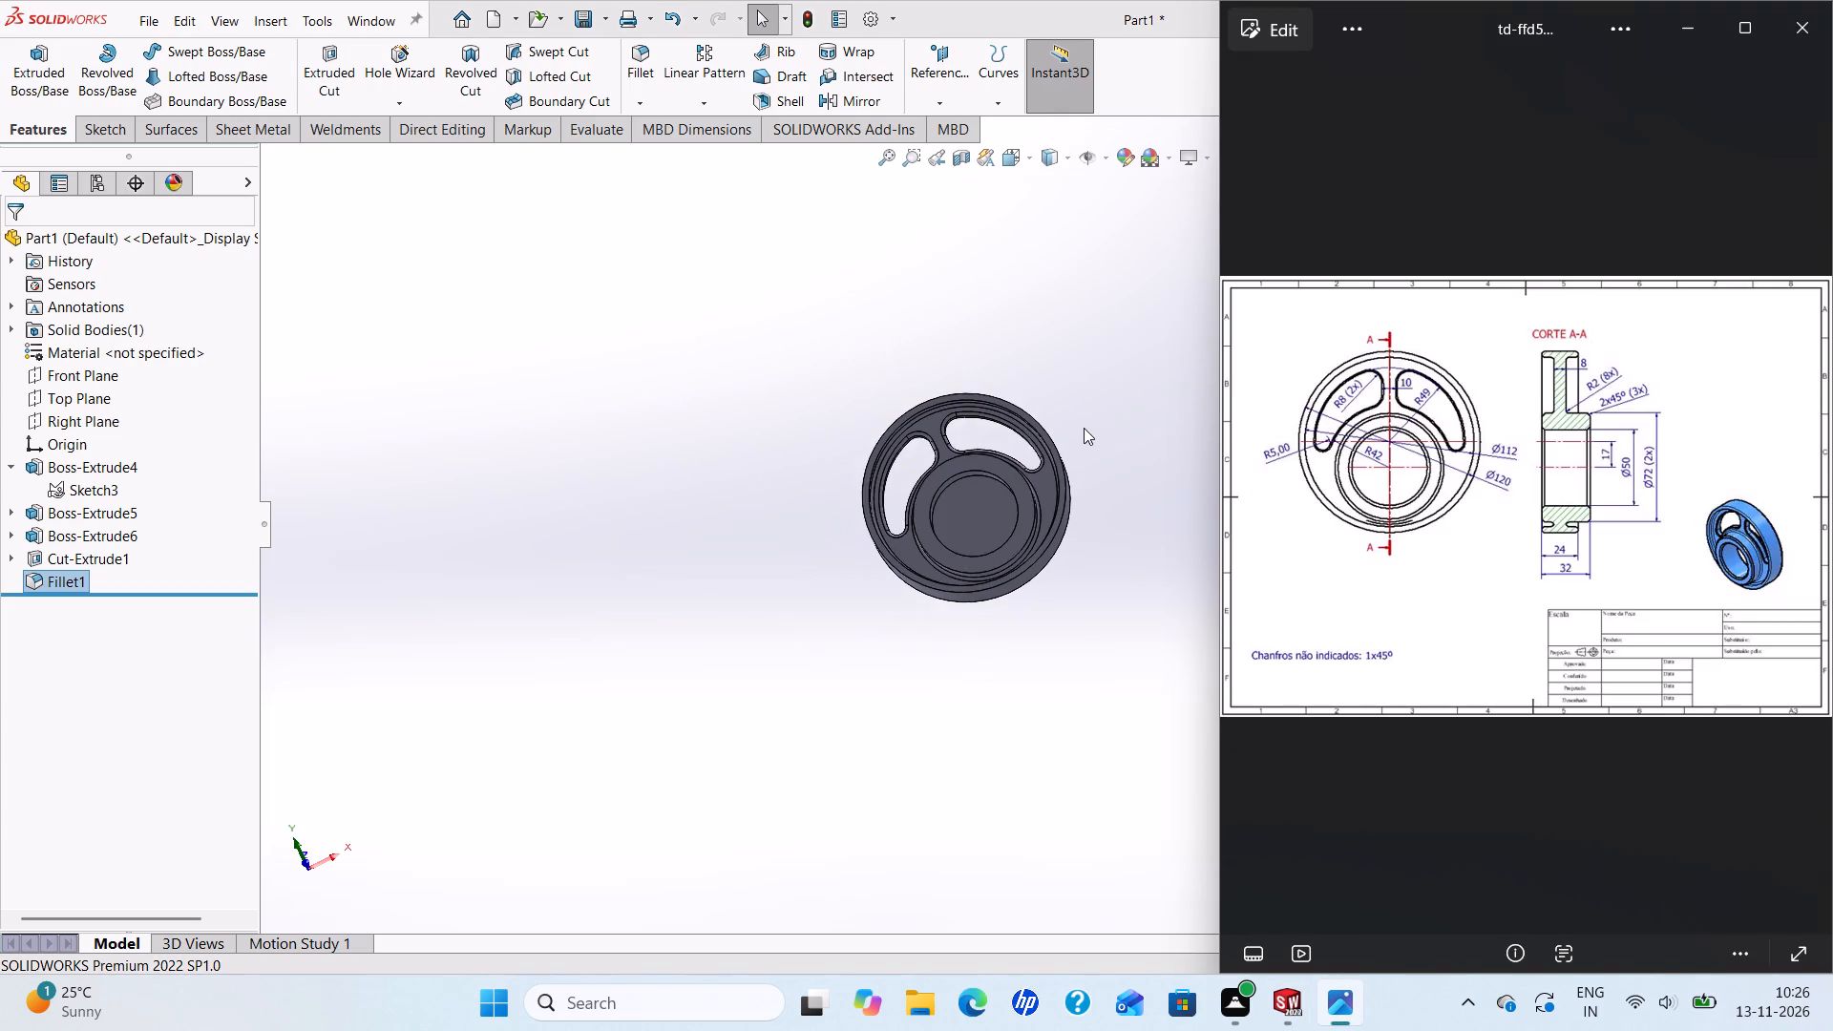
Chamfer the outer rim, hub outer and bore edges on both sides of the disc with 2 mm at 45°.
scroll(1082, 432, down, 2)
scroll(1028, 465, up, 2)
scroll(1114, 567, down, 2)
scroll(1105, 564, up, 1)
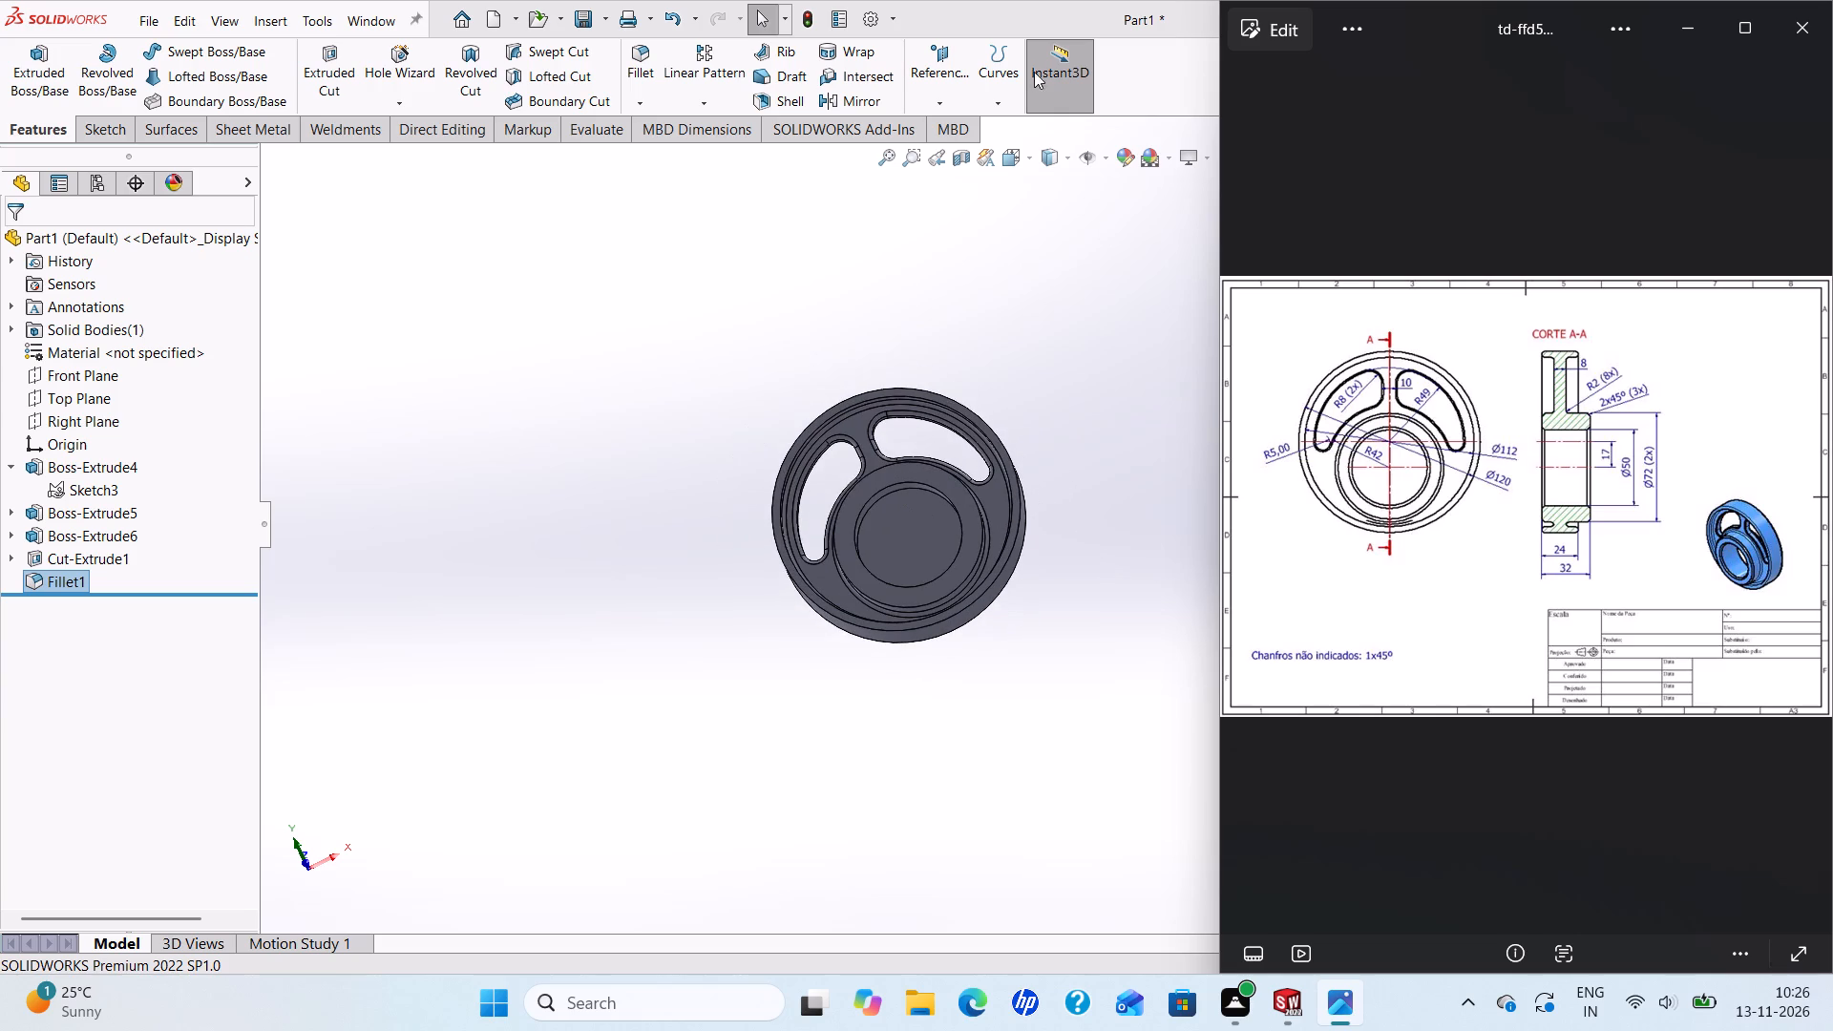
click(643, 100)
click(662, 152)
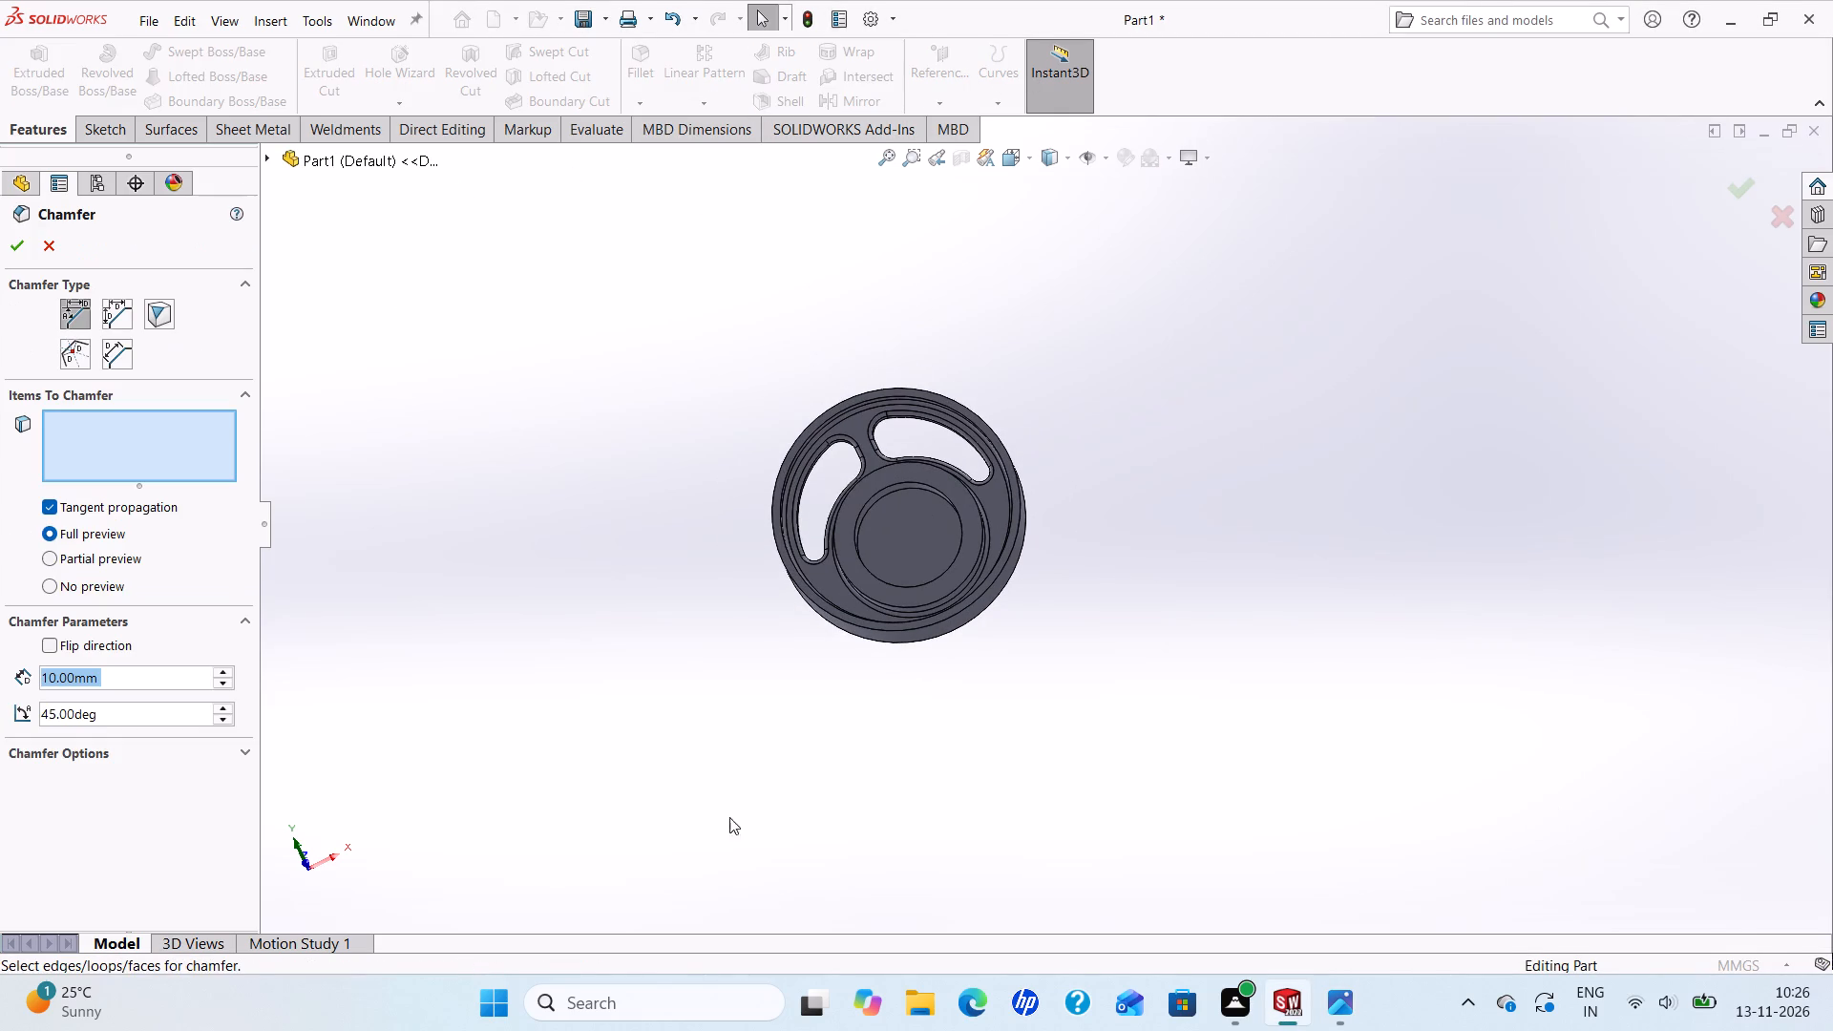
key(3)
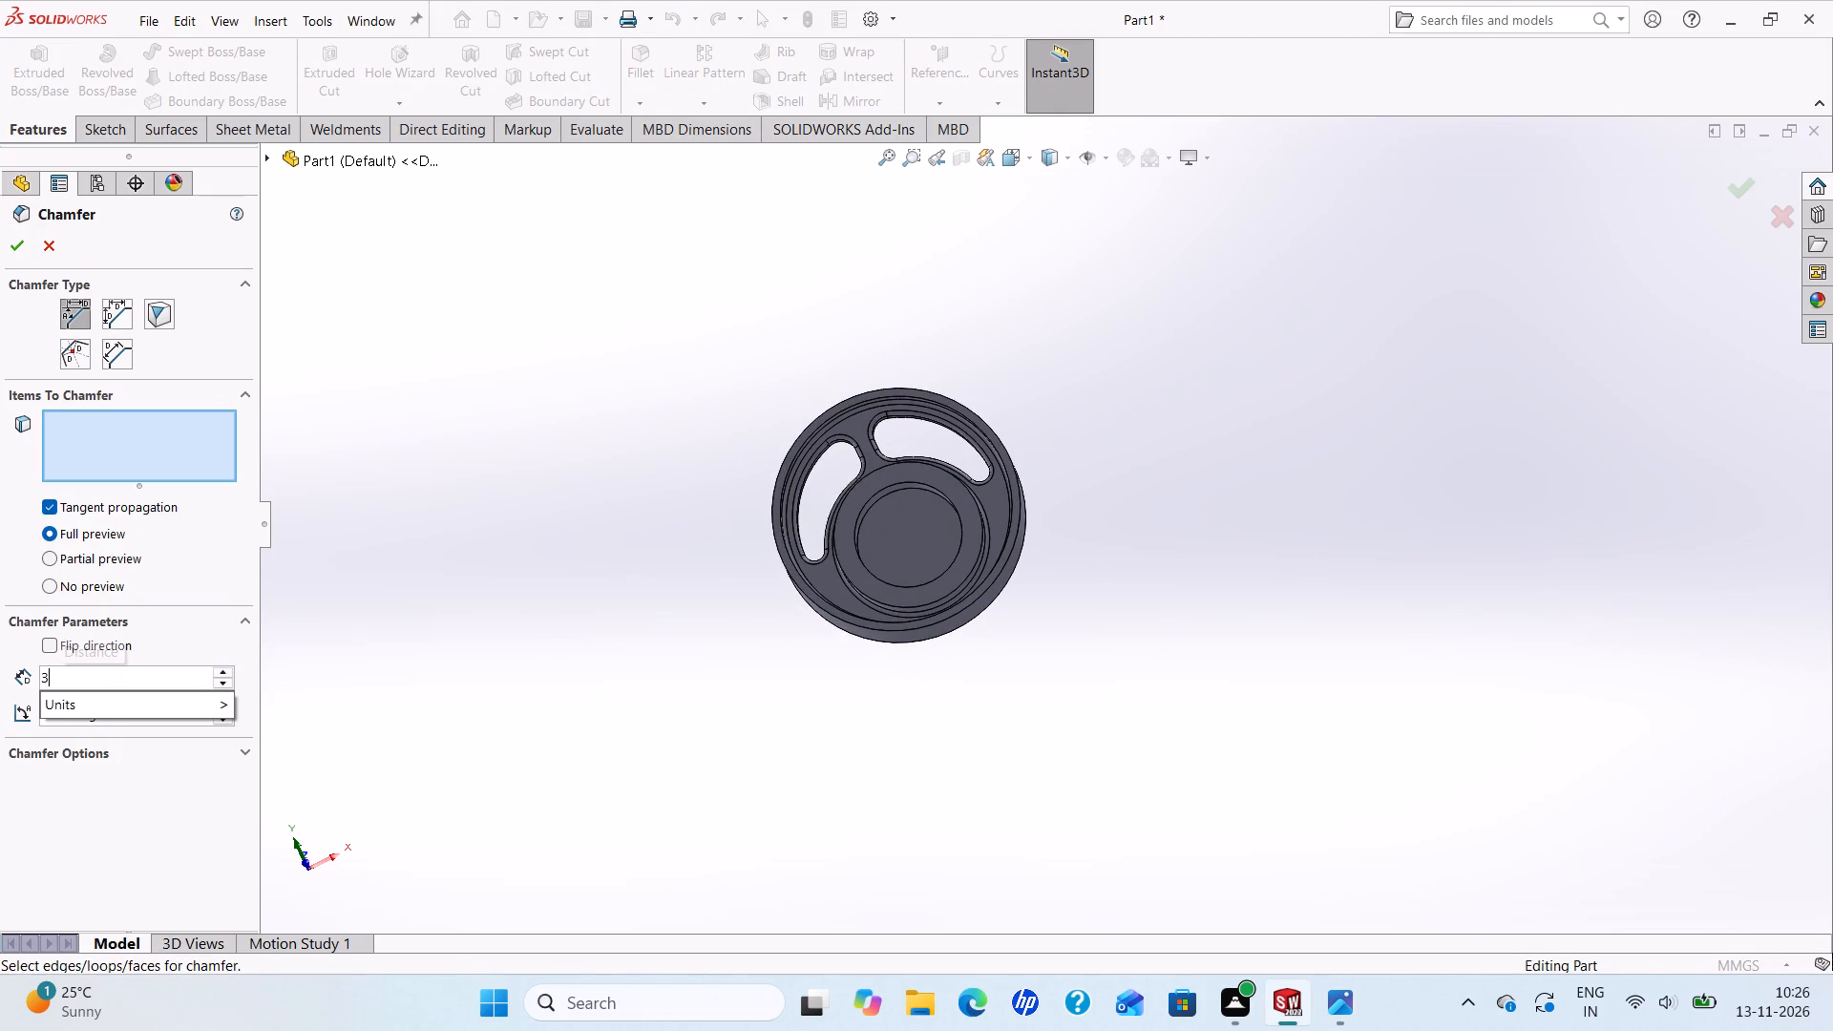
key(BackSpace)
key(2)
key(Return)
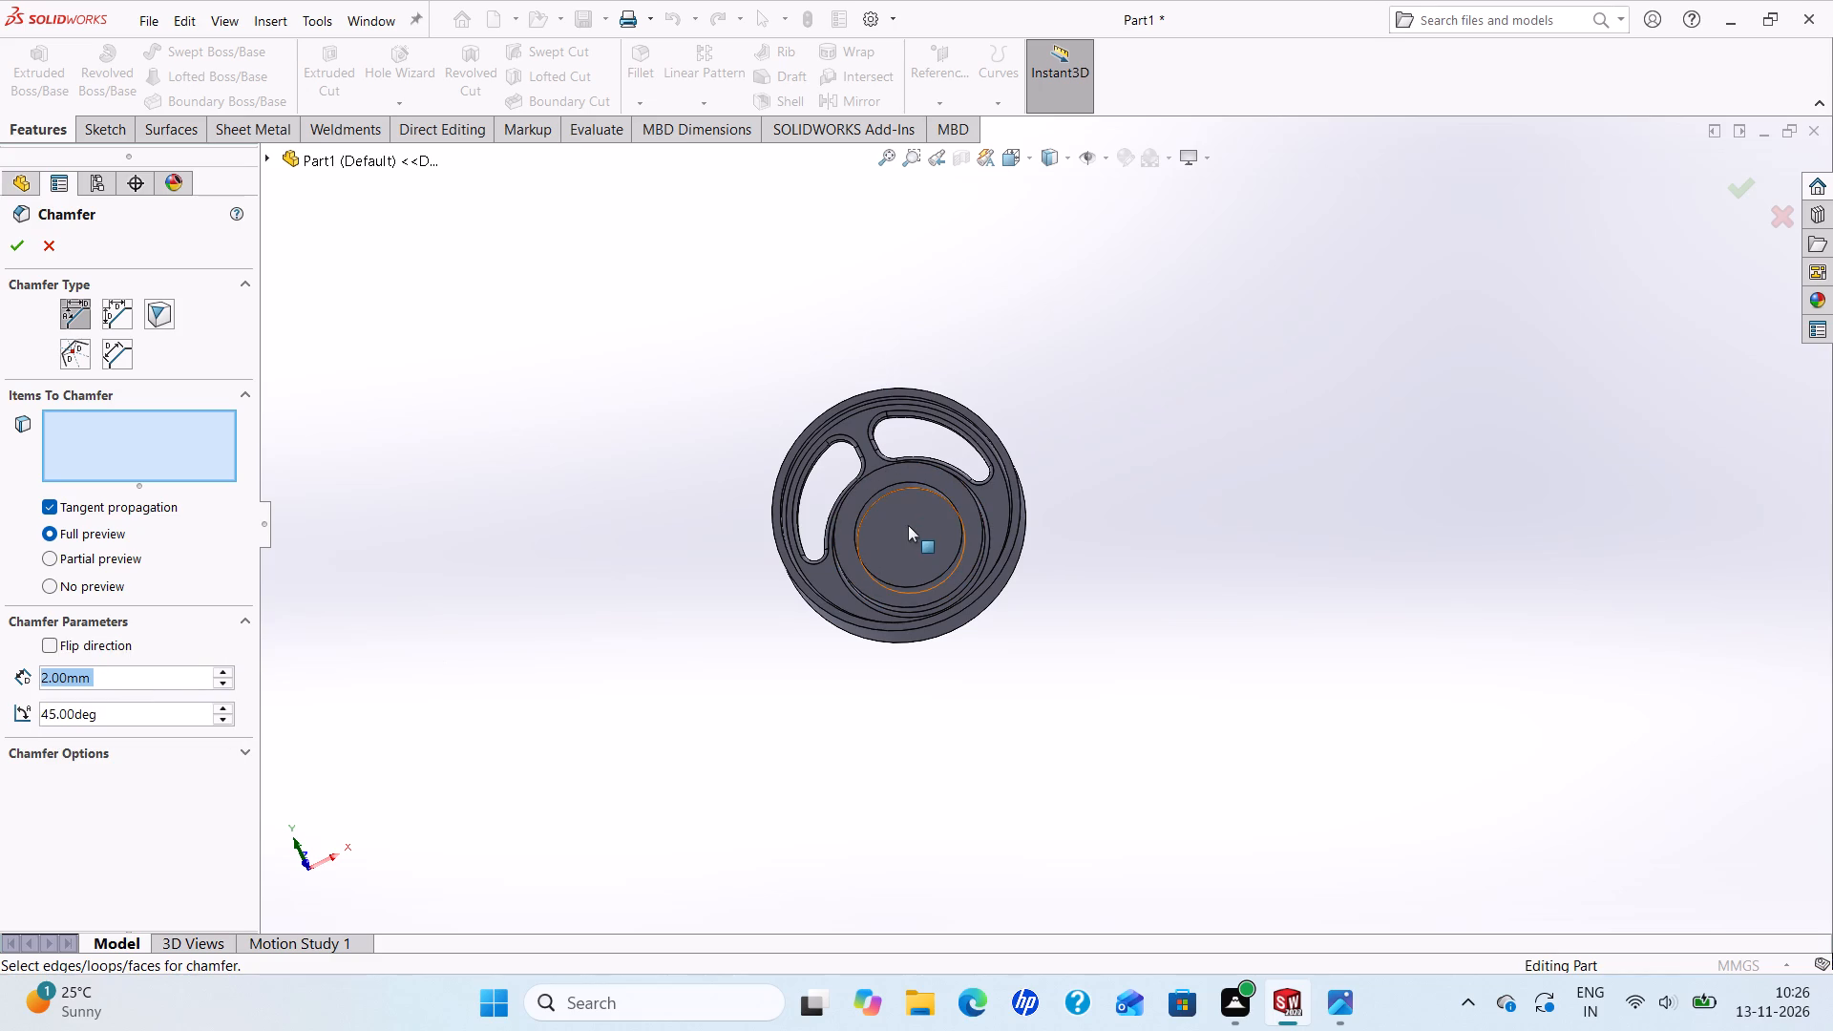
middle_drag(908, 525, 951, 606)
scroll(962, 493, down, 3)
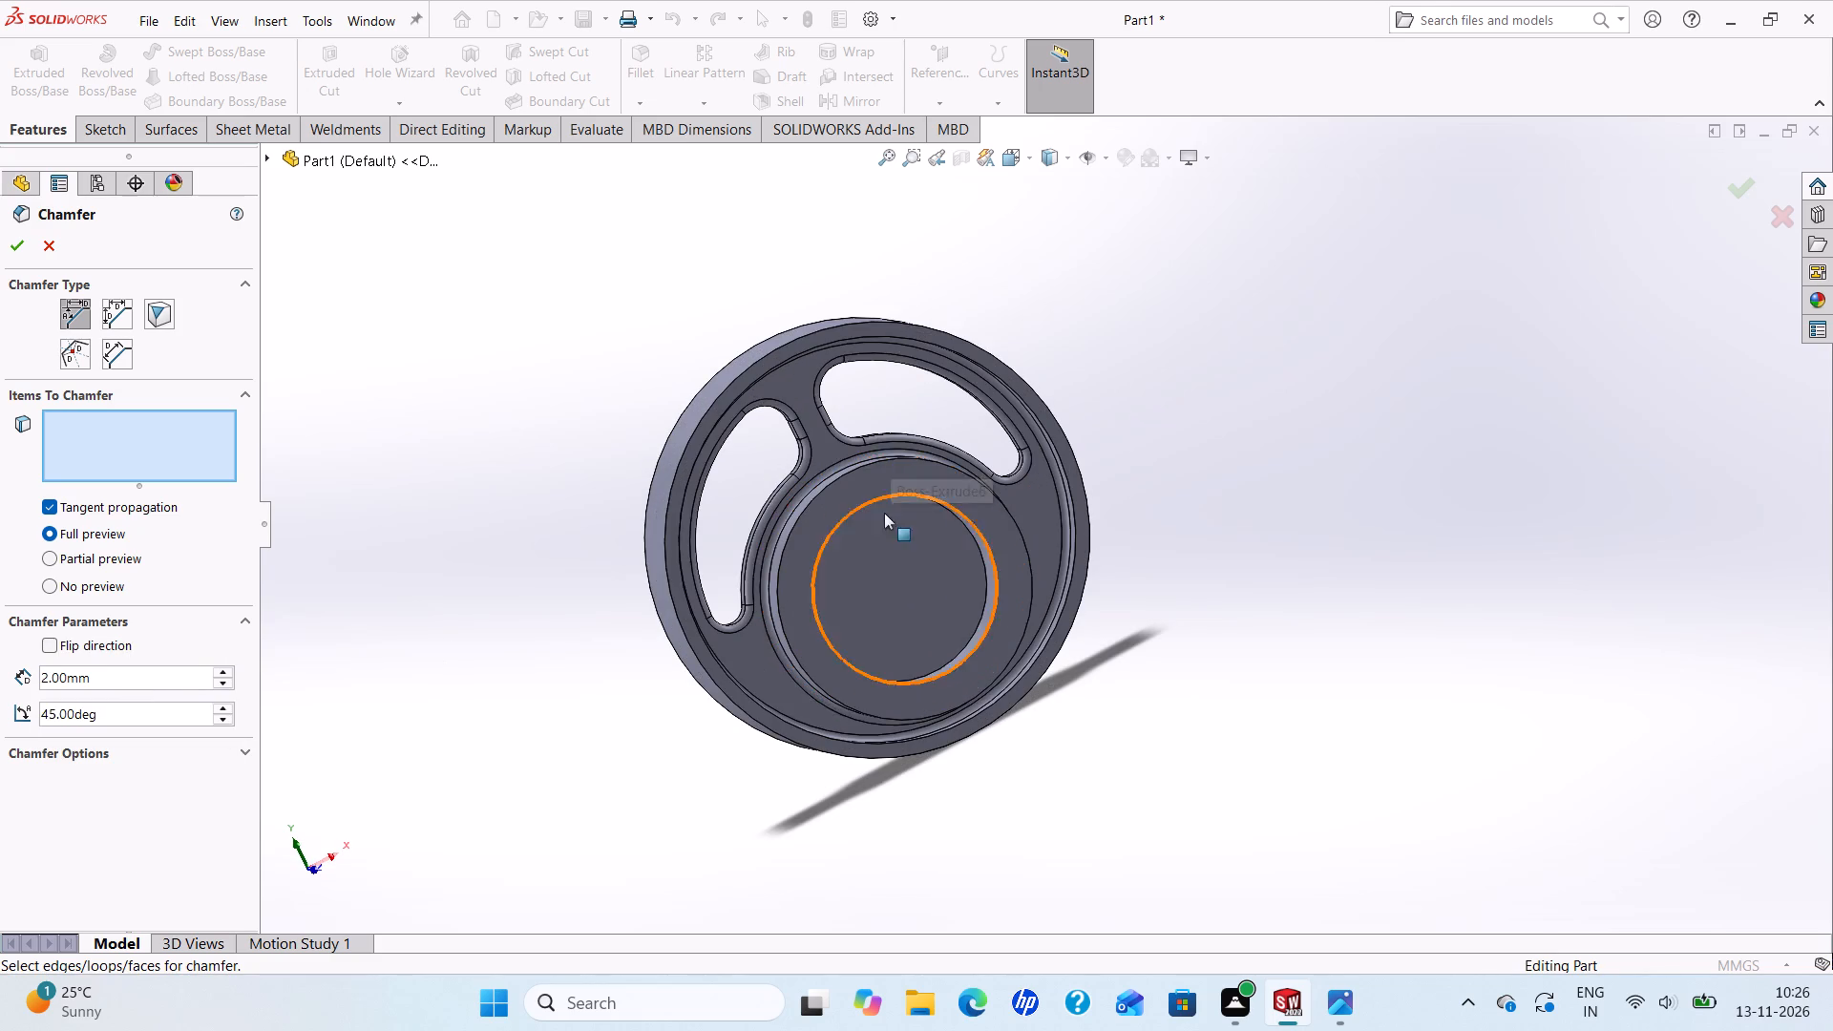
click(813, 334)
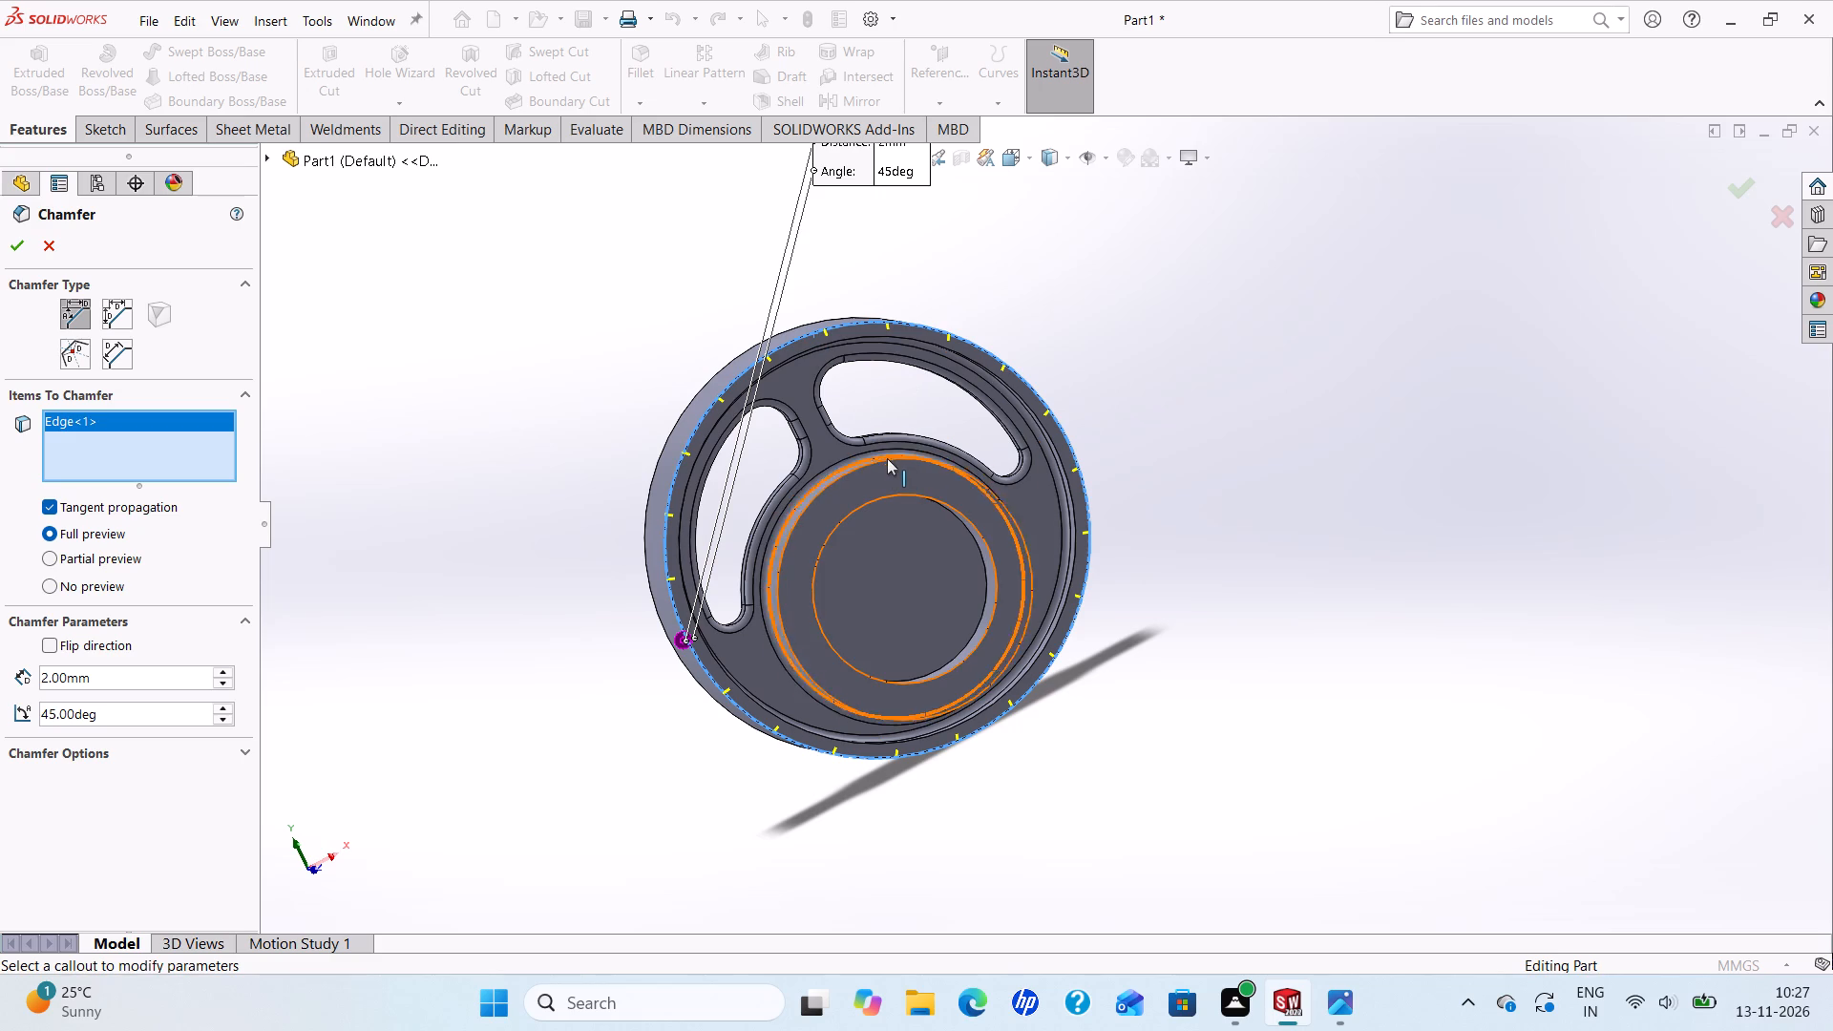
click(888, 459)
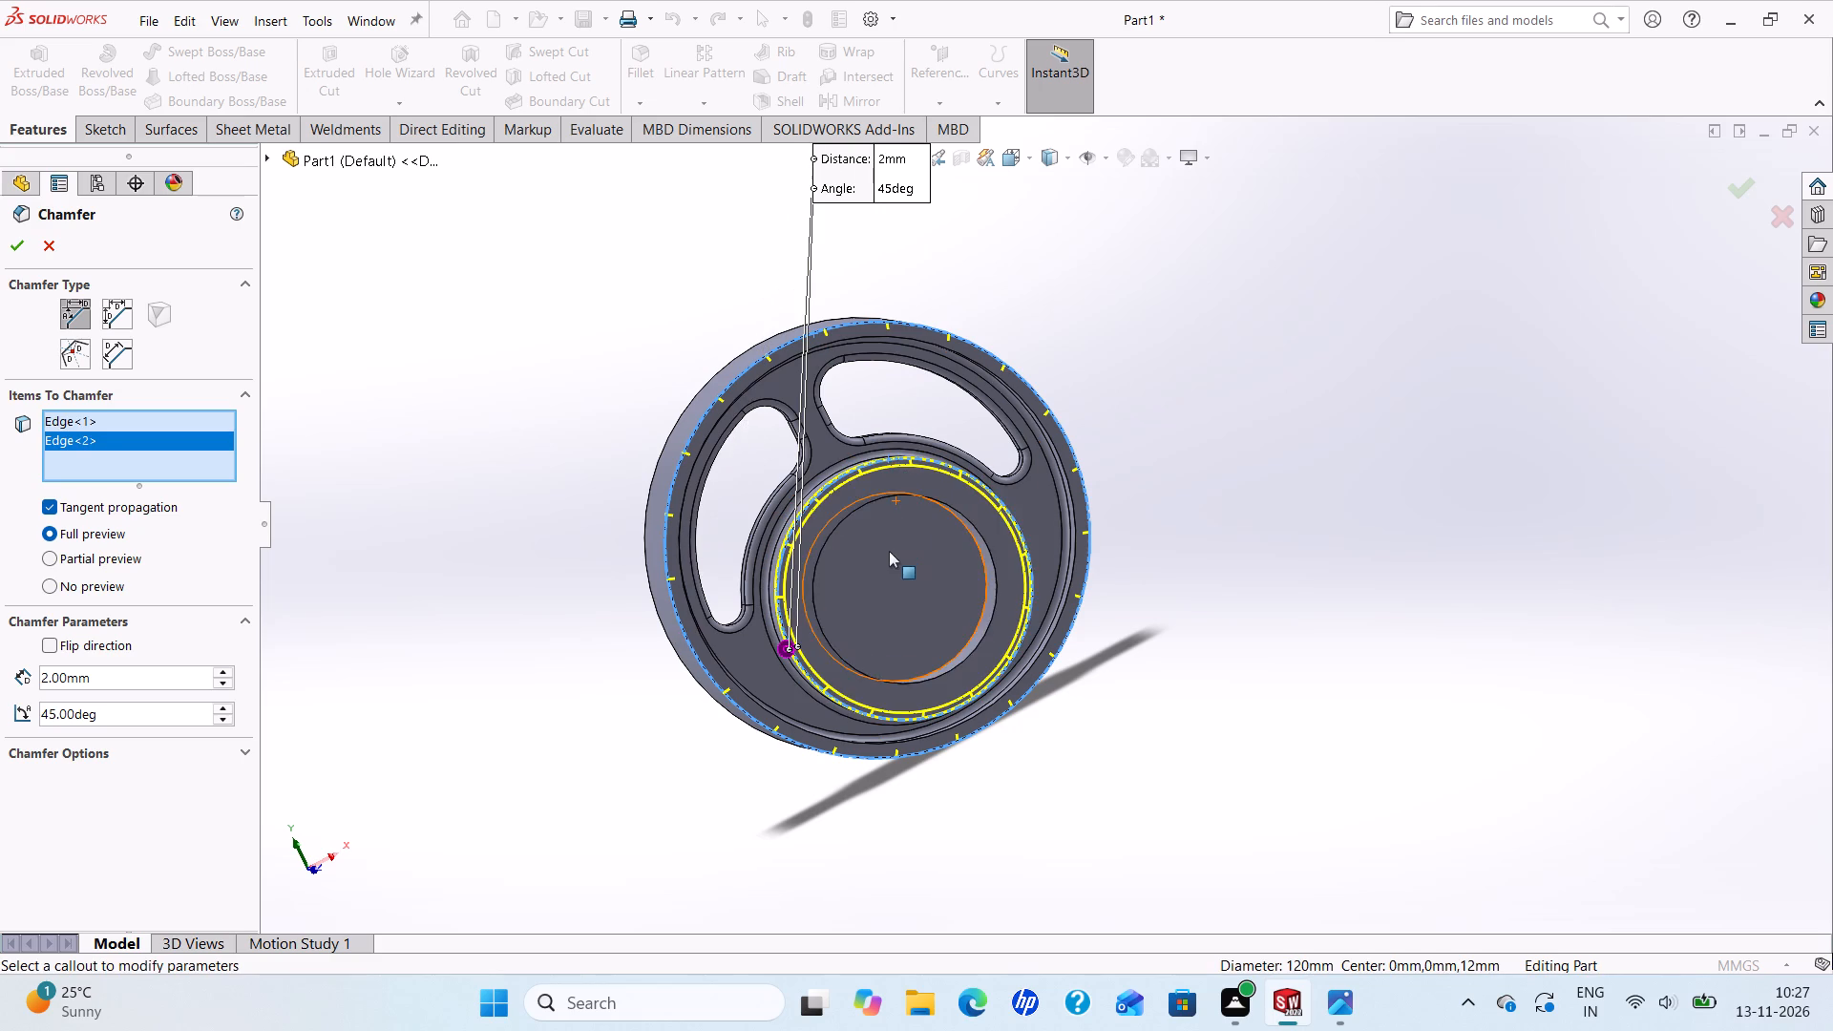
middle_drag(889, 551, 863, 498)
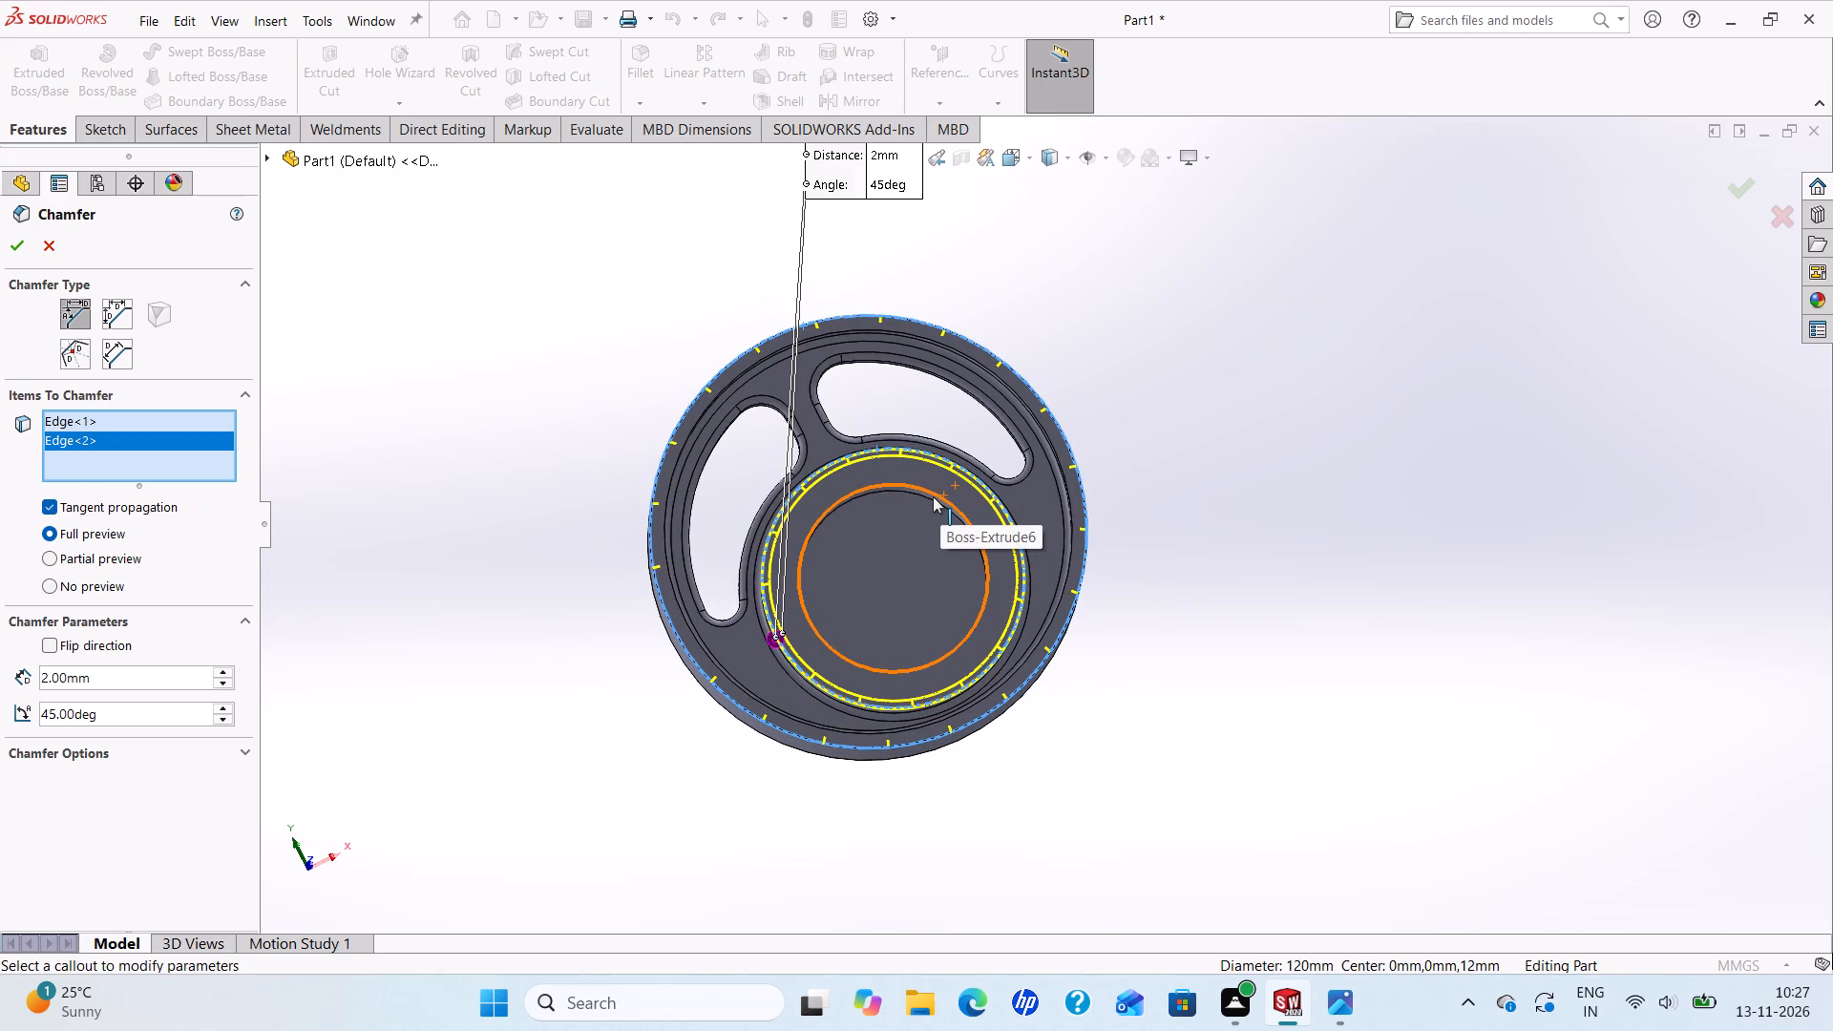
click(933, 490)
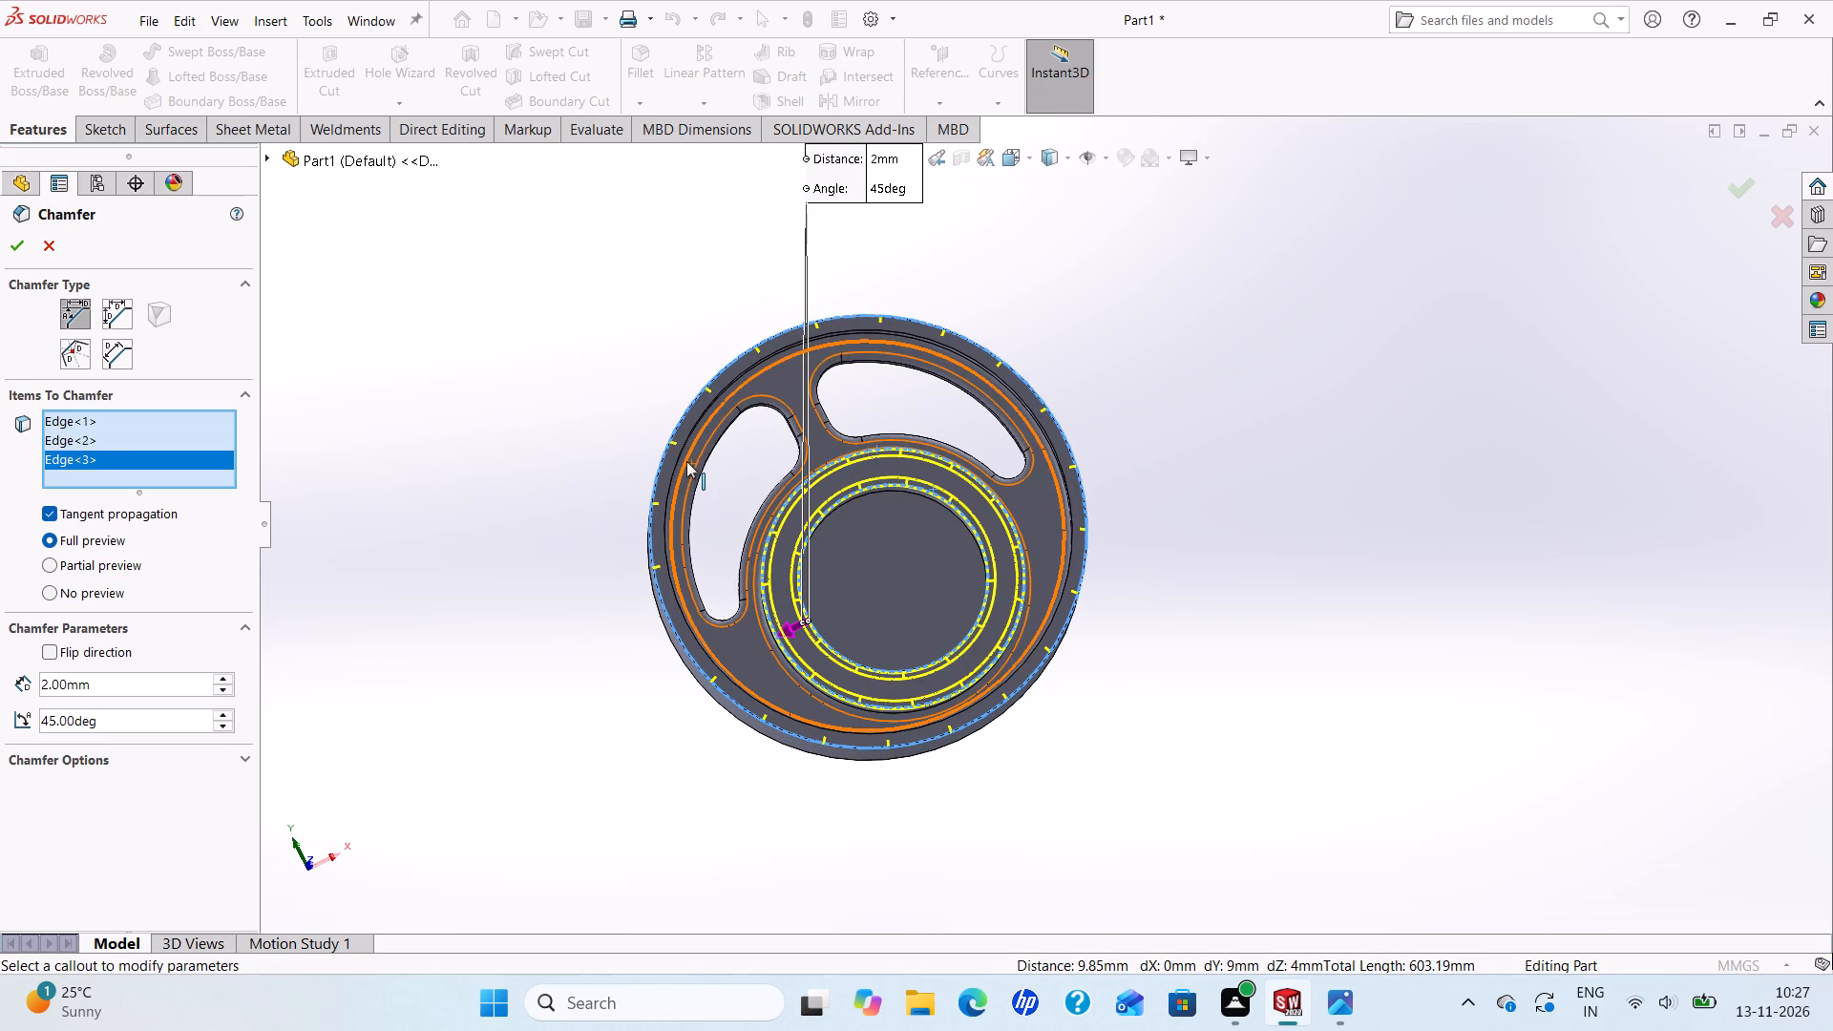
middle_drag(693, 669, 742, 662)
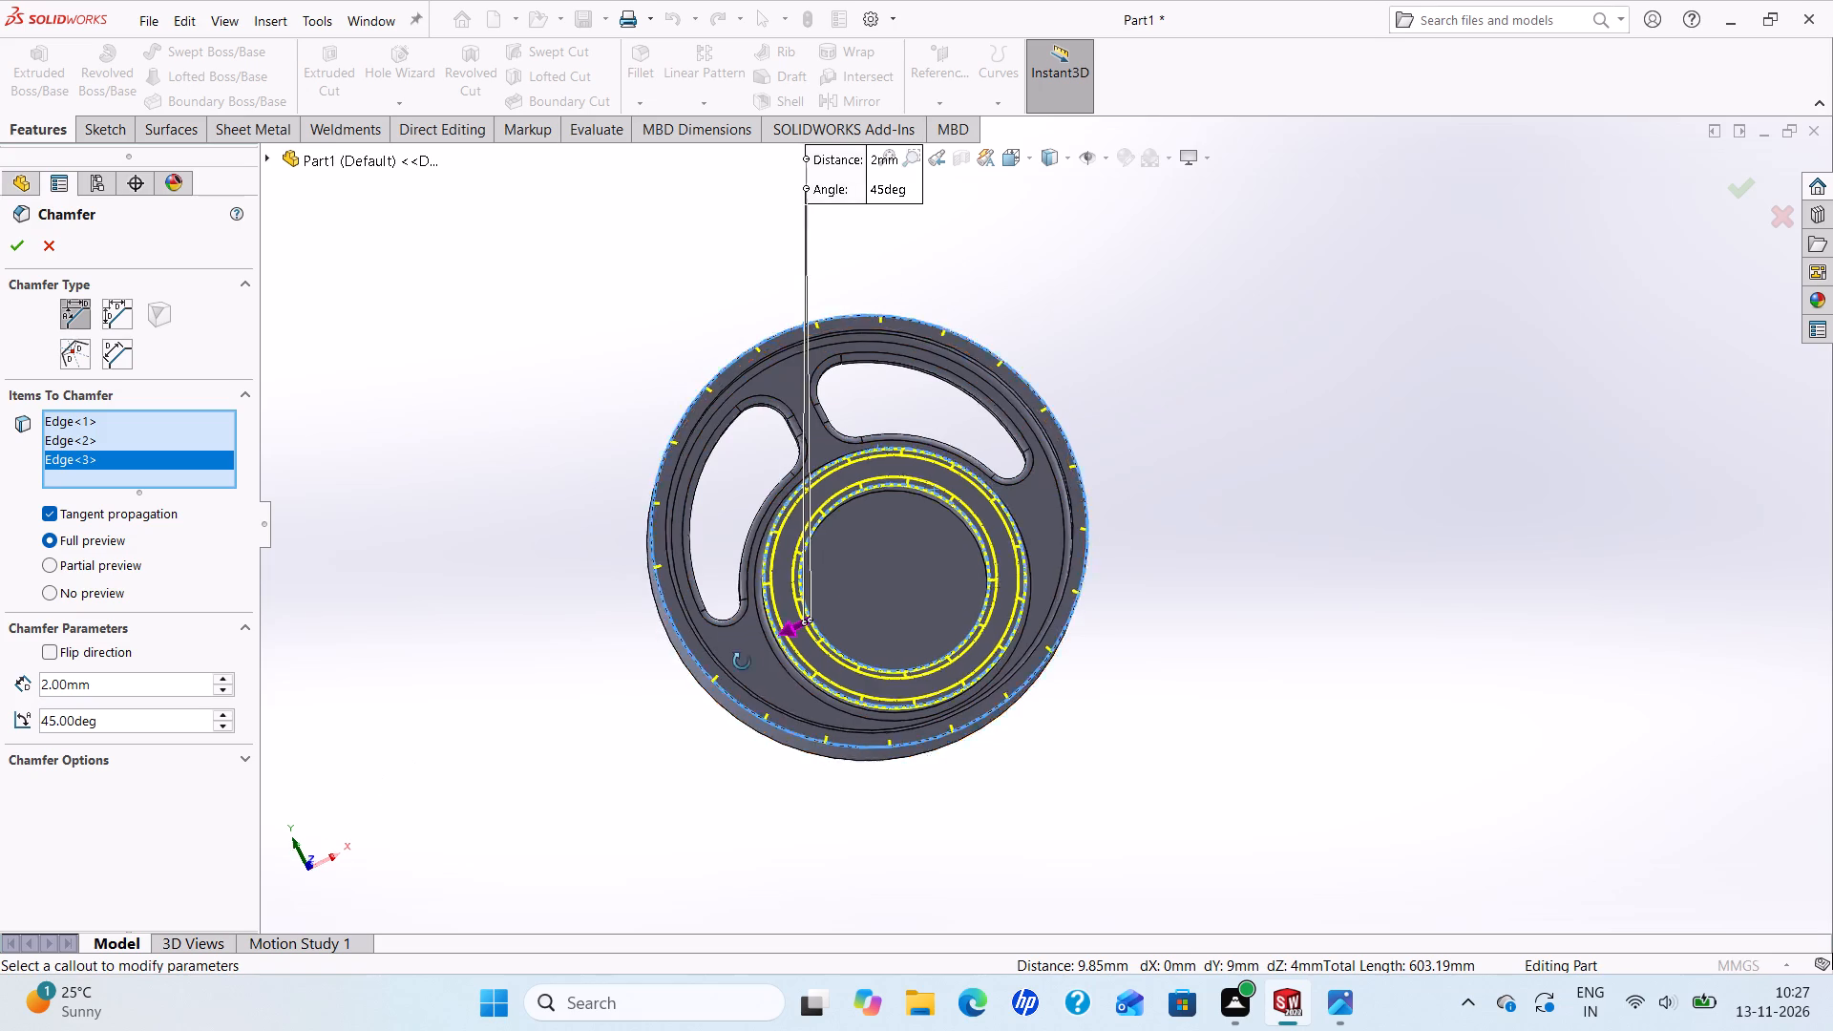
middle_drag(742, 662, 1088, 639)
scroll(666, 386, down, 3)
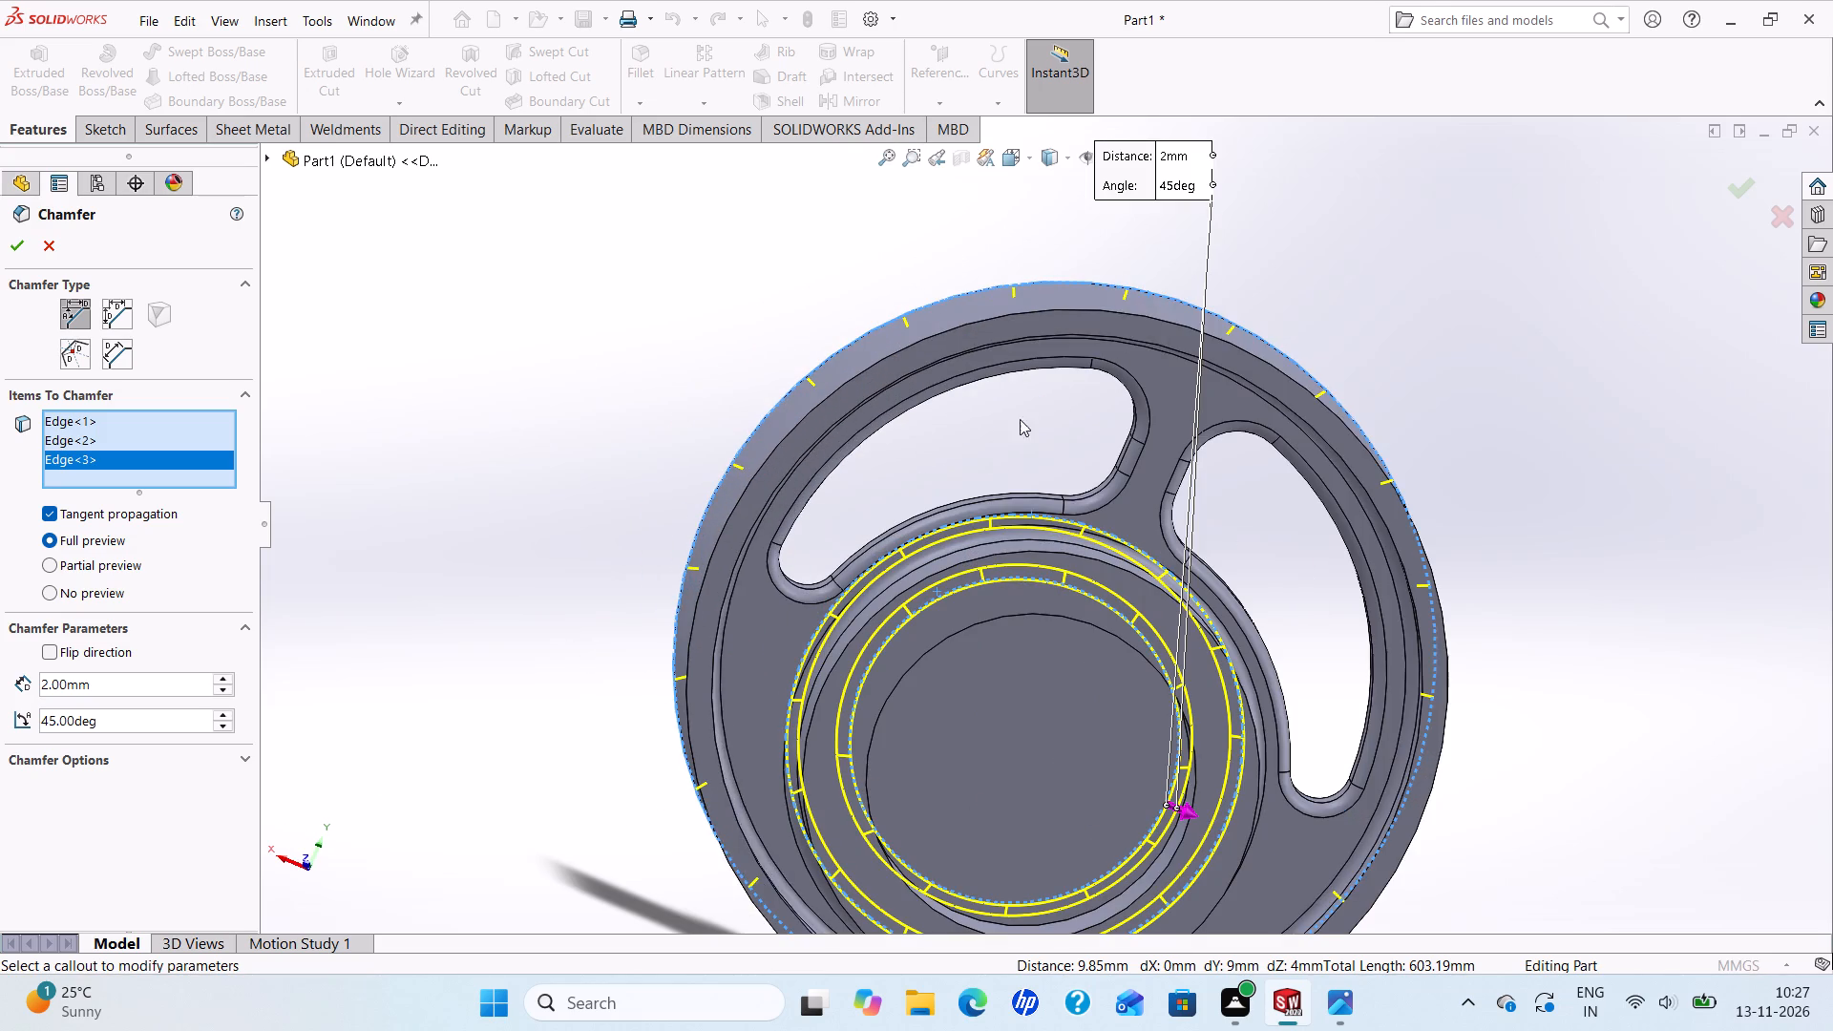
click(829, 393)
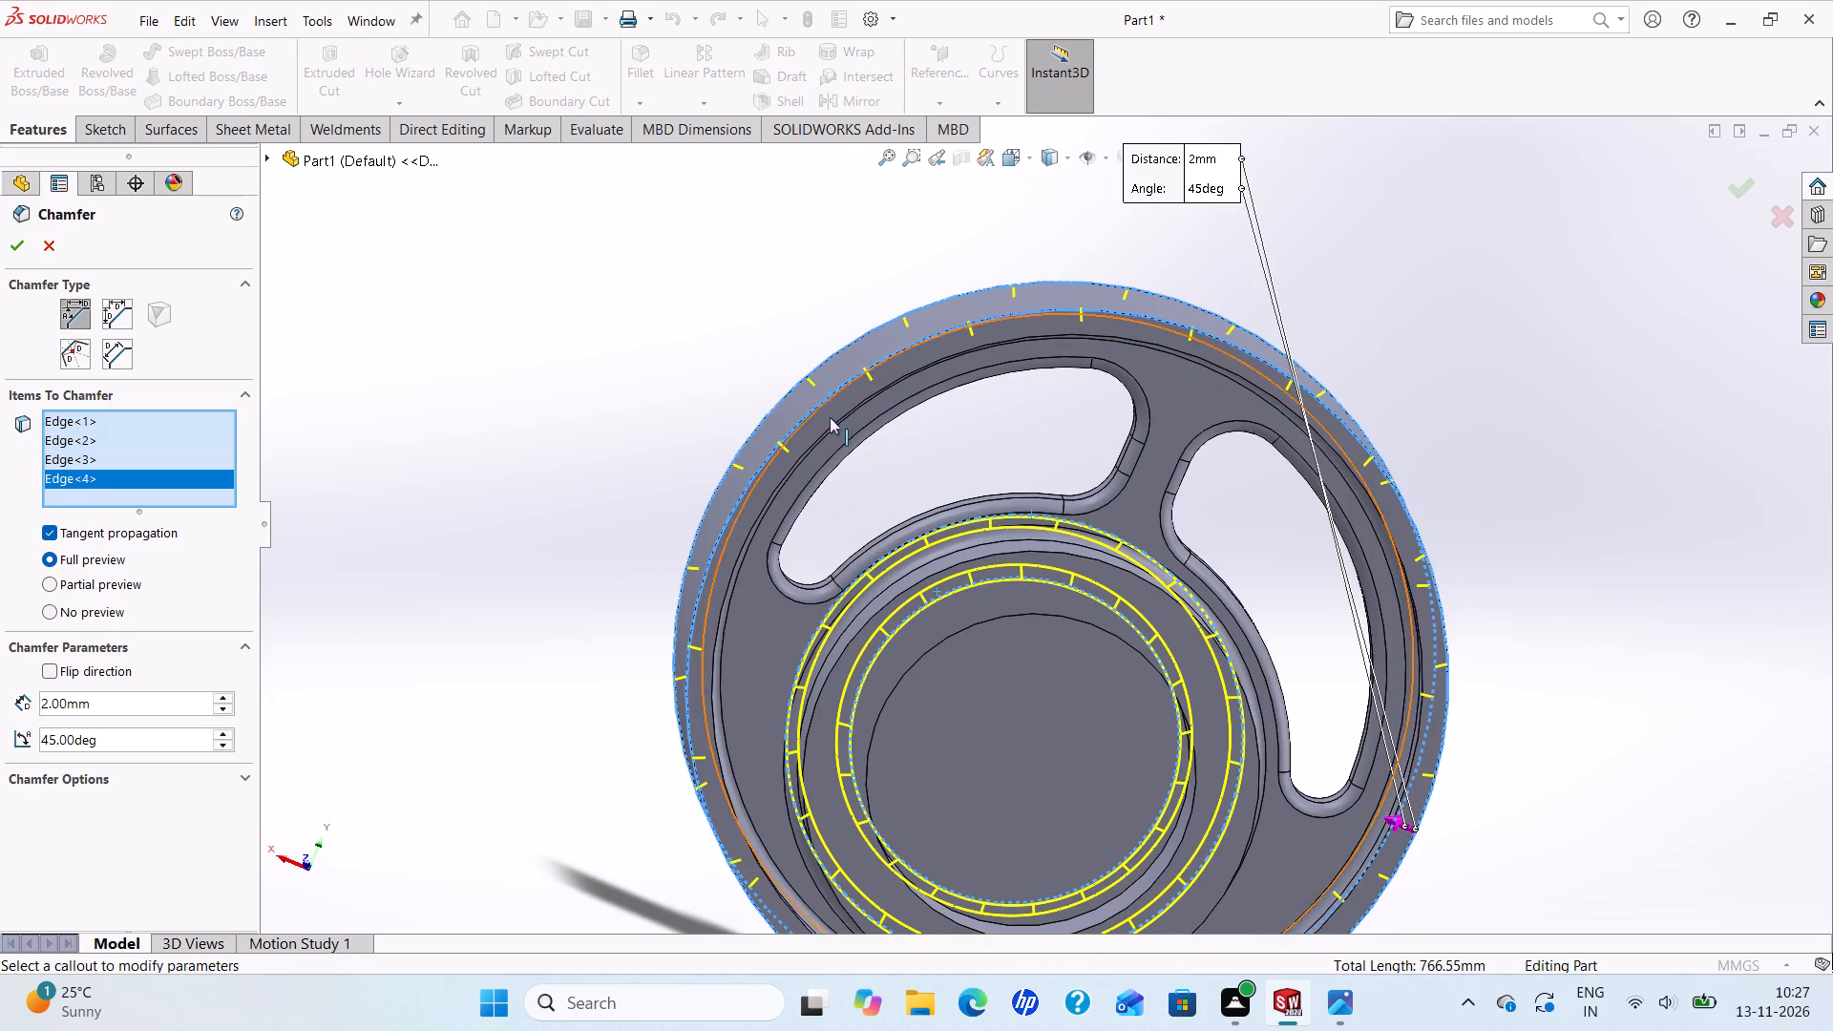
scroll(855, 579, up, 4)
scroll(1020, 630, down, 4)
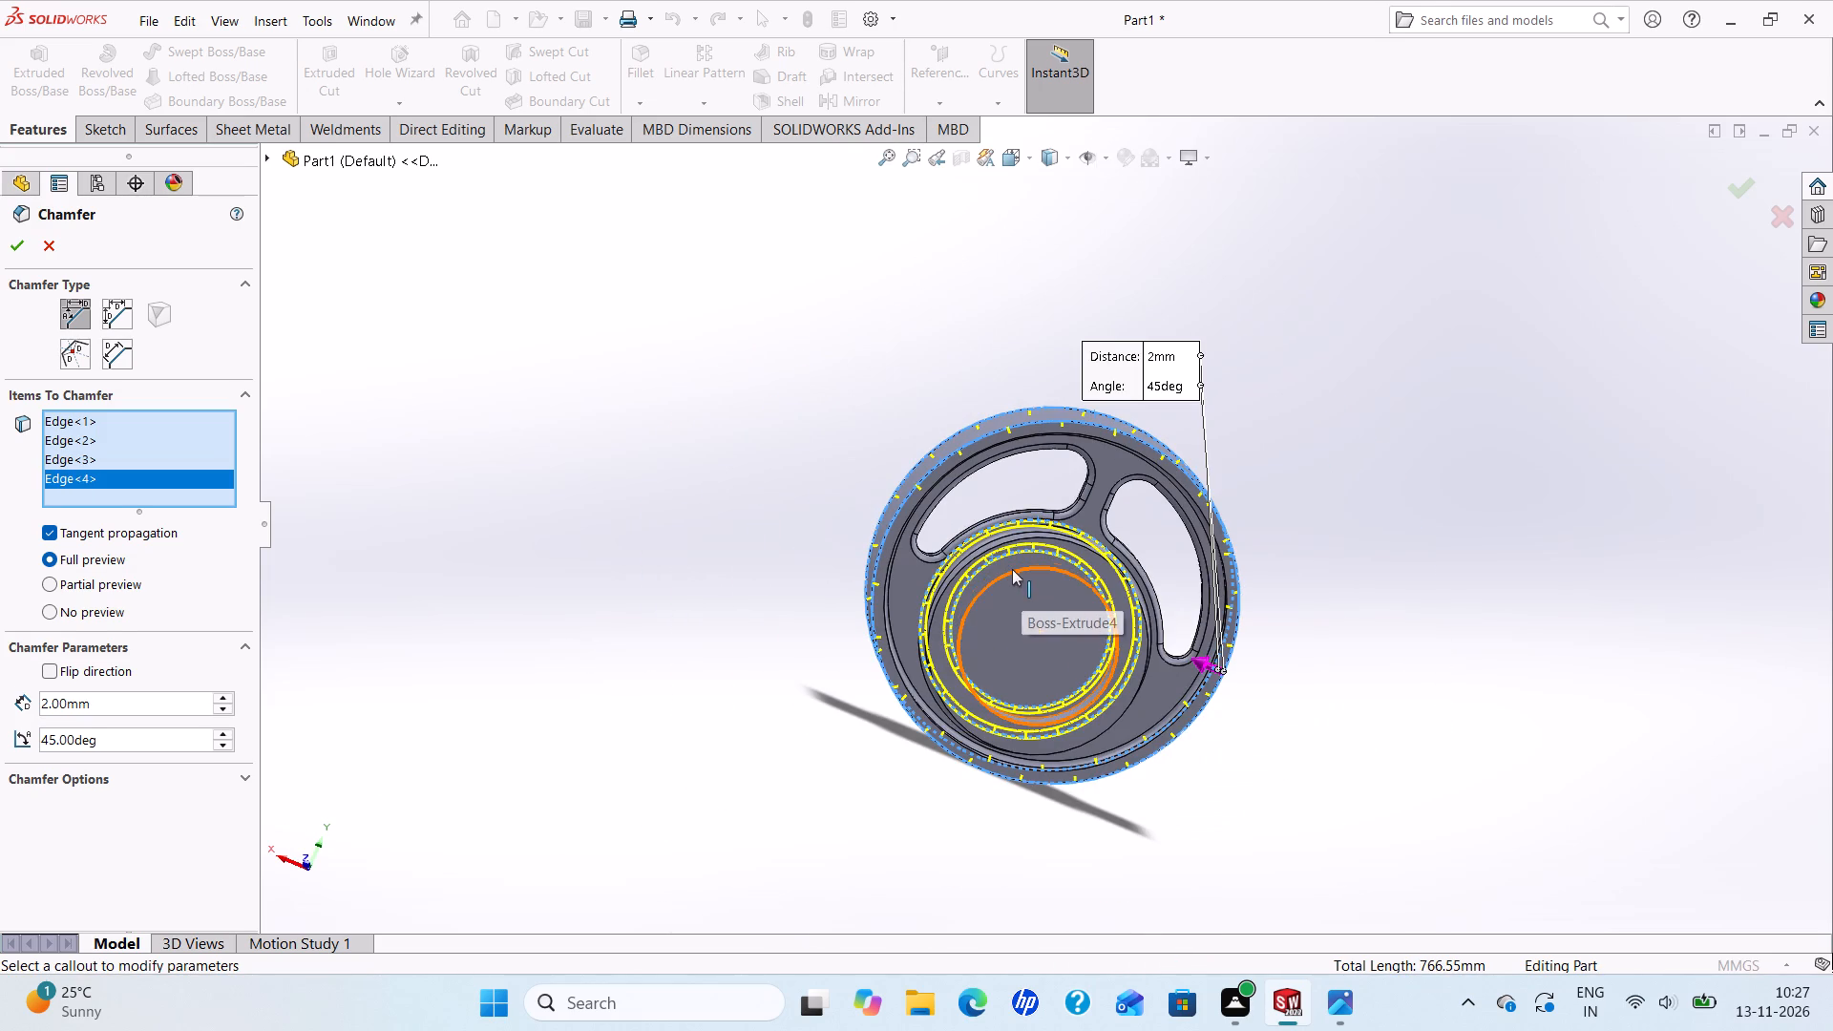
scroll(1012, 569, down, 5)
middle_drag(1037, 618, 1005, 471)
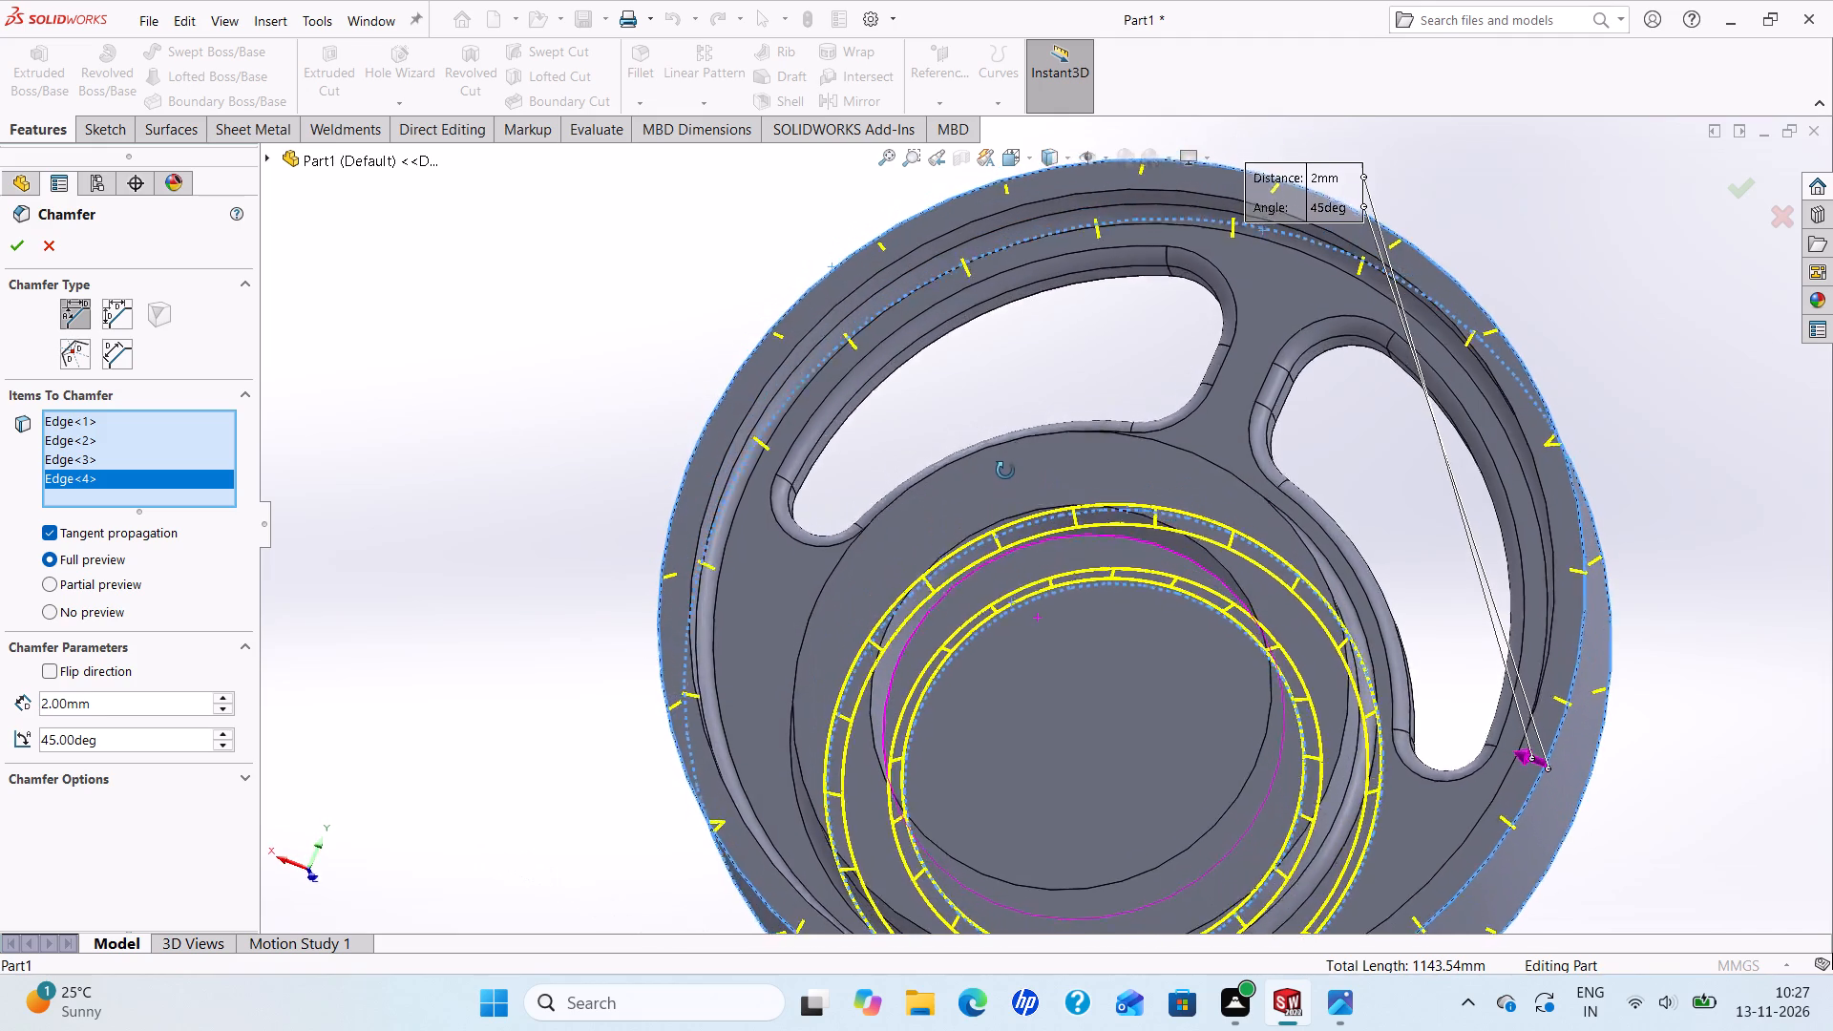
middle_drag(1005, 471, 992, 445)
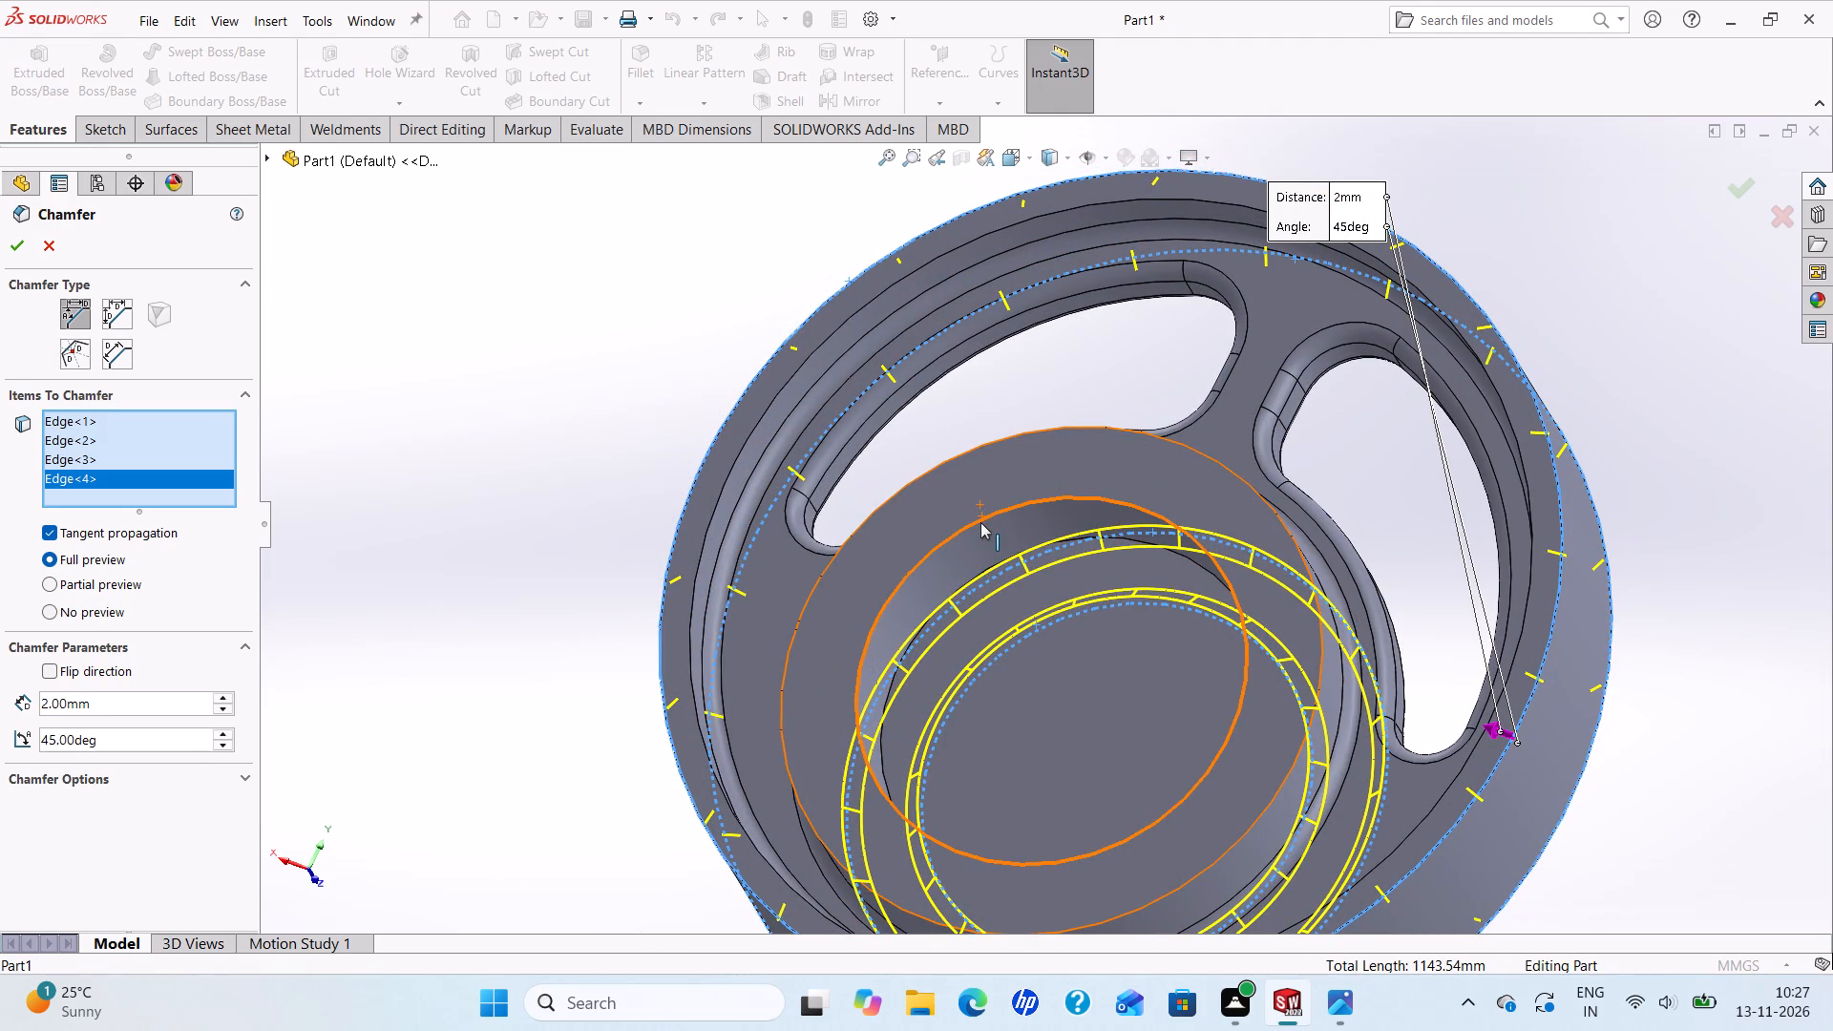
click(980, 522)
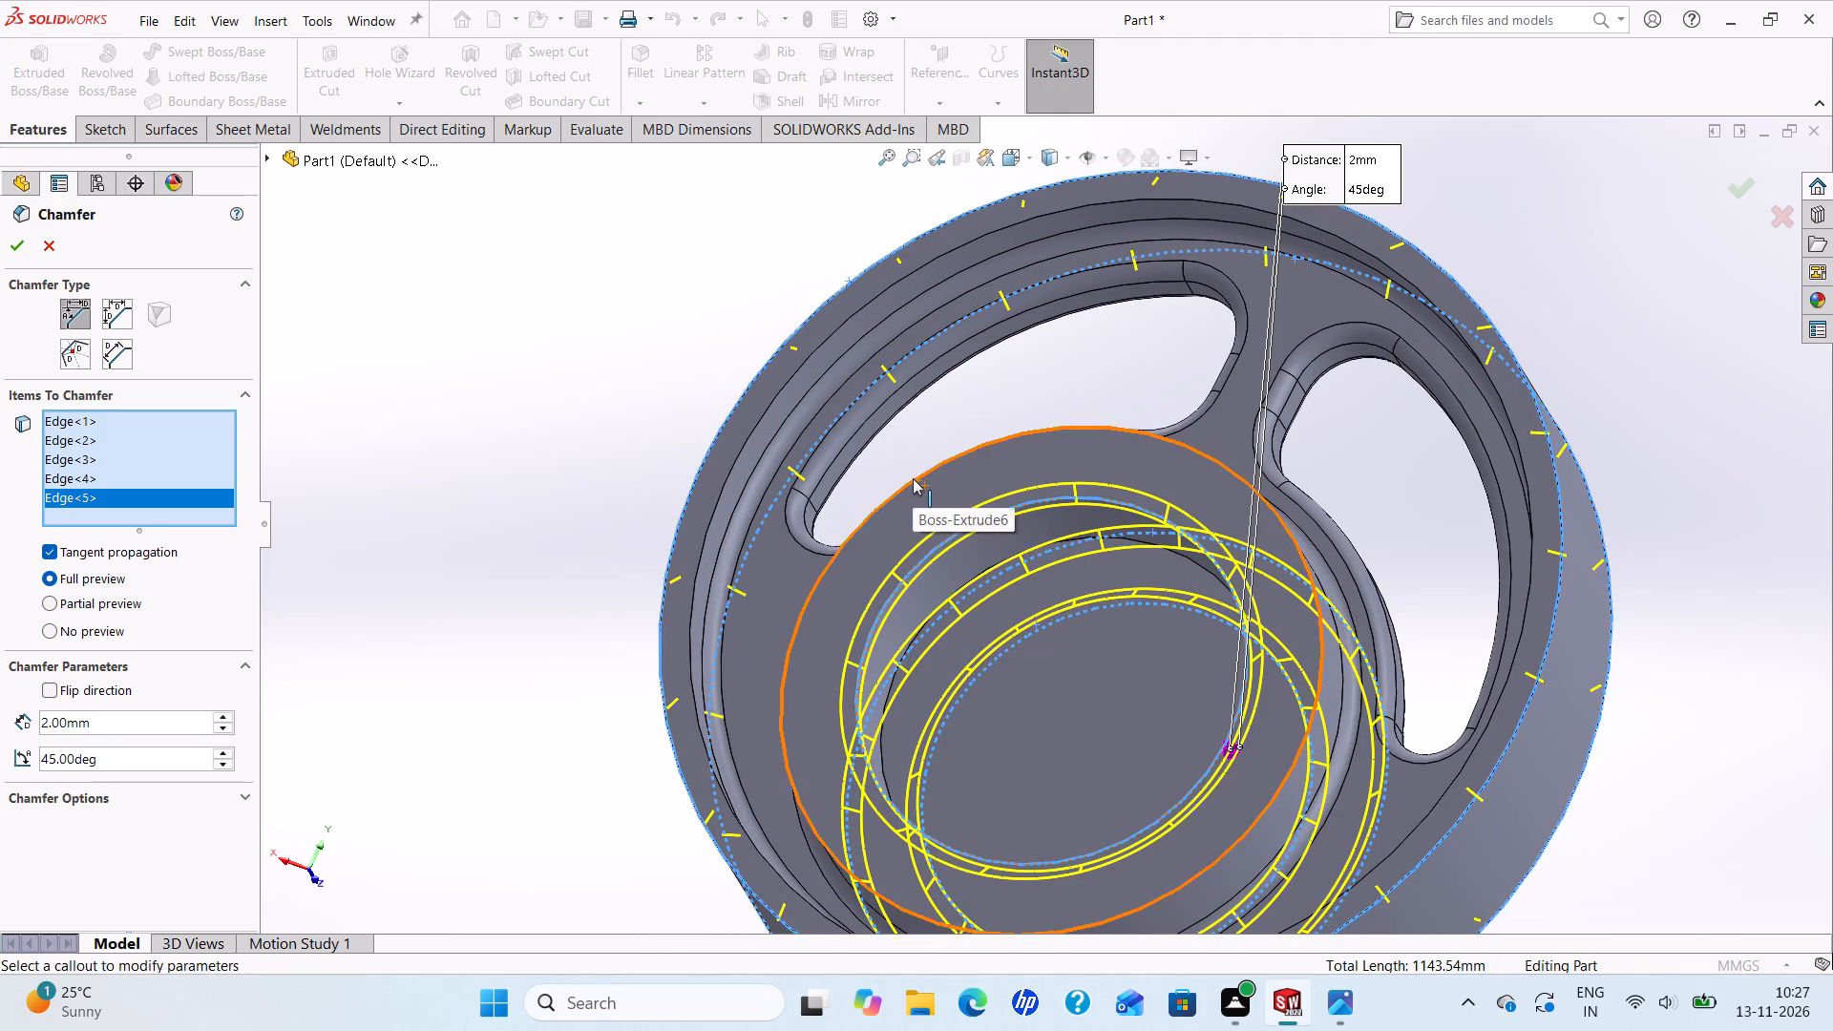
click(913, 478)
scroll(953, 507, up, 4)
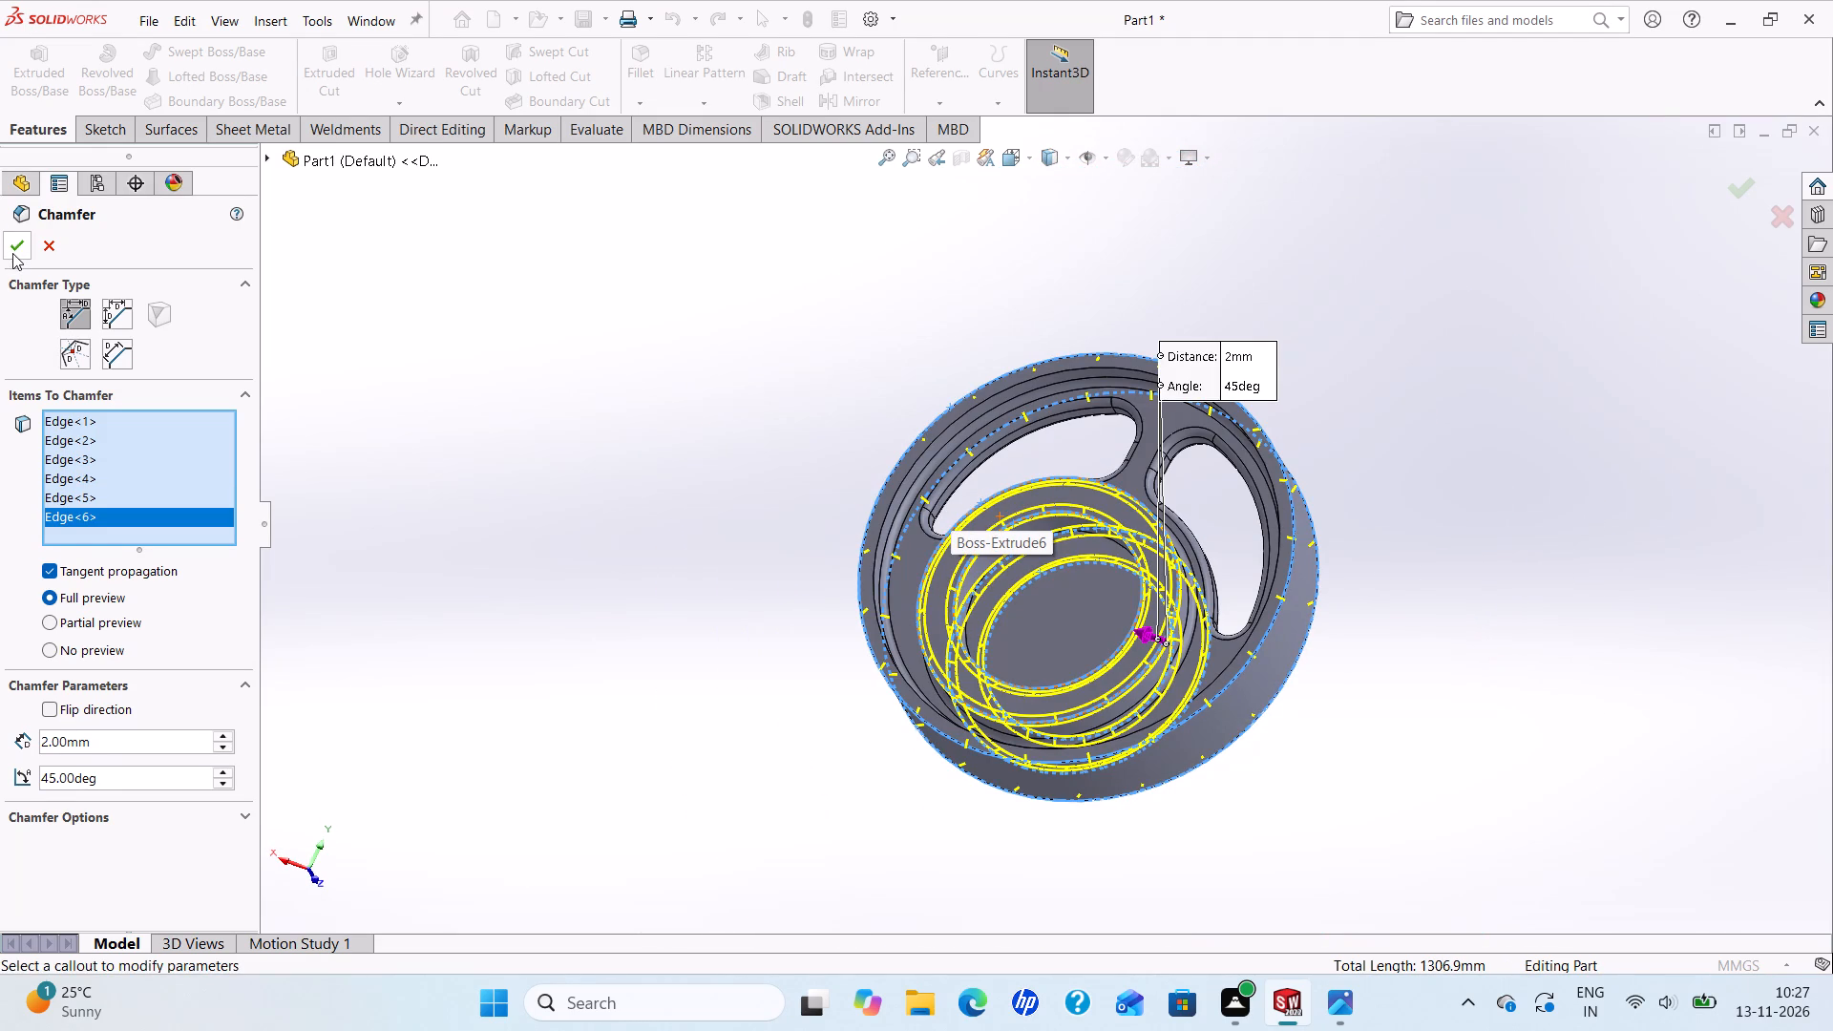
click(12, 253)
Inspect the chamfered rim, hub and bore edges from both sides and compare them with the reference drawing.
middle_drag(643, 599, 745, 612)
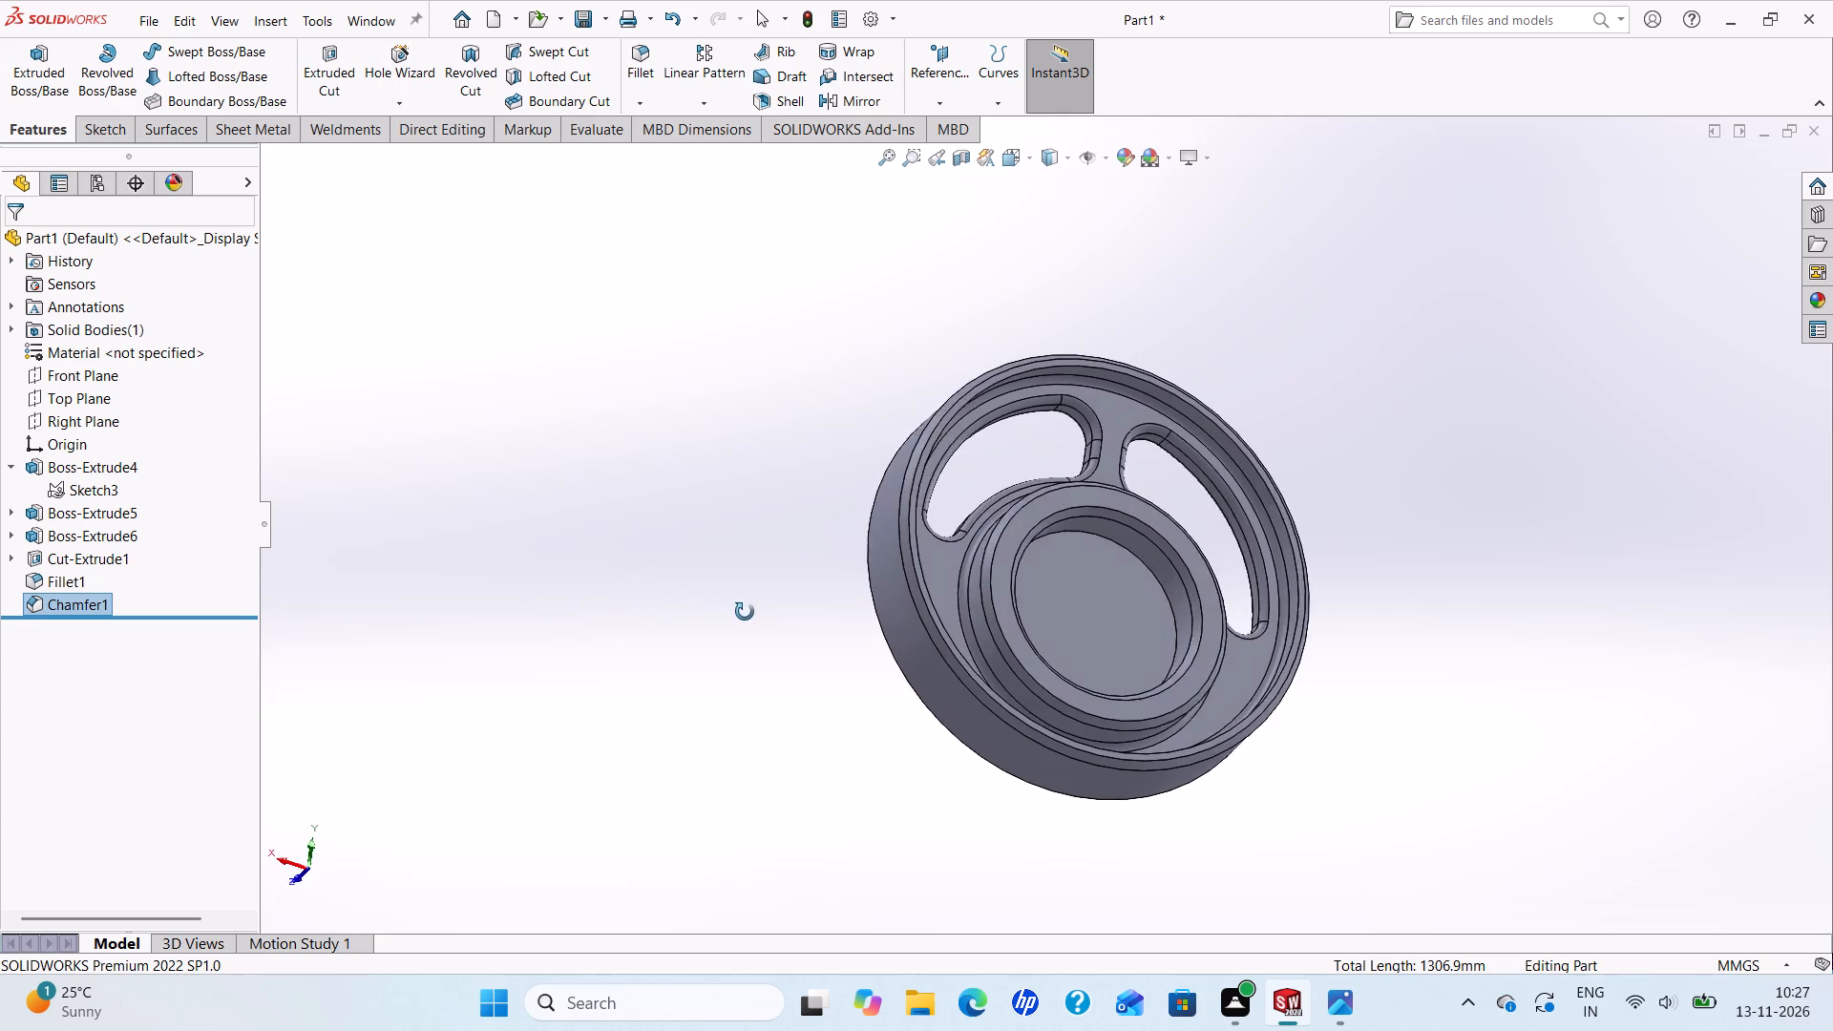
middle_drag(745, 612, 818, 726)
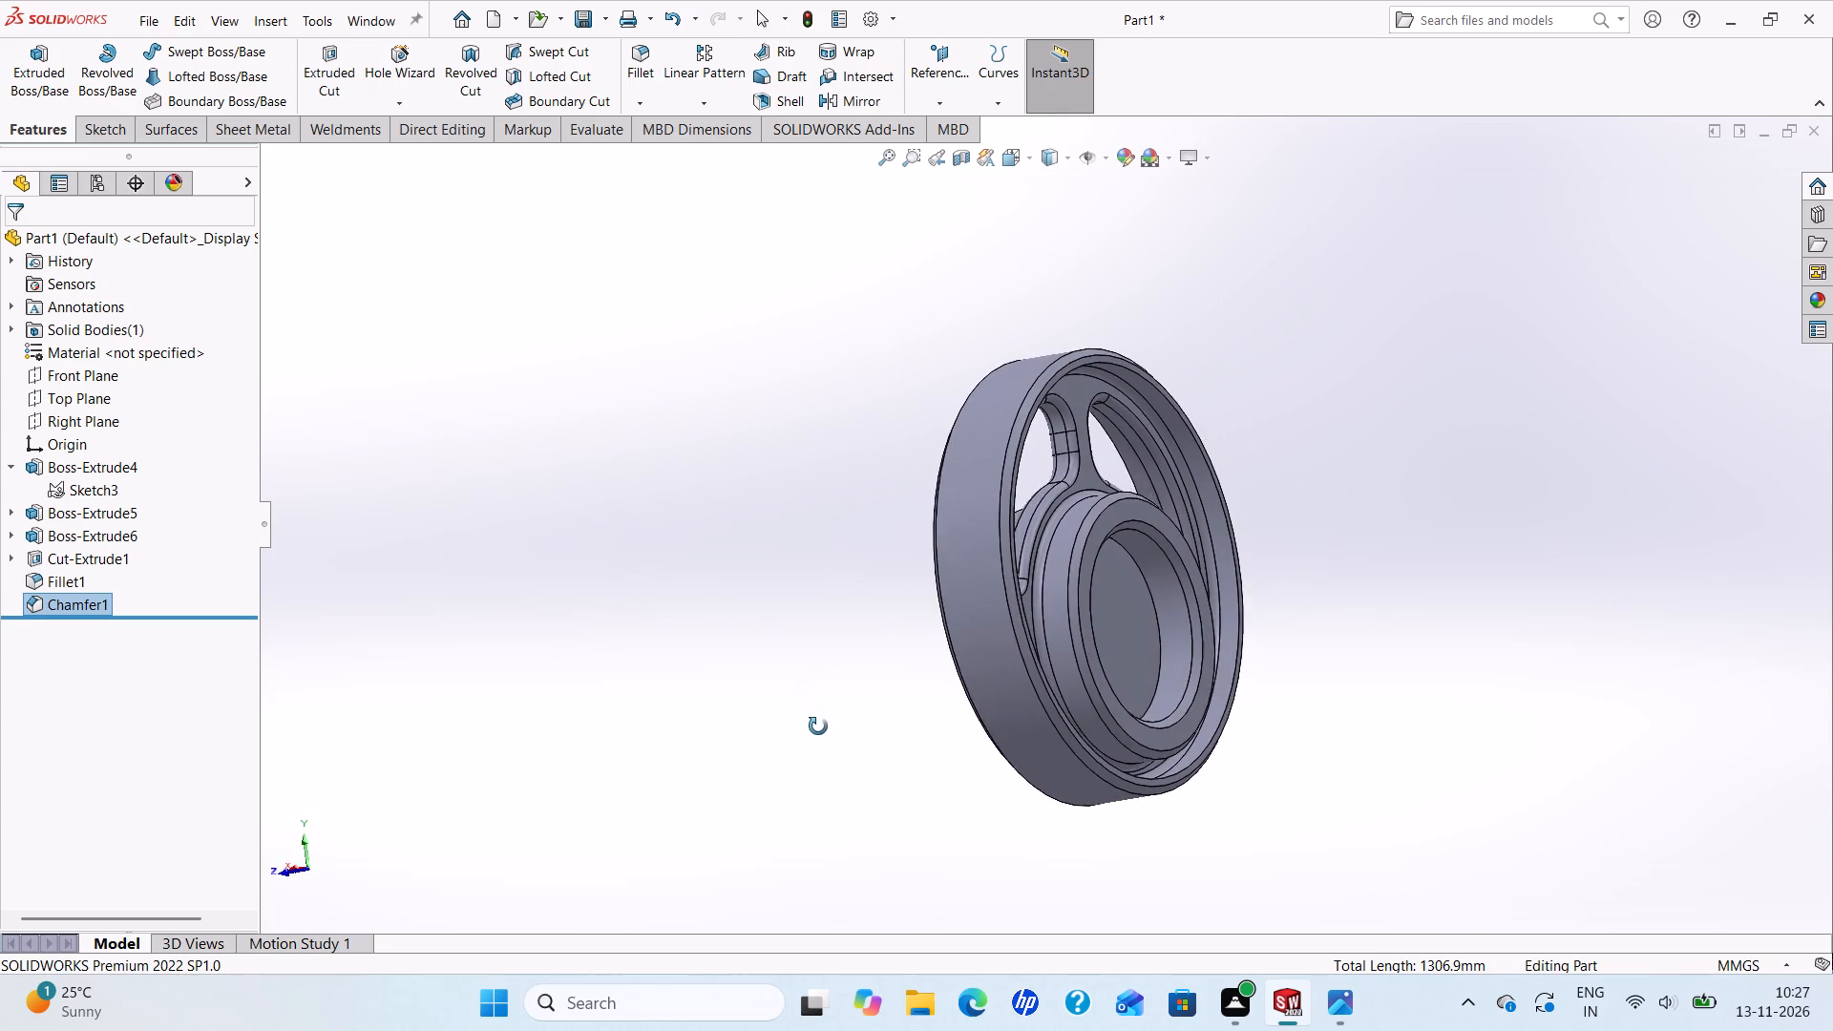
middle_drag(818, 726, 1245, 696)
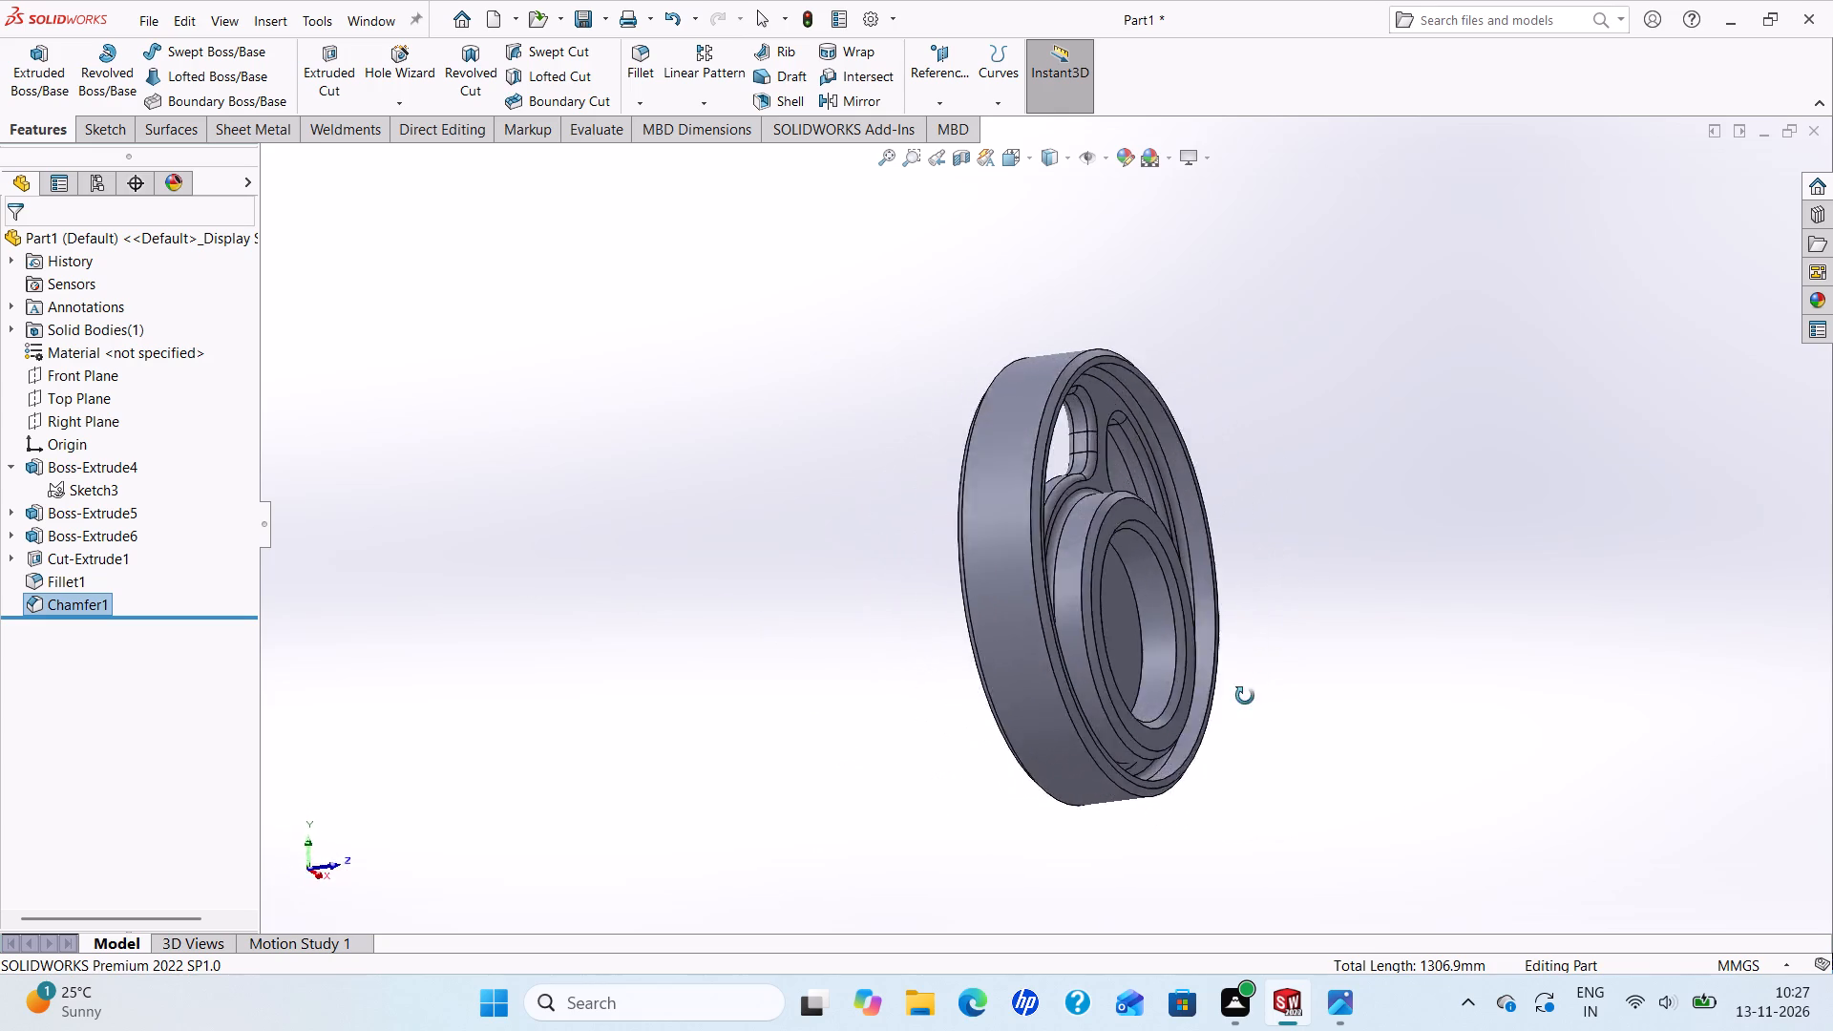
middle_drag(1245, 696, 841, 566)
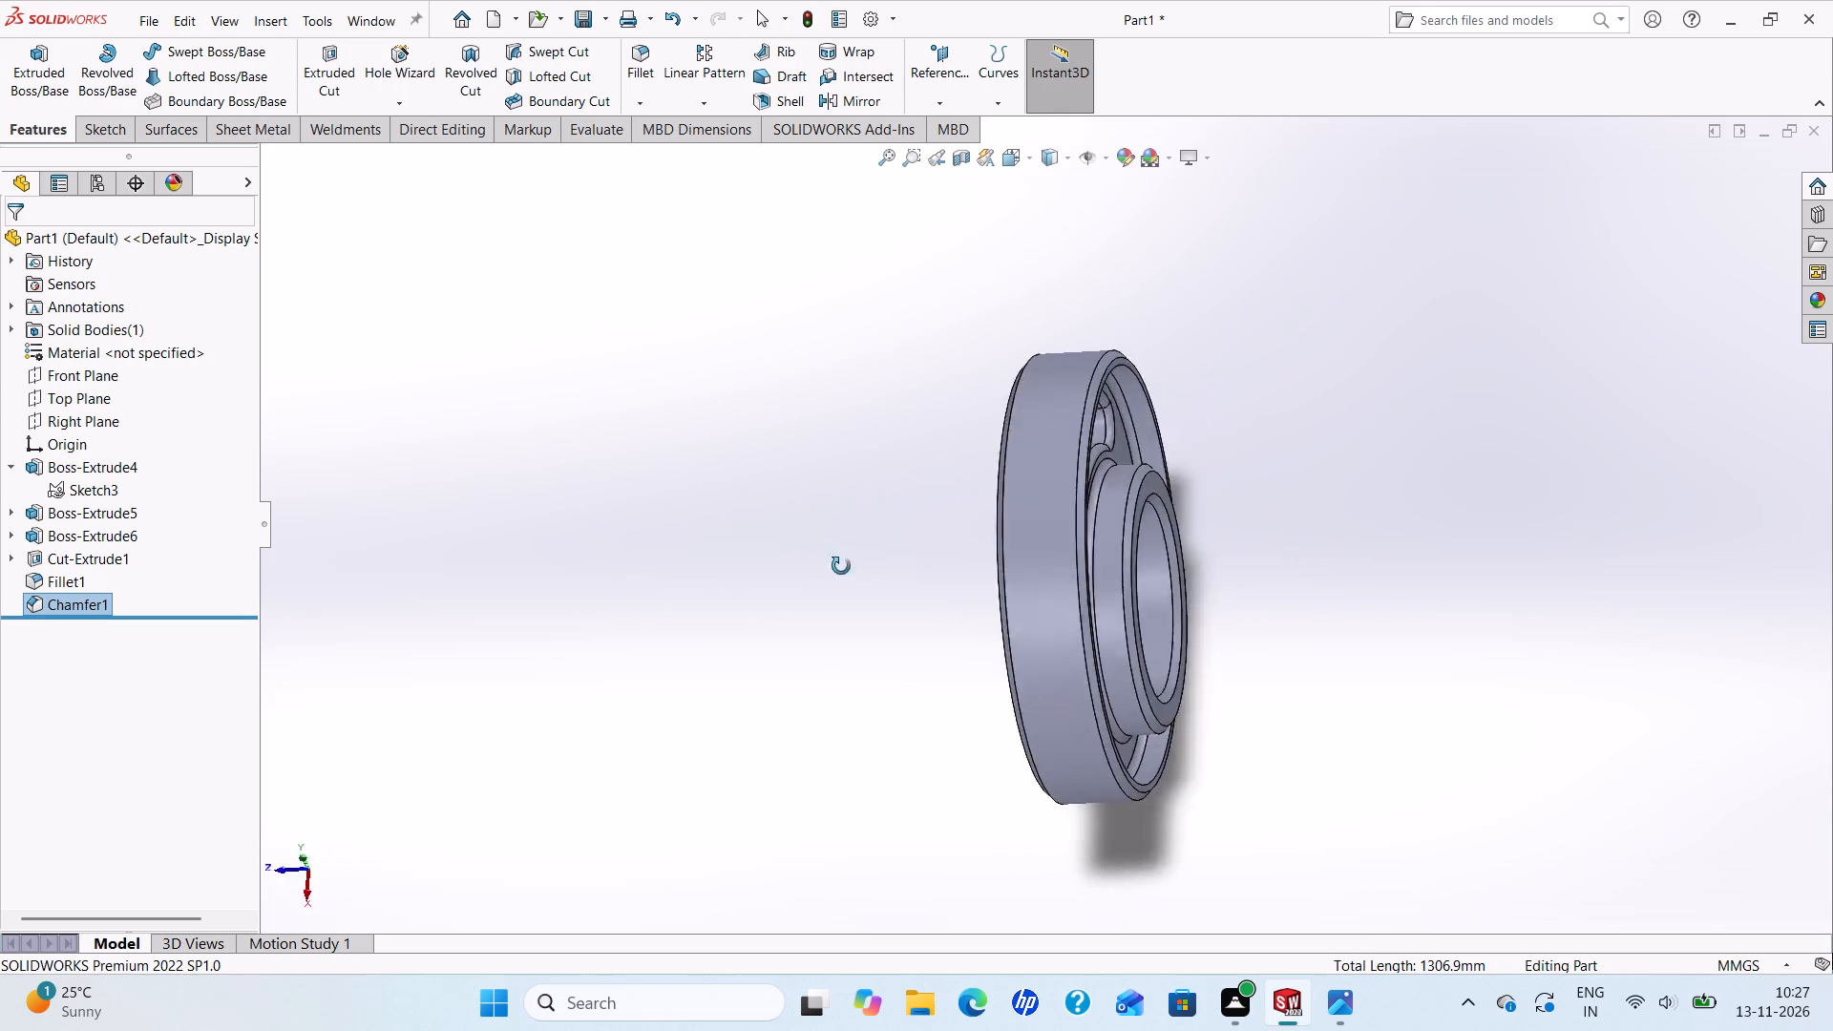
middle_drag(841, 566, 757, 588)
scroll(1206, 679, up, 2)
scroll(1317, 679, down, 3)
middle_drag(1225, 609, 1002, 647)
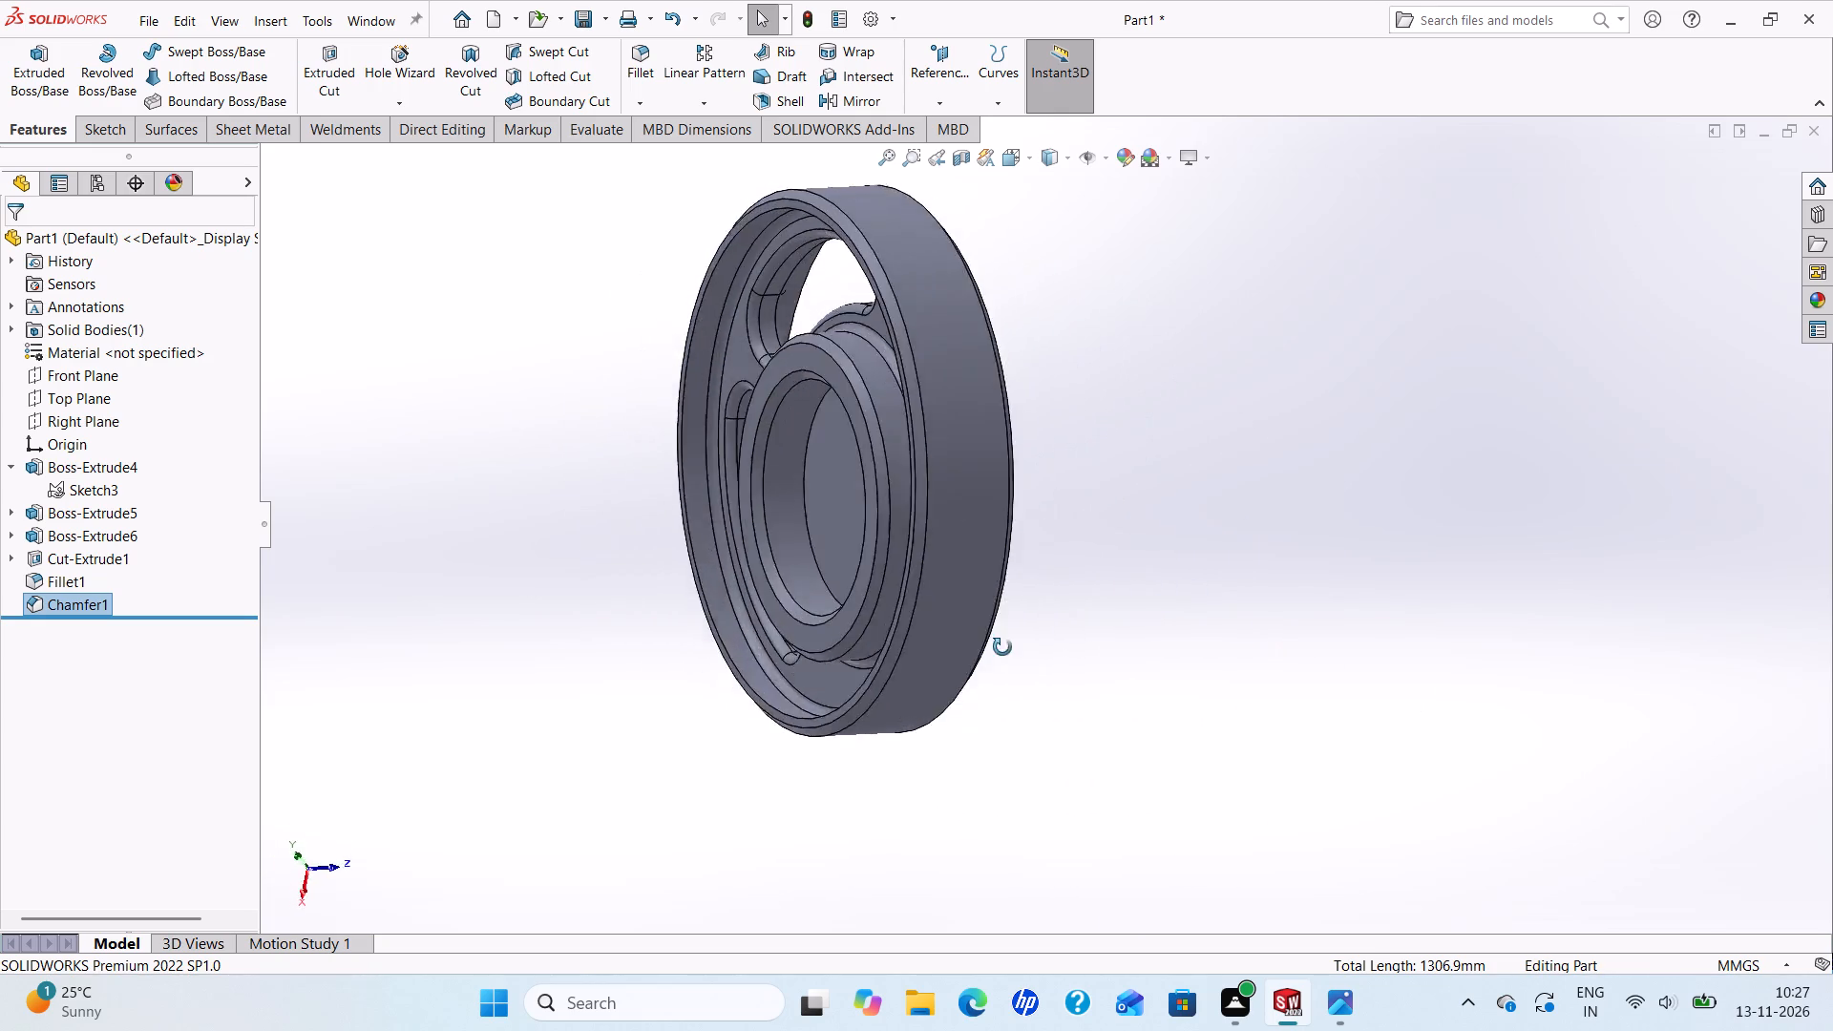
middle_drag(1002, 647, 895, 765)
click(1336, 1006)
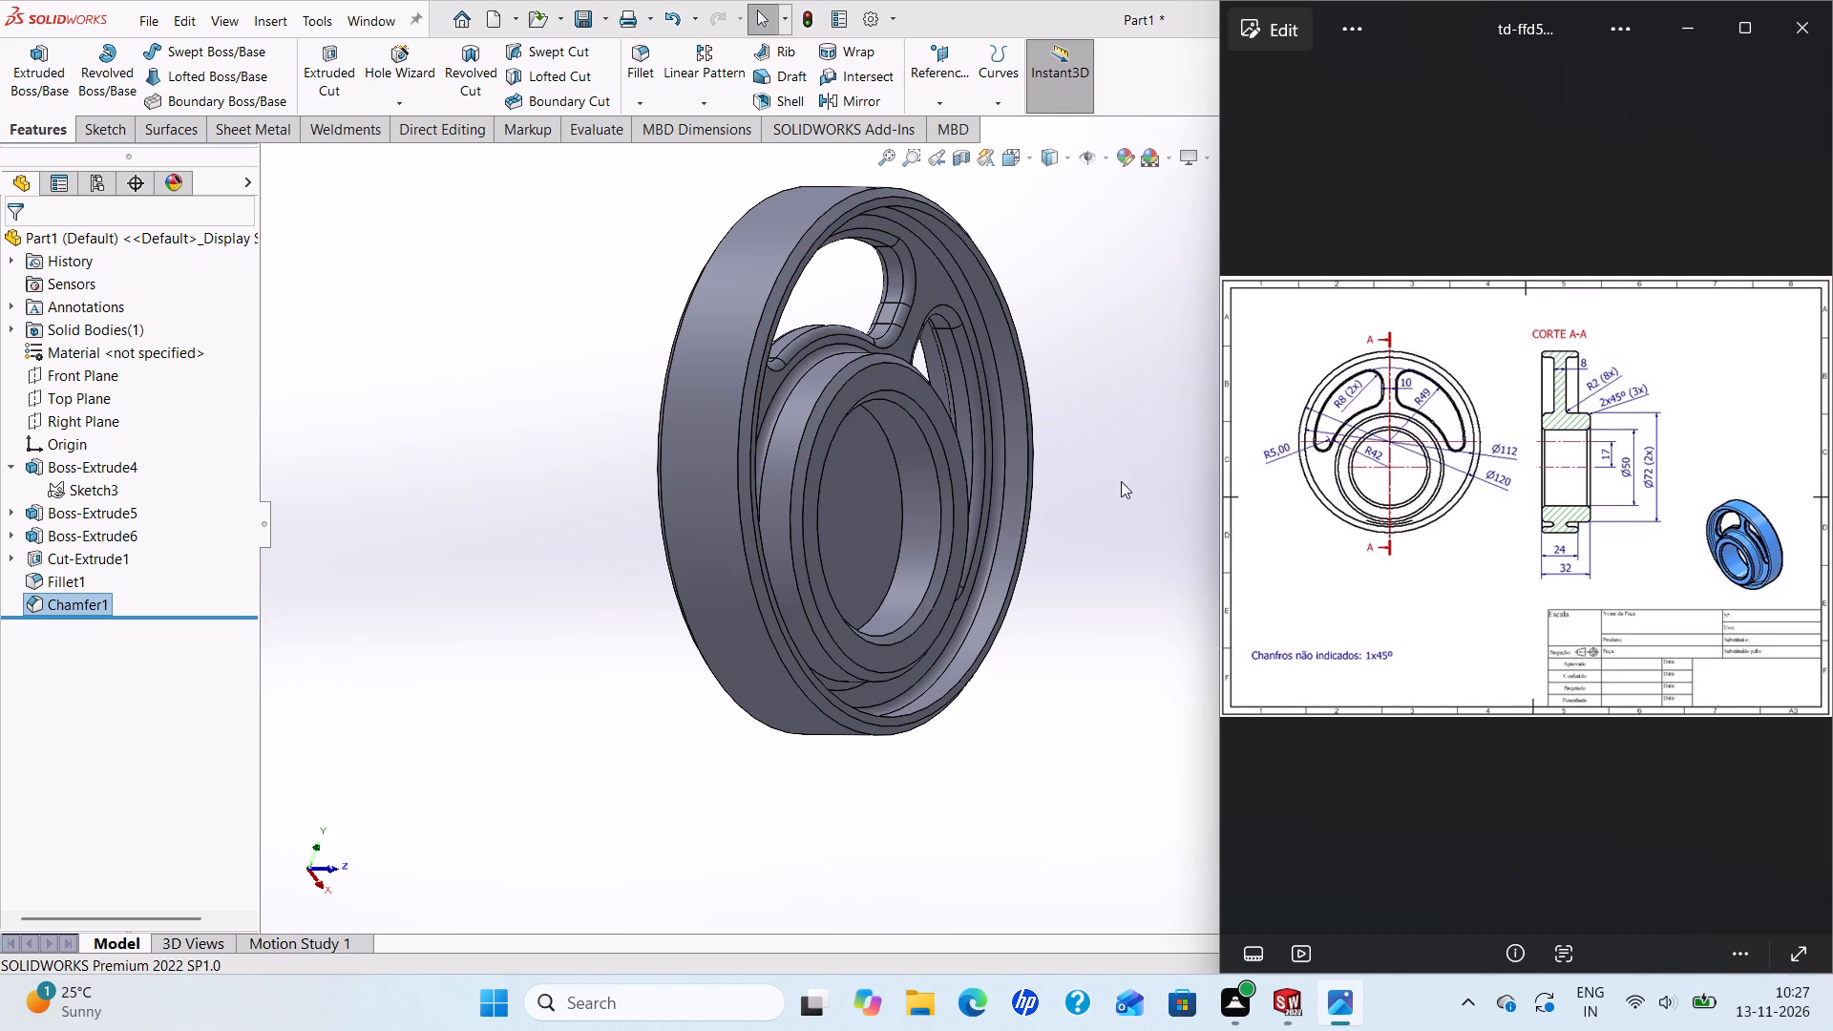
click(1067, 531)
scroll(1151, 439, up, 3)
scroll(1064, 439, down, 3)
scroll(965, 488, up, 2)
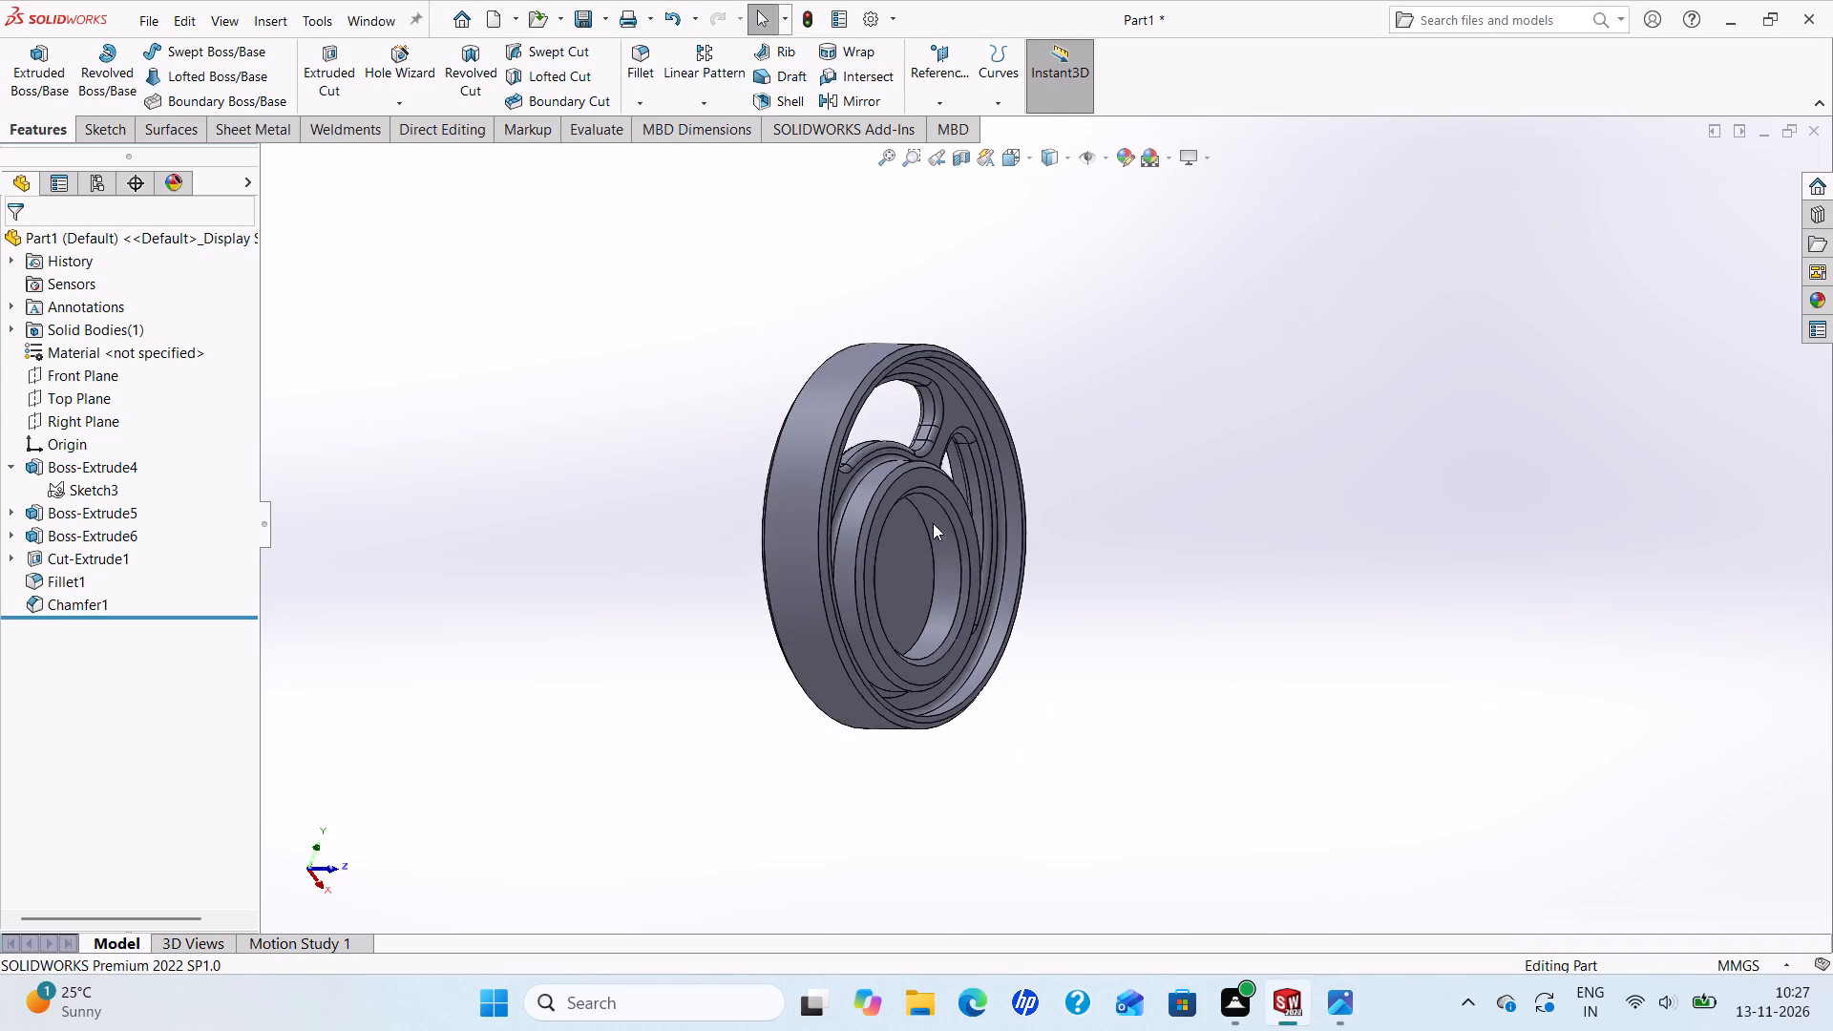
scroll(964, 559, down, 3)
scroll(1038, 584, up, 2)
middle_drag(1166, 513, 803, 579)
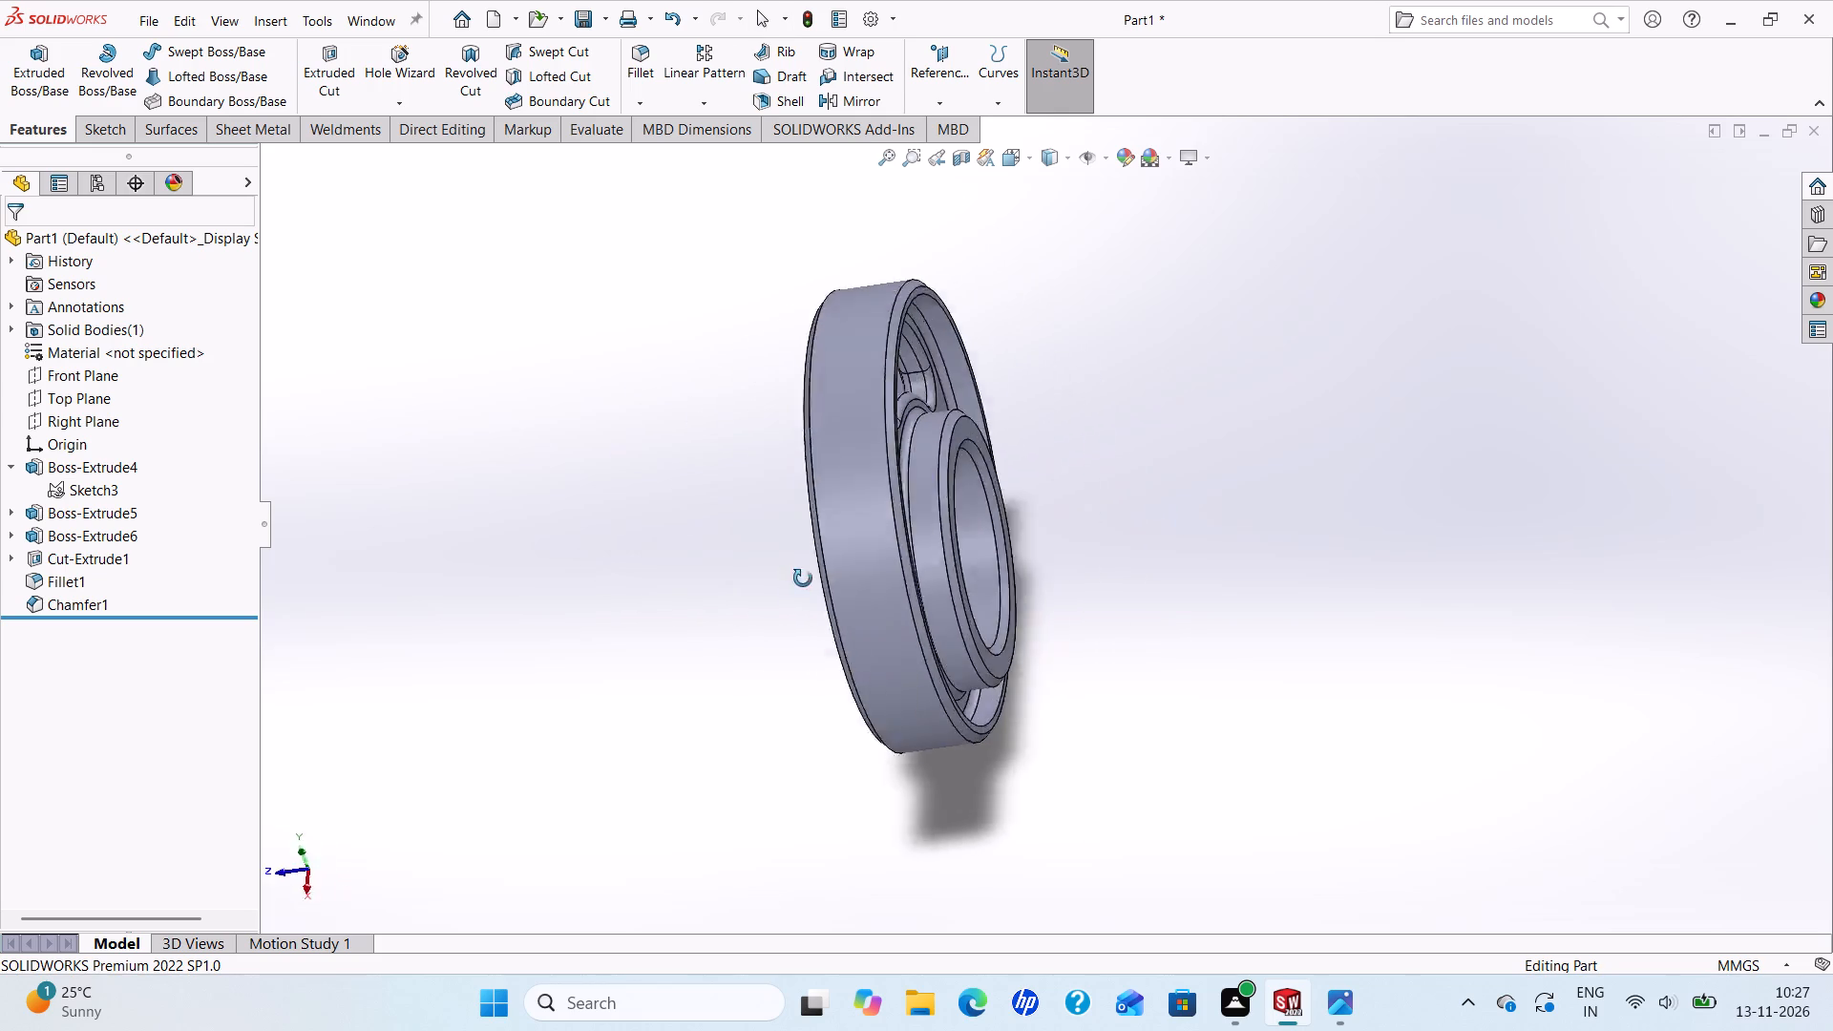
scroll(806, 578, up, 1)
middle_drag(803, 579, 706, 610)
scroll(1356, 518, up, 2)
scroll(1239, 495, down, 3)
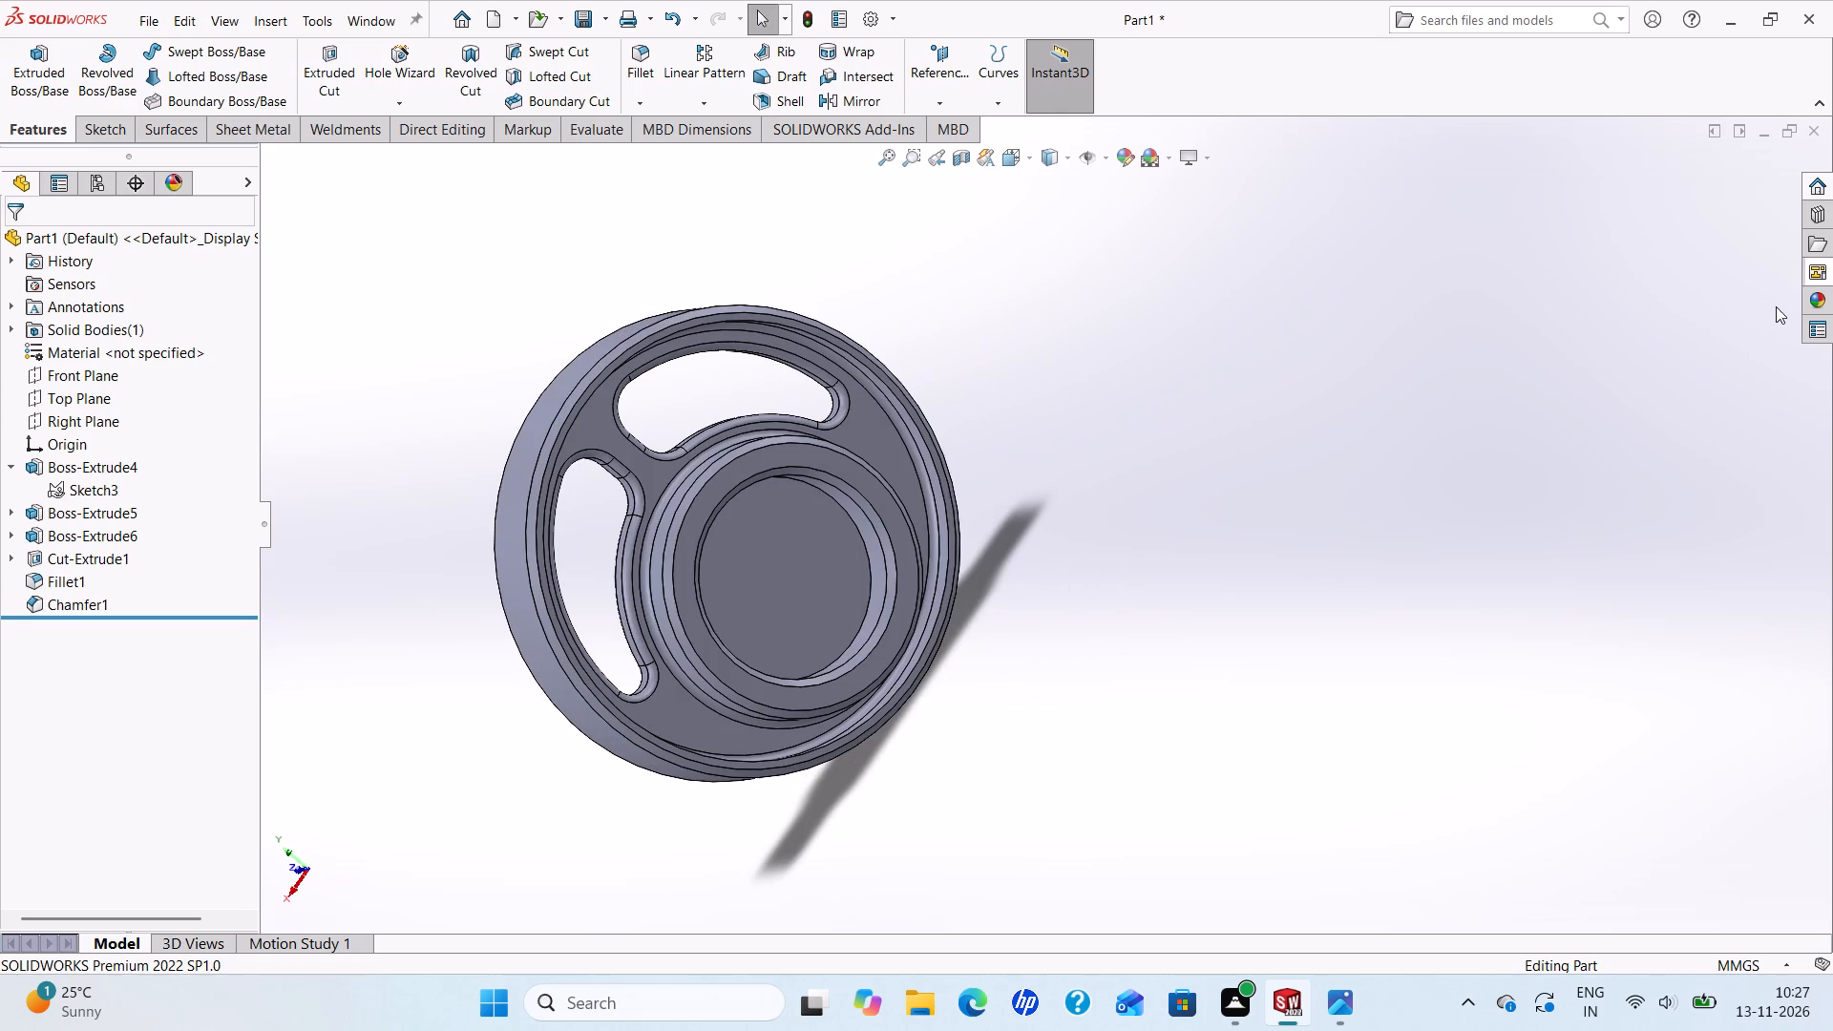
Apply the gloss blue car paint appearance to the whole part.
click(1806, 304)
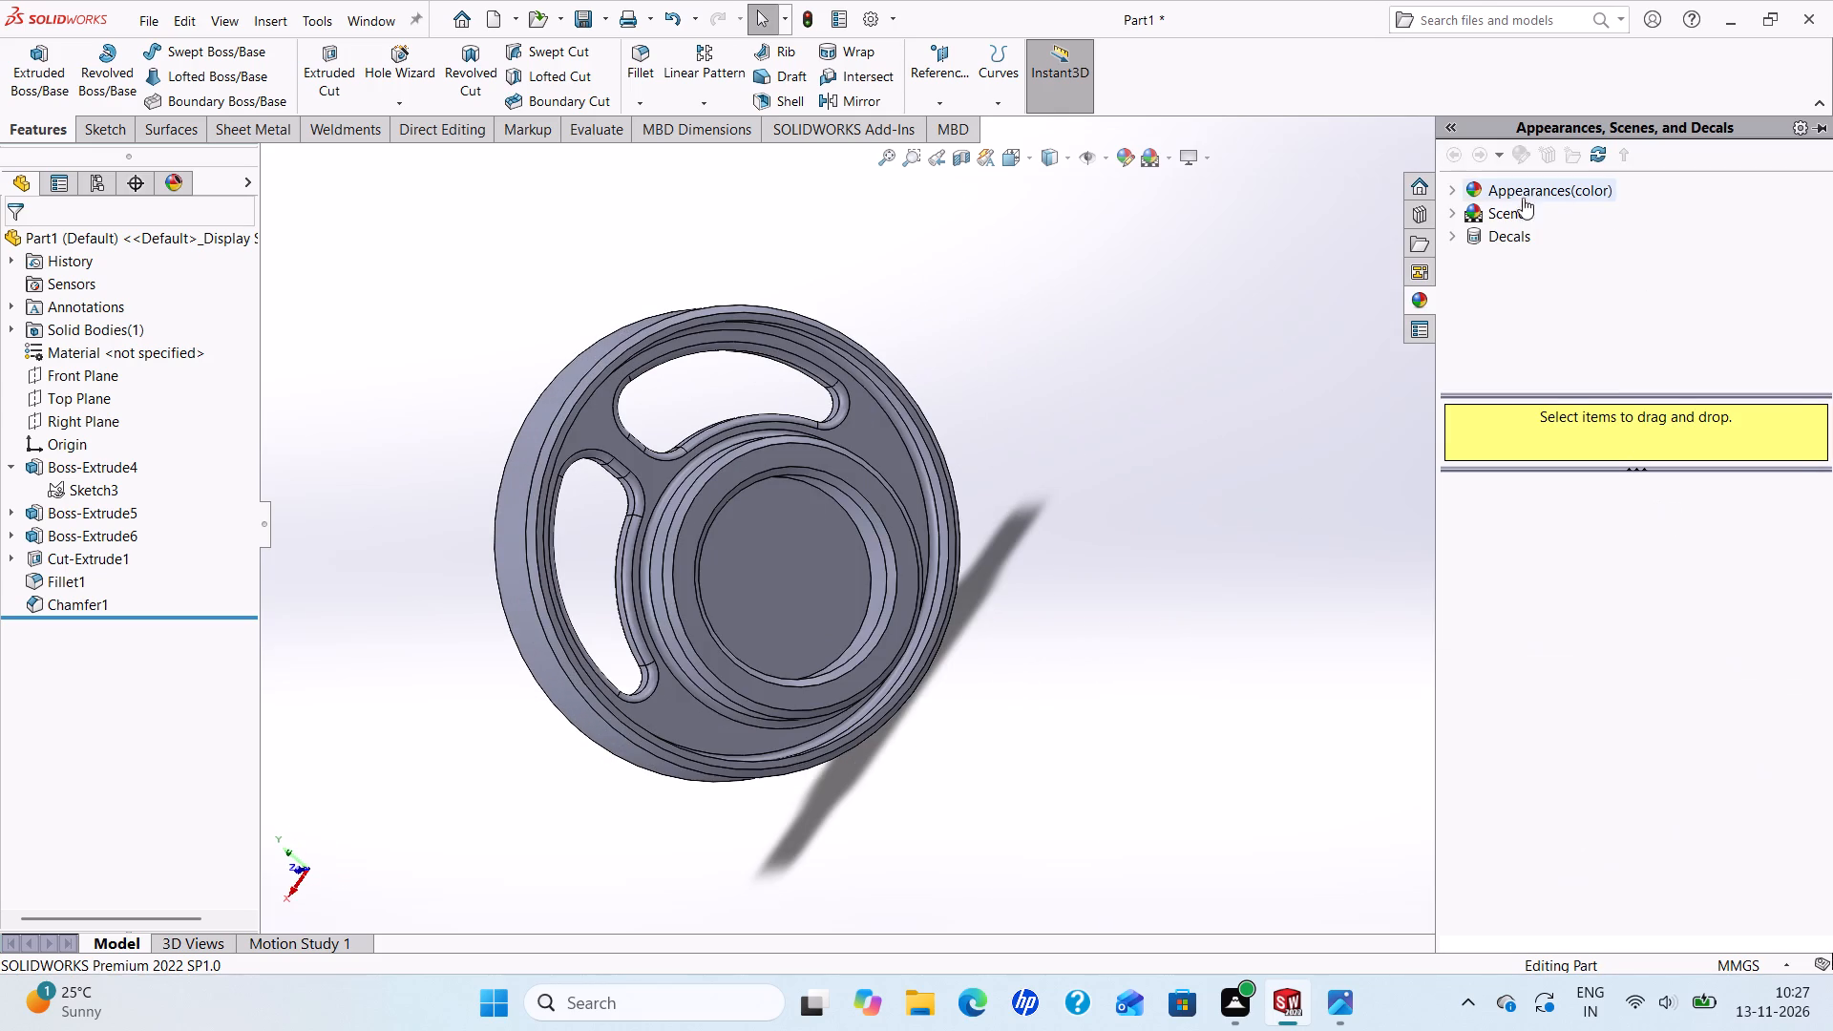
click(1450, 186)
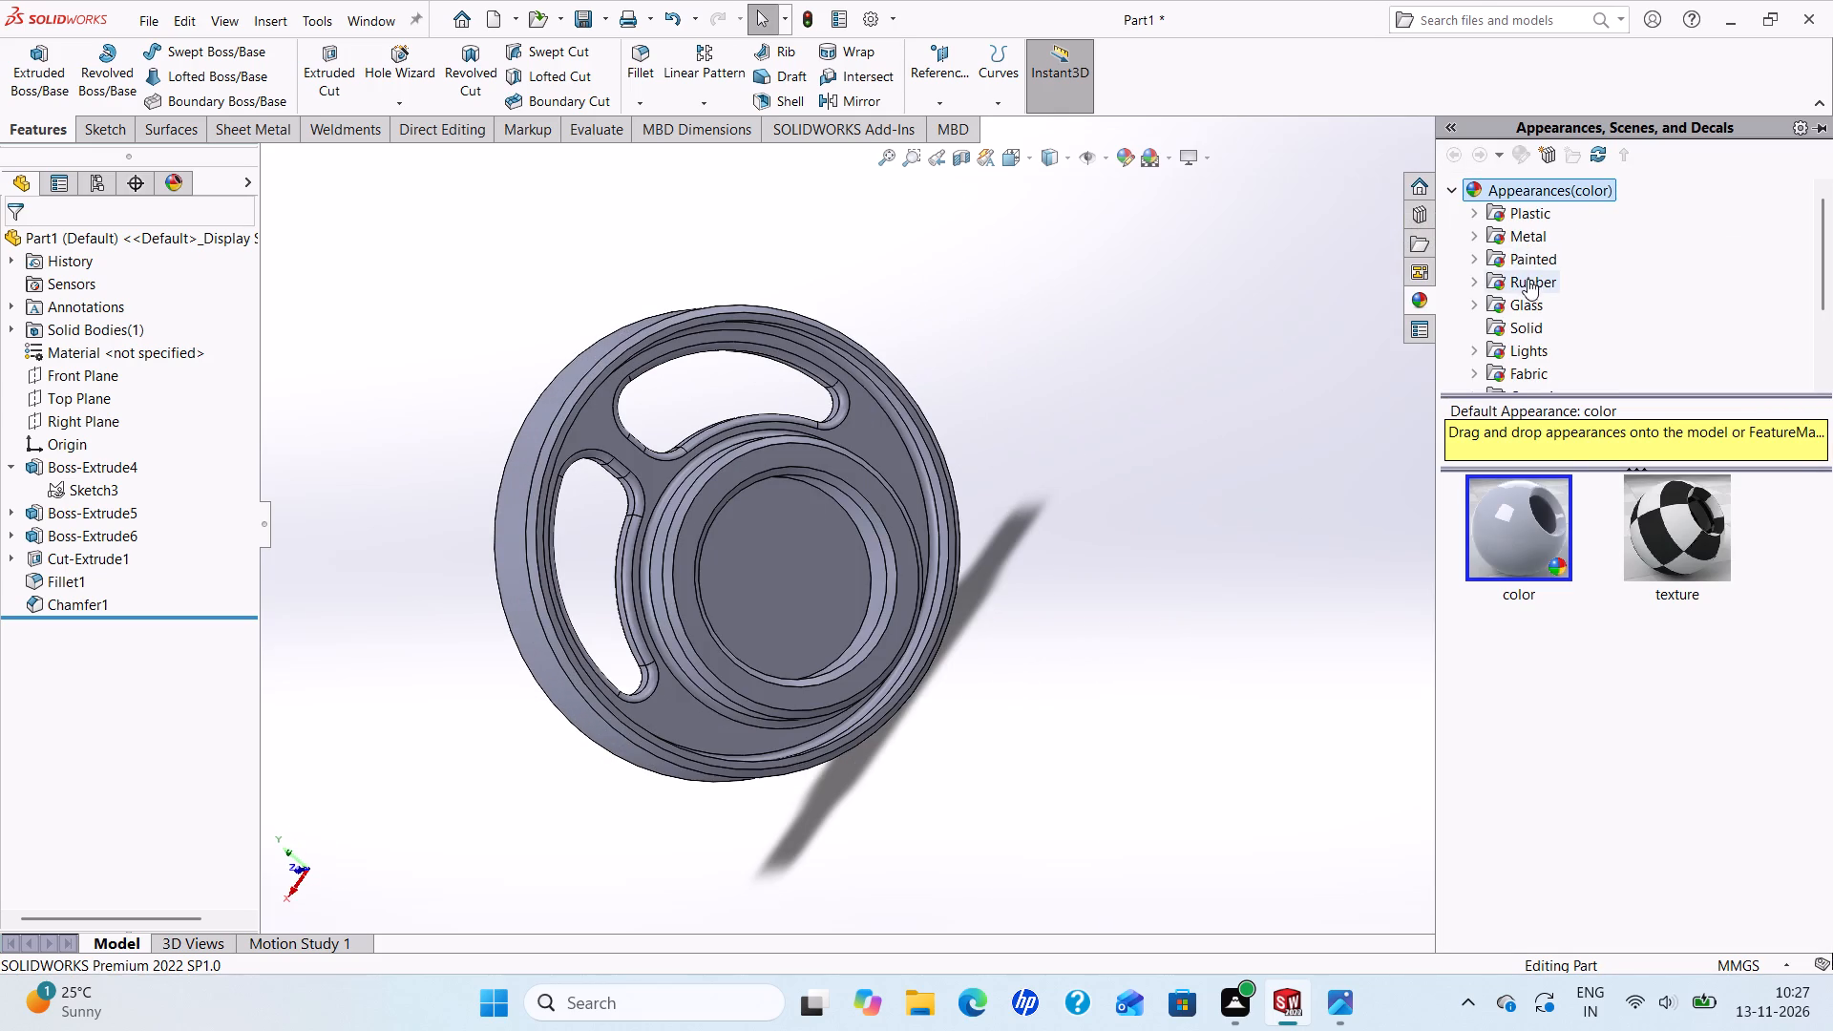
click(1473, 262)
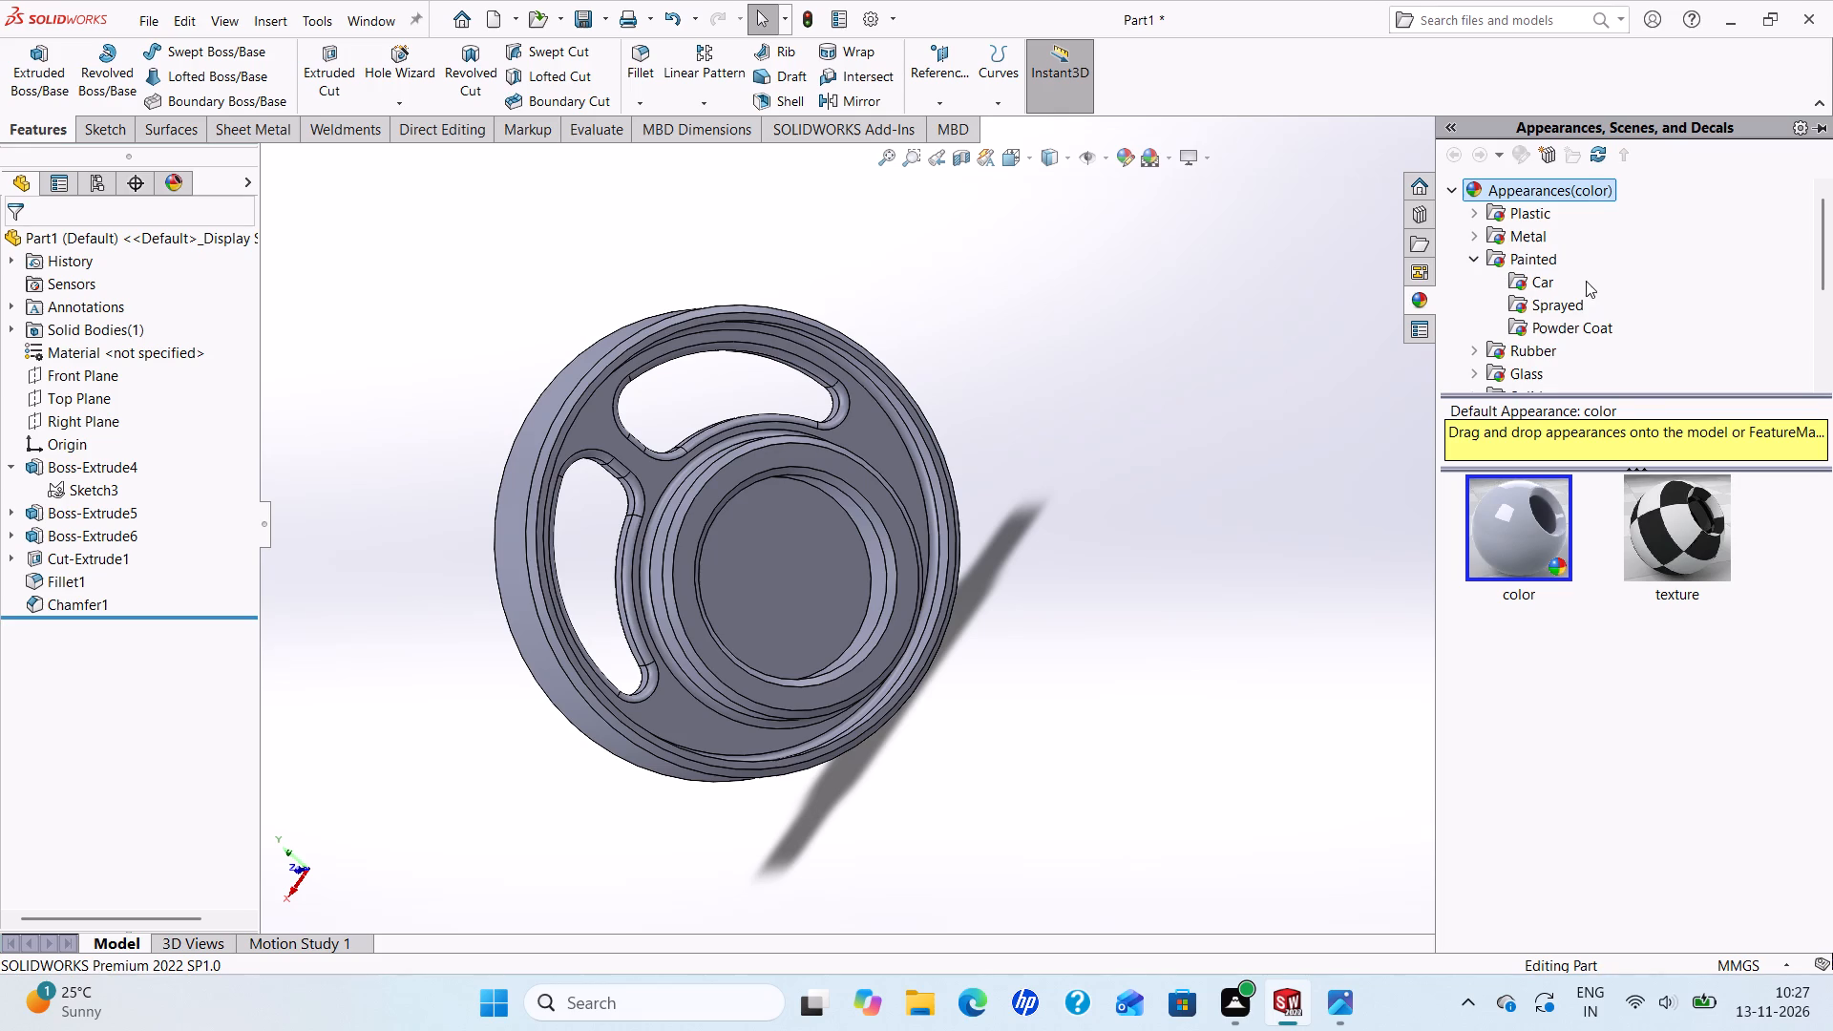
double_click(1564, 281)
double_click(1532, 287)
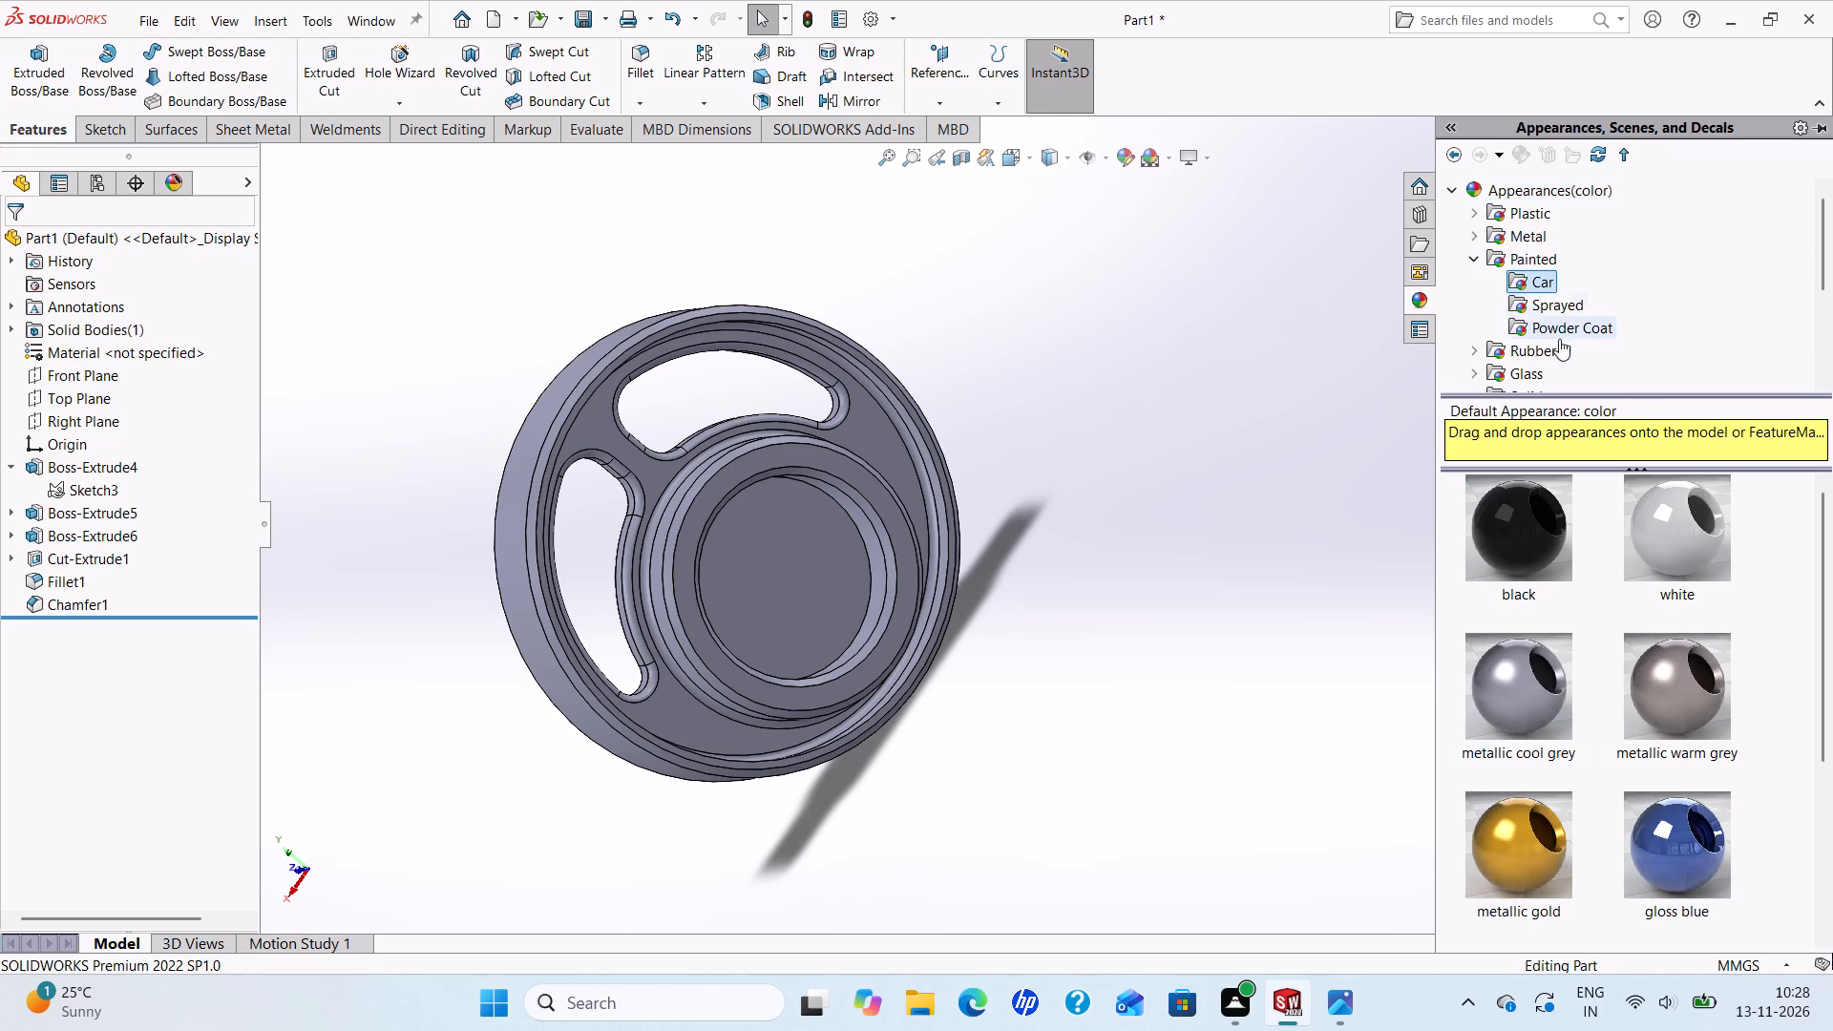
scroll(1685, 835, down, 2)
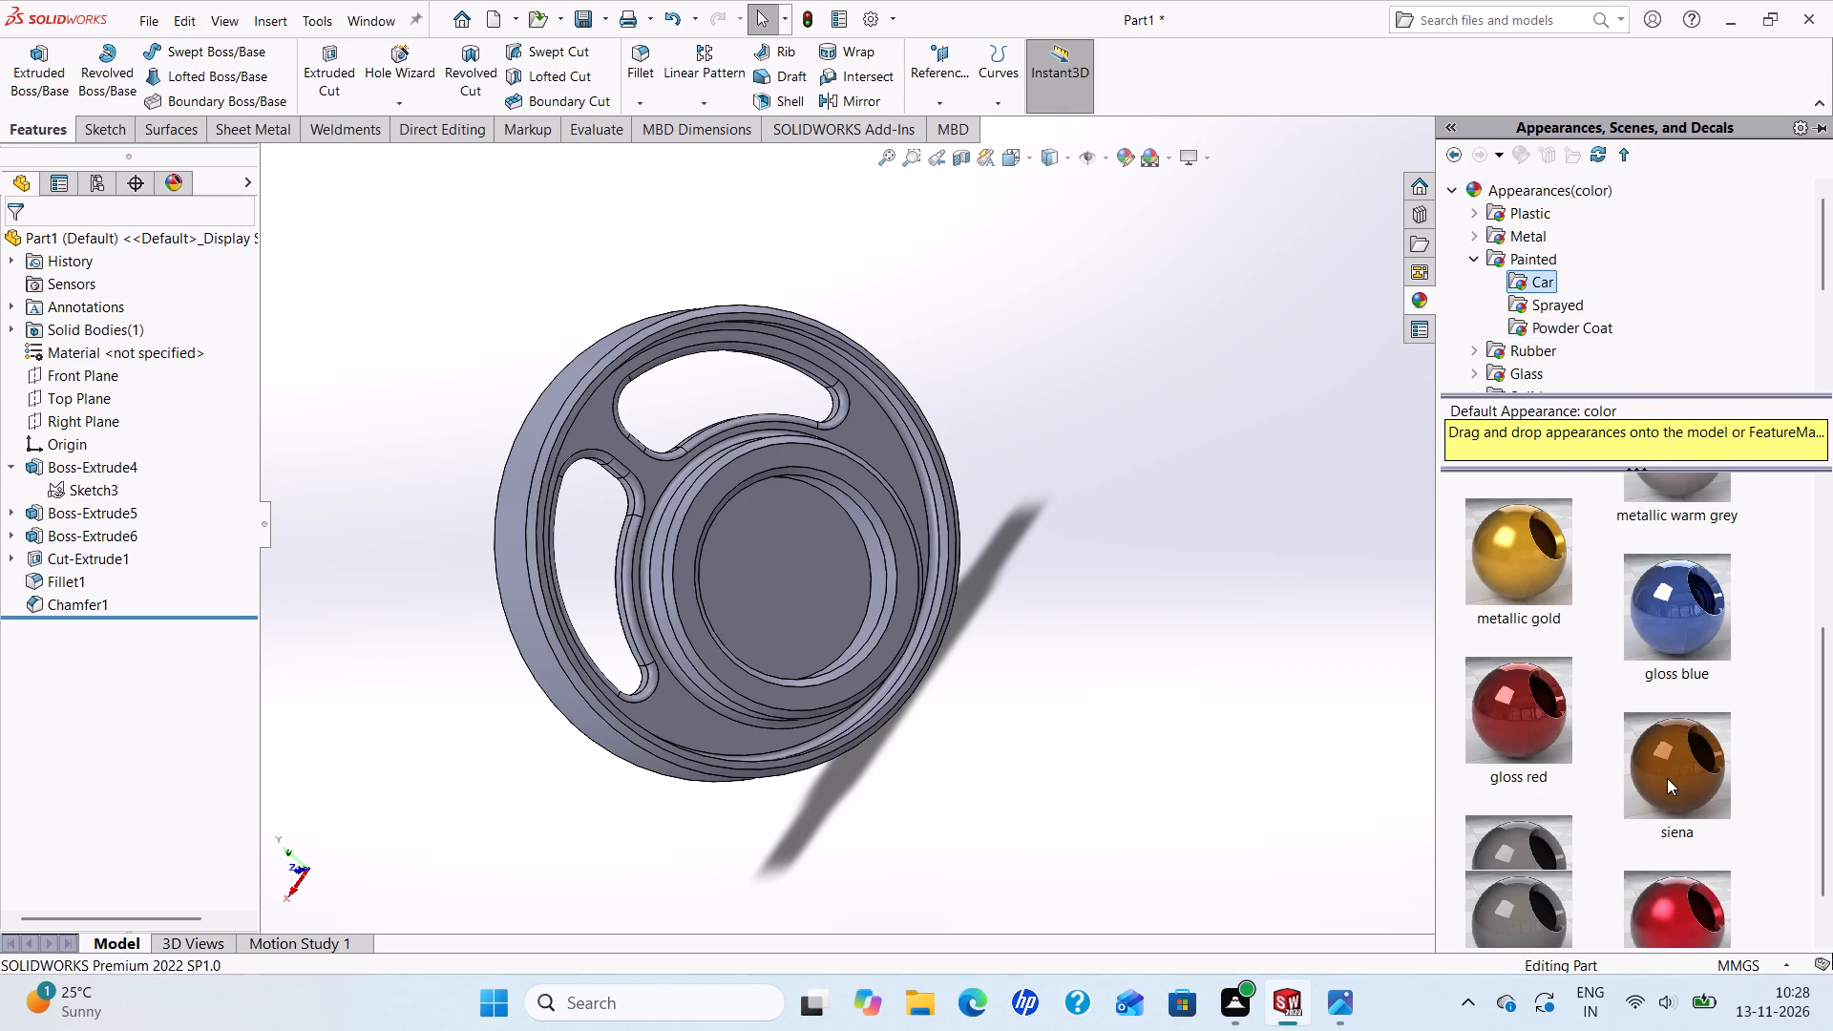
scroll(1667, 775, up, 1)
double_click(1664, 778)
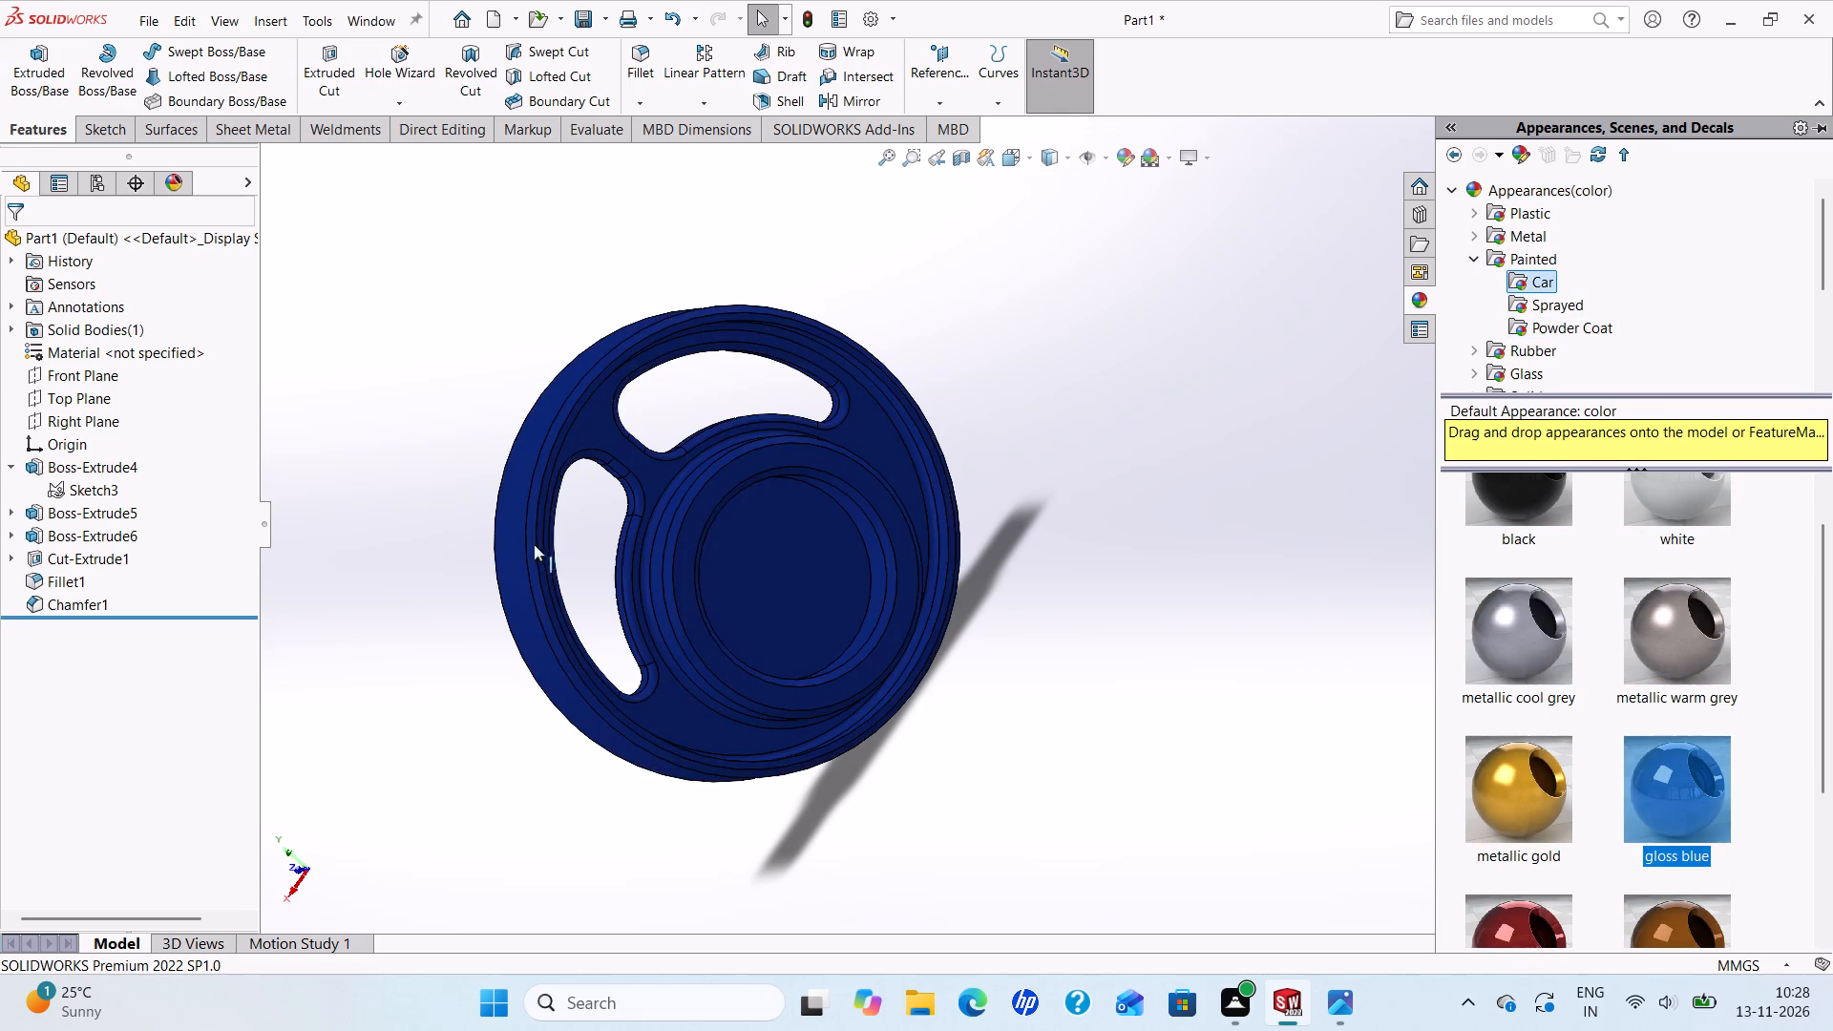
middle_drag(569, 533, 1118, 631)
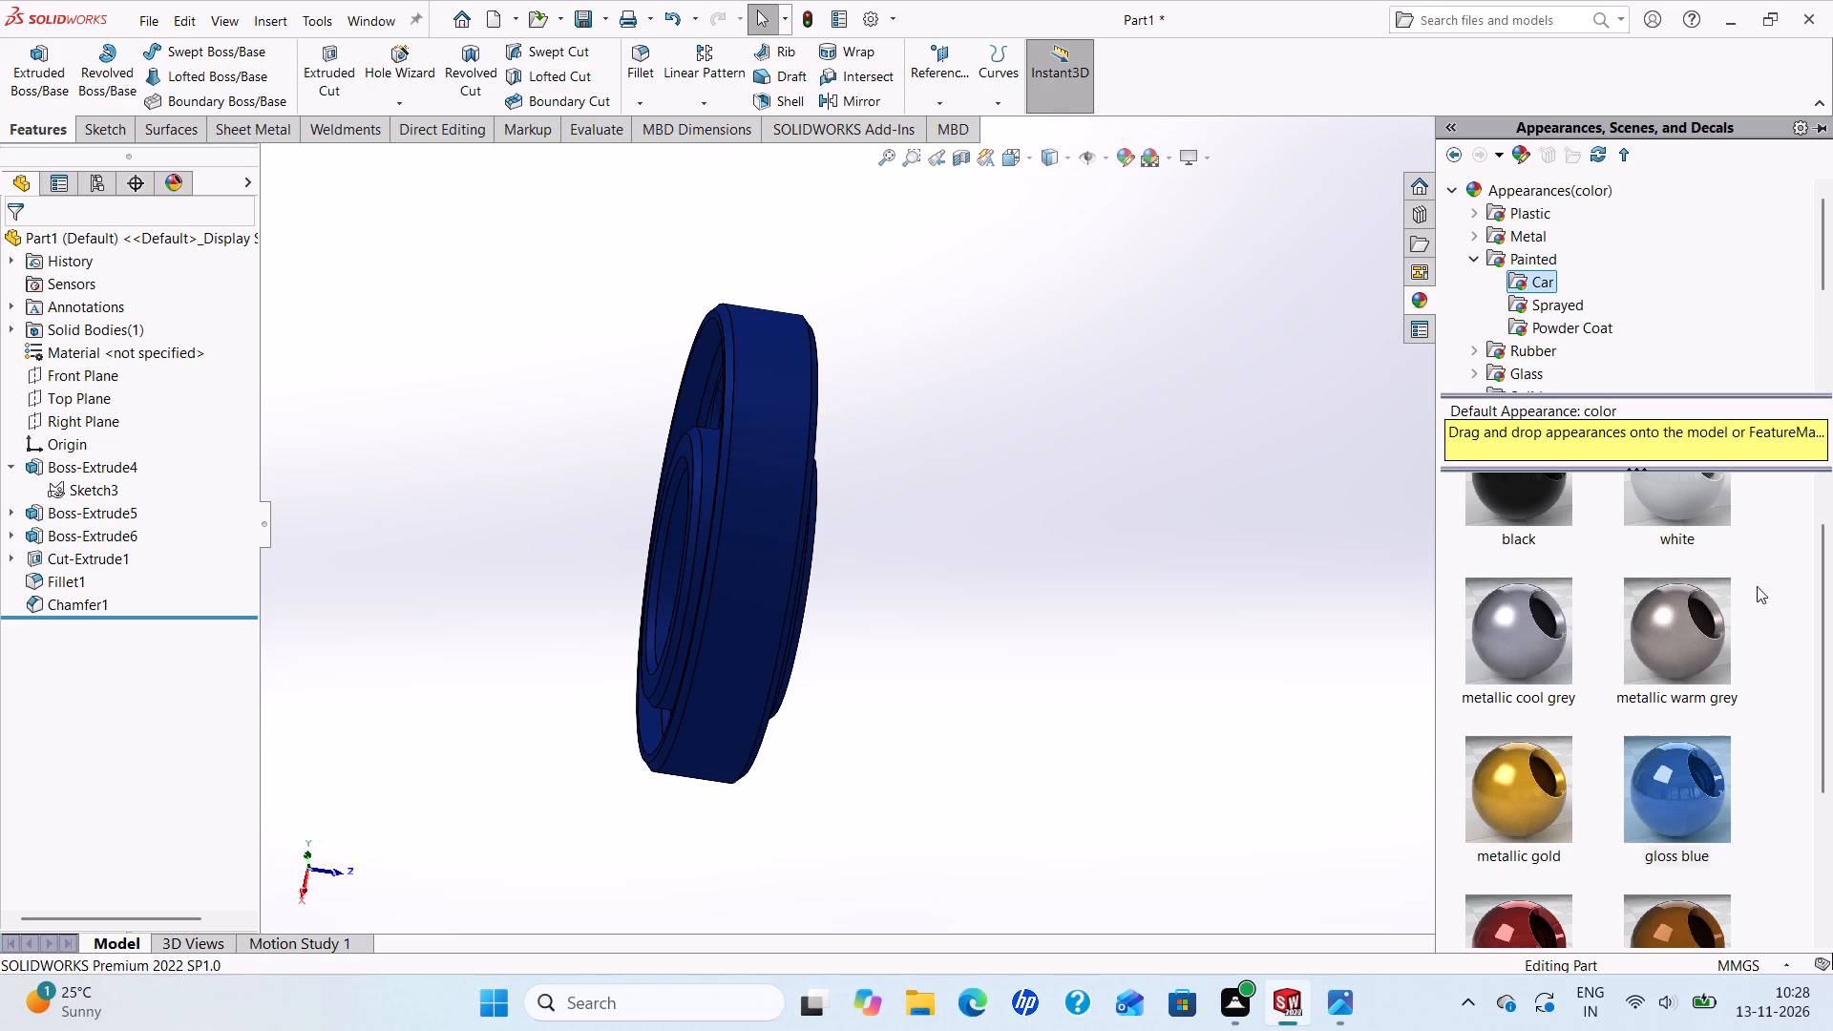
scroll(1819, 604, up, 6)
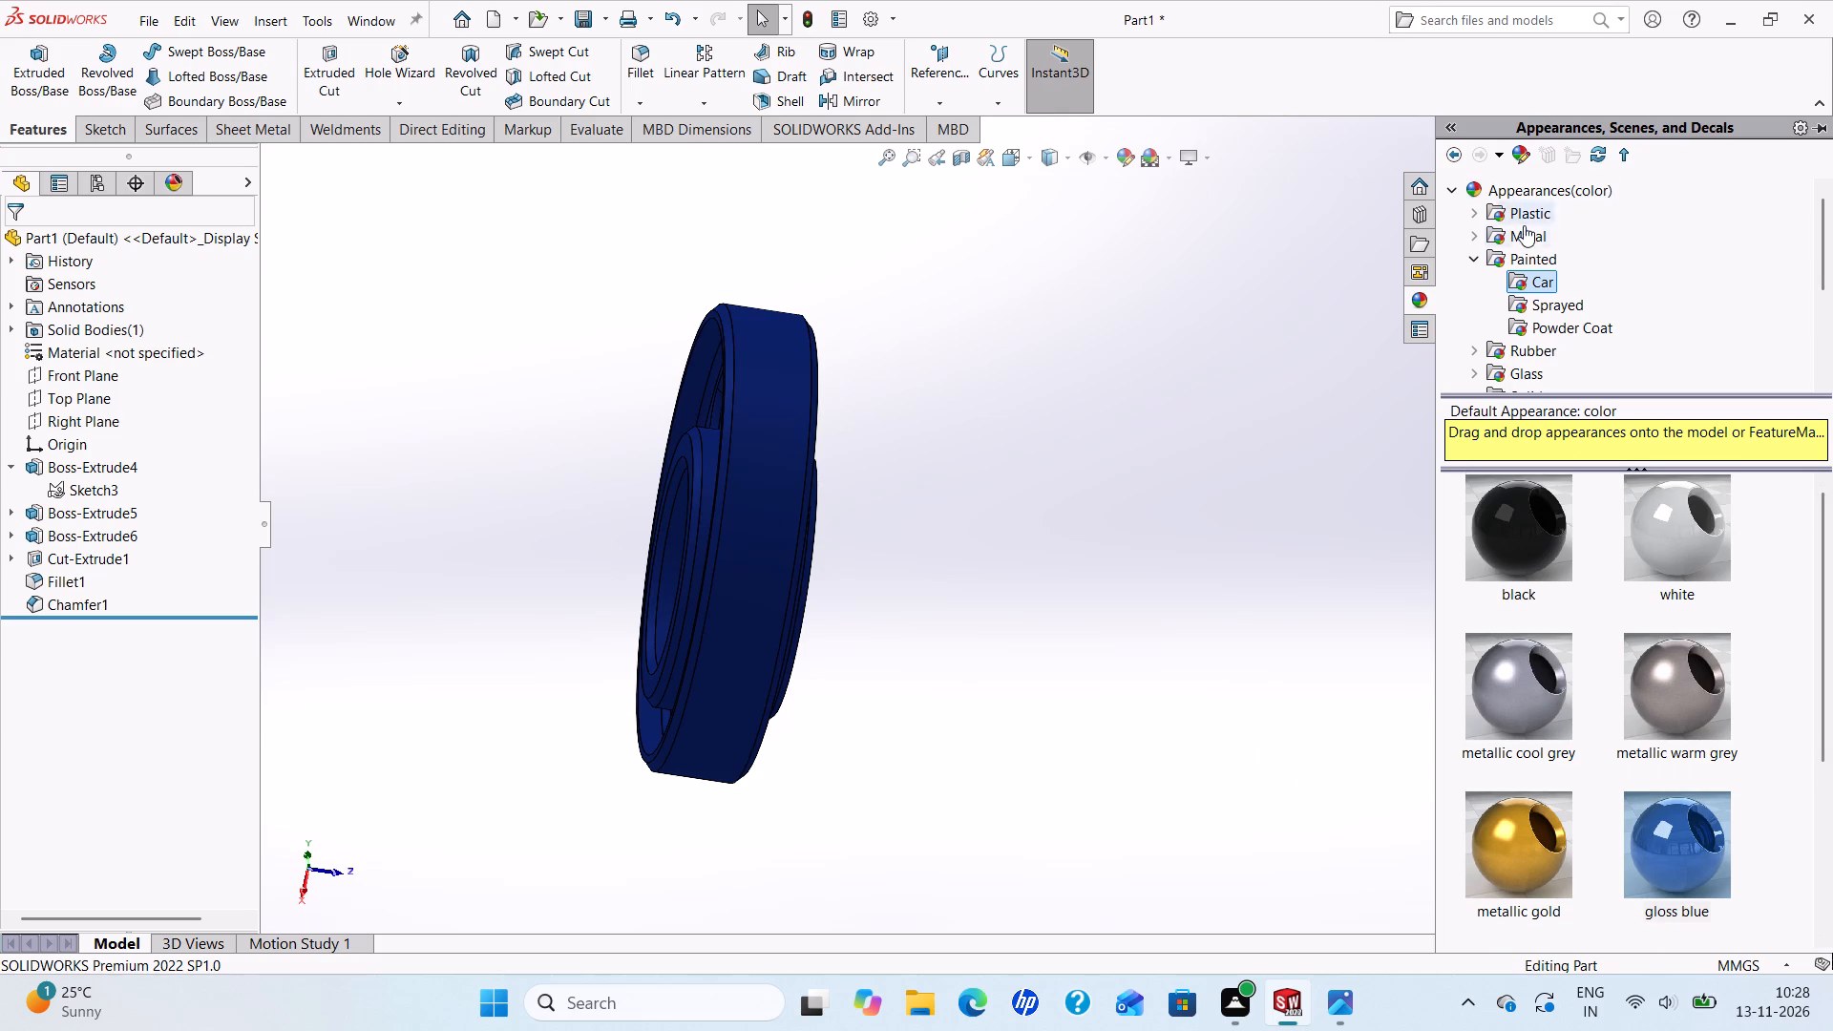
click(1478, 259)
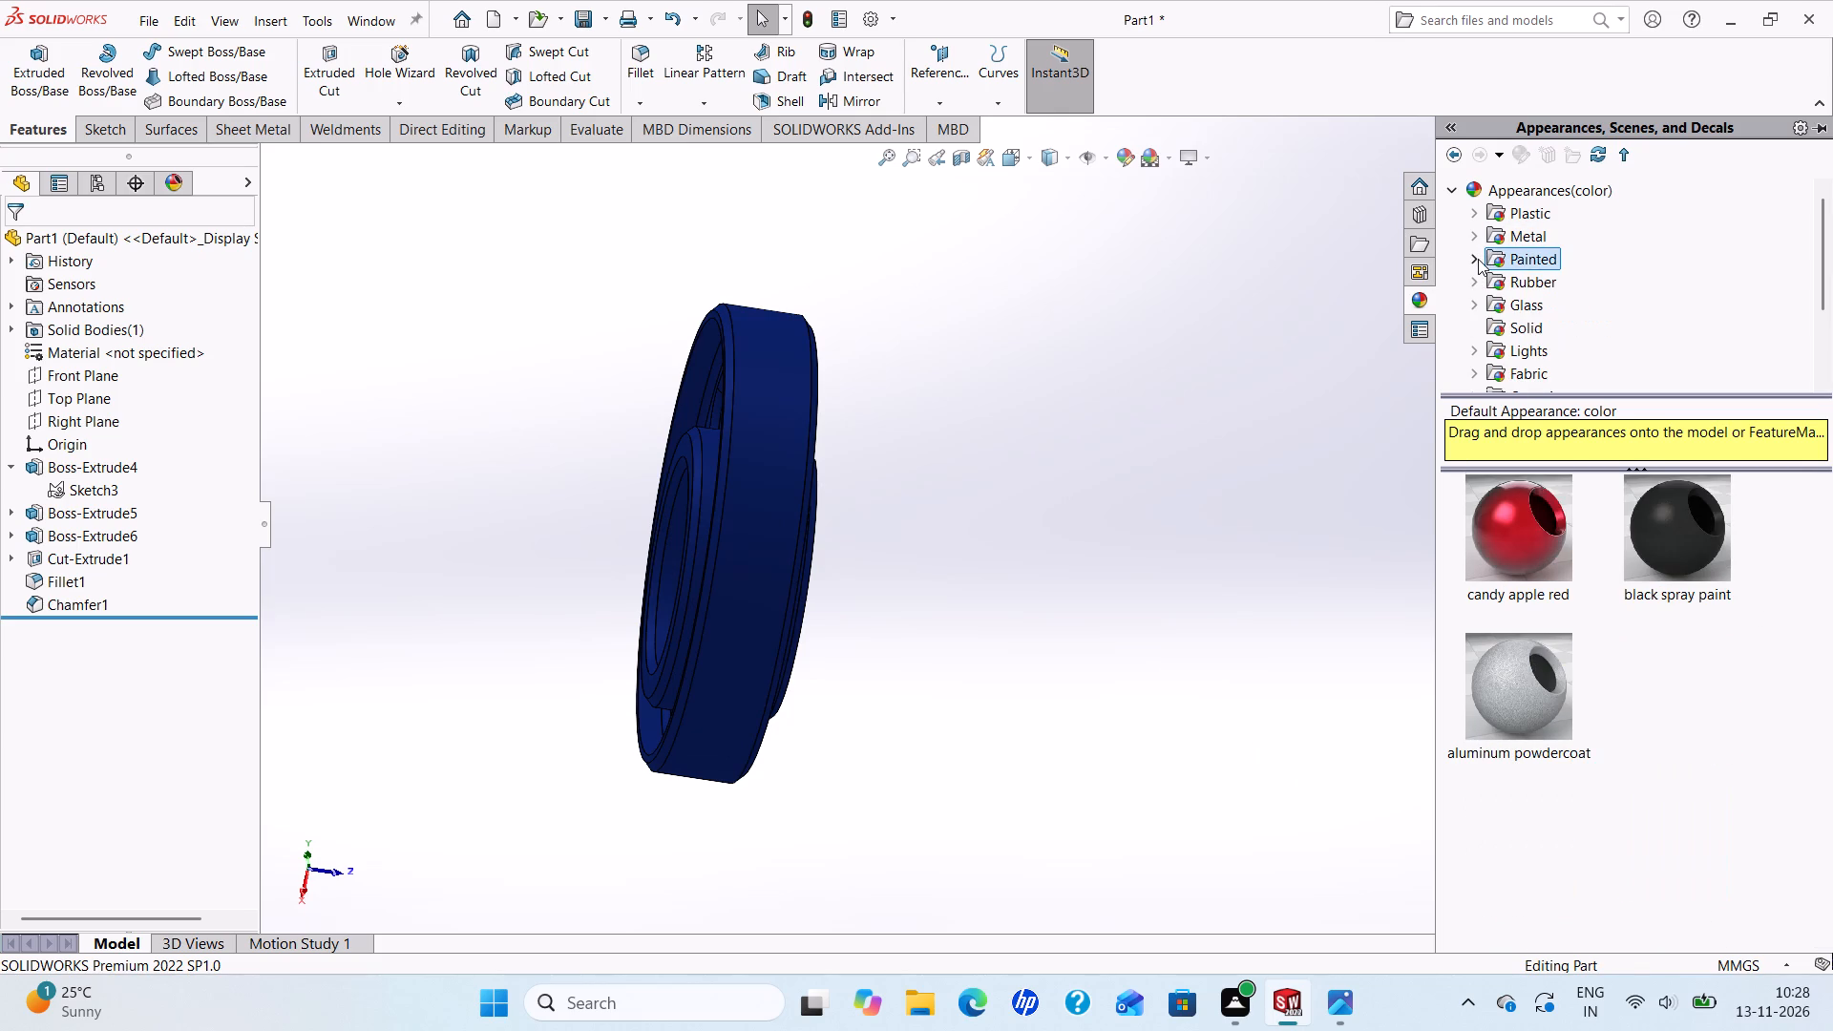
Change the part's gloss blue appearance to the light violet-blue colour from the standard swatch palette.
click(1128, 153)
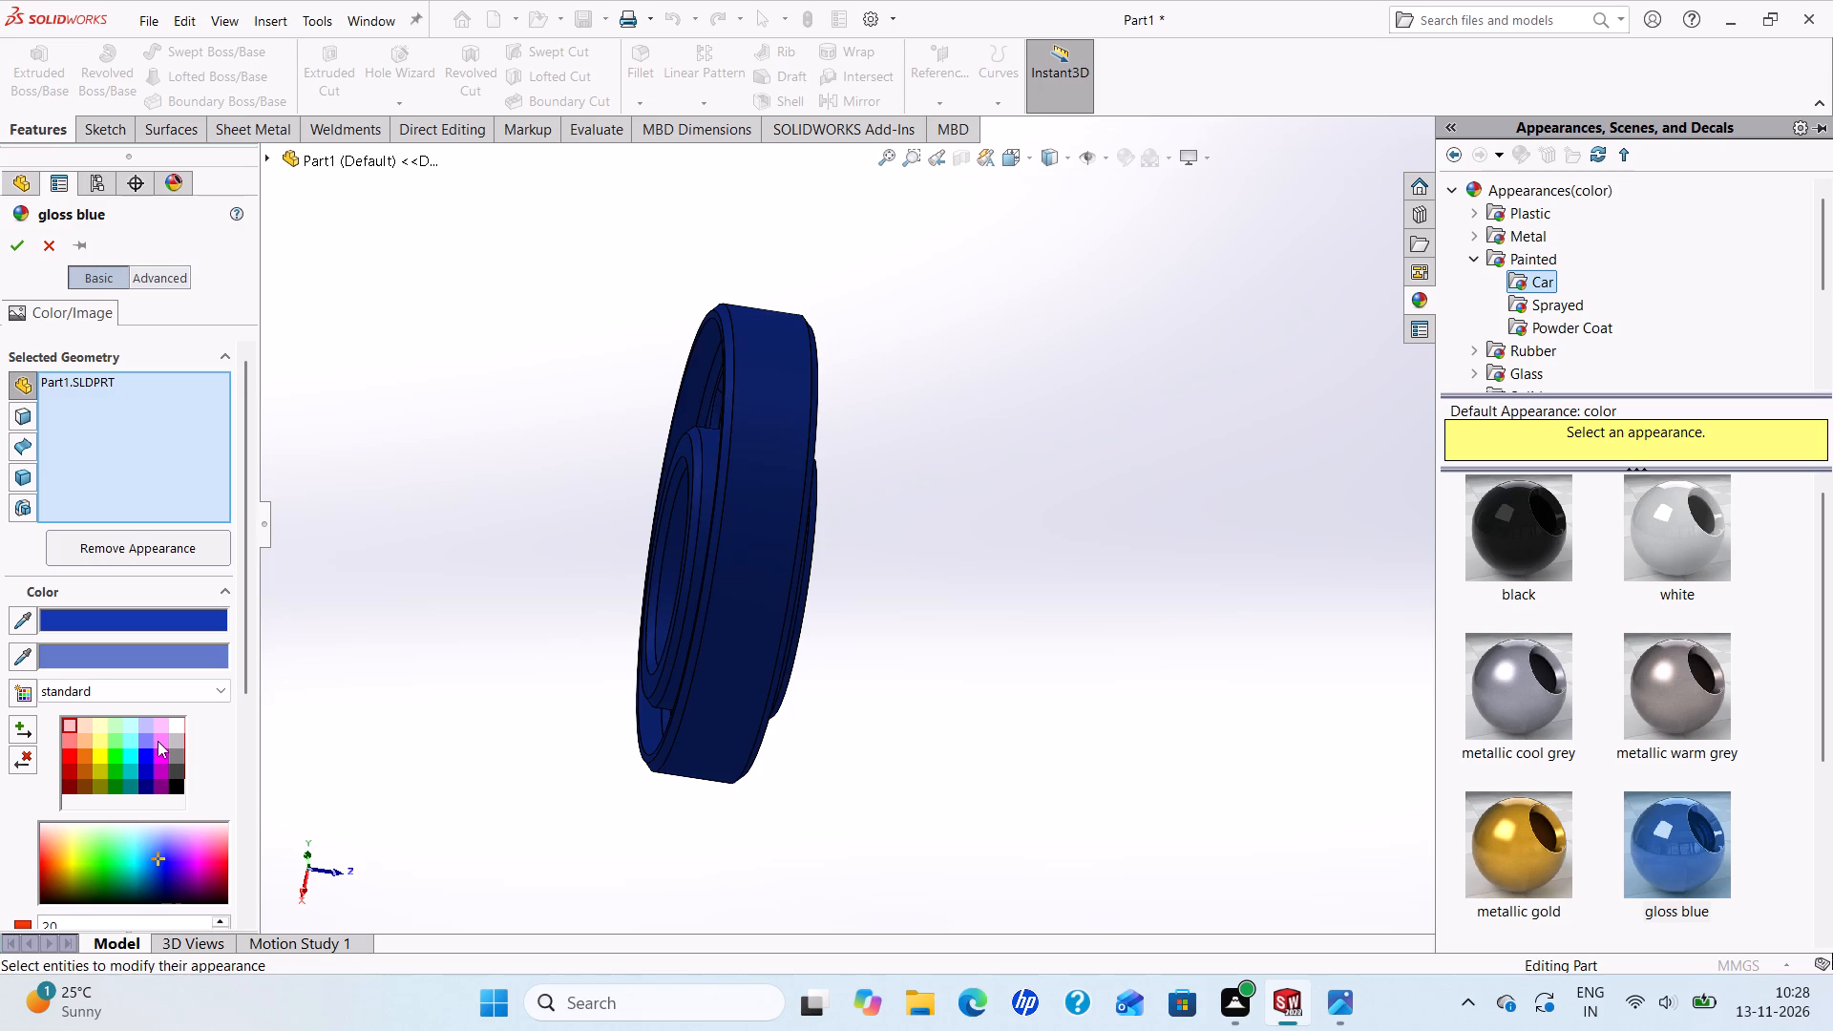
click(143, 745)
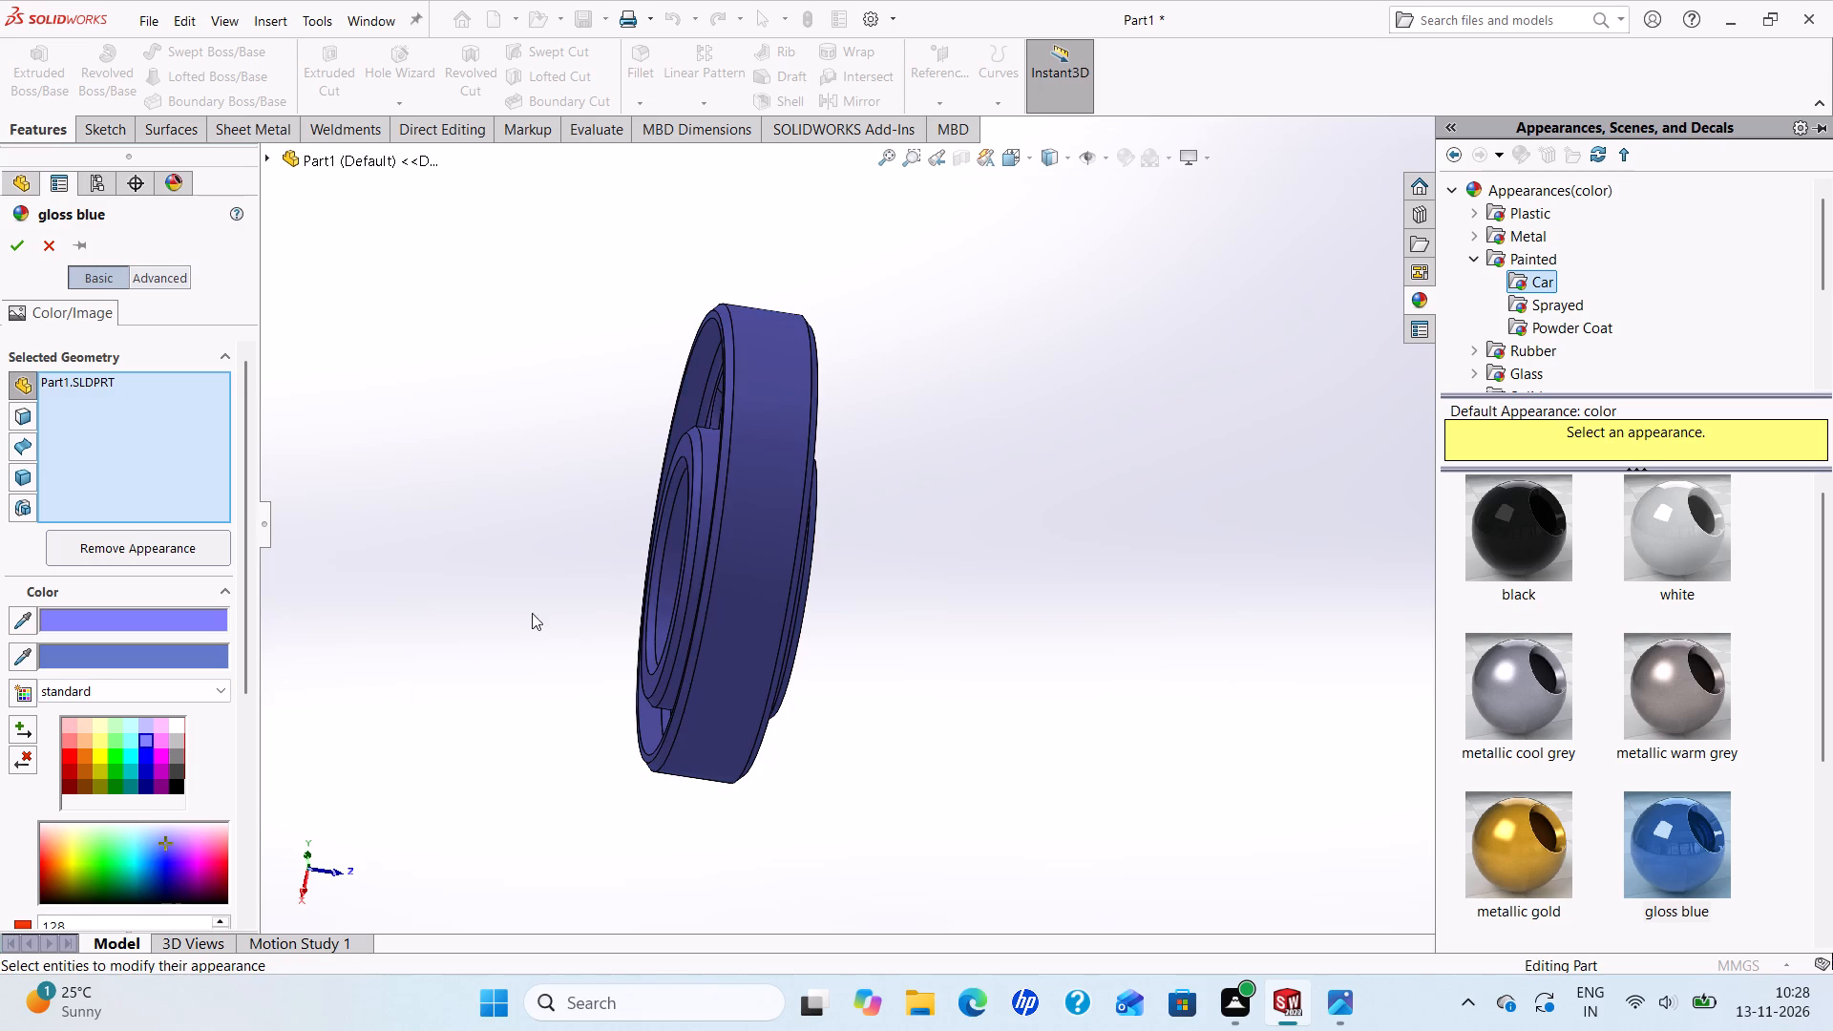
middle_drag(546, 491, 1016, 586)
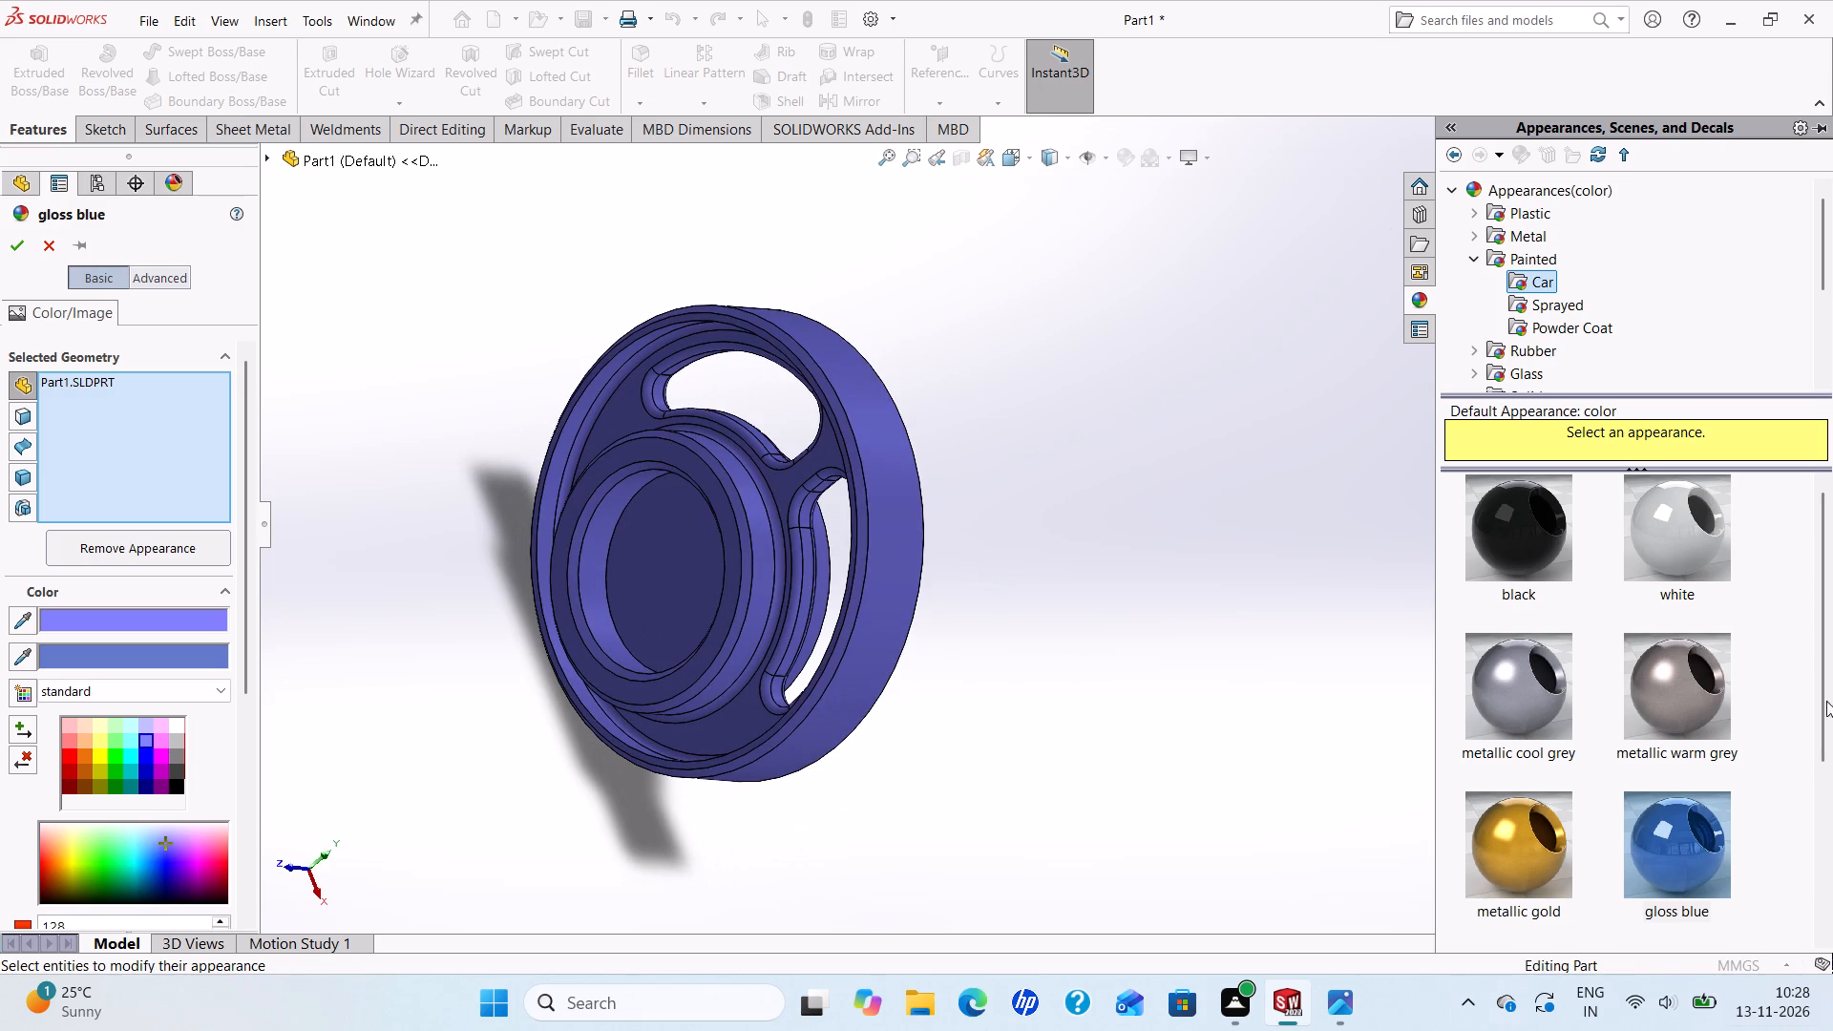
click(6, 253)
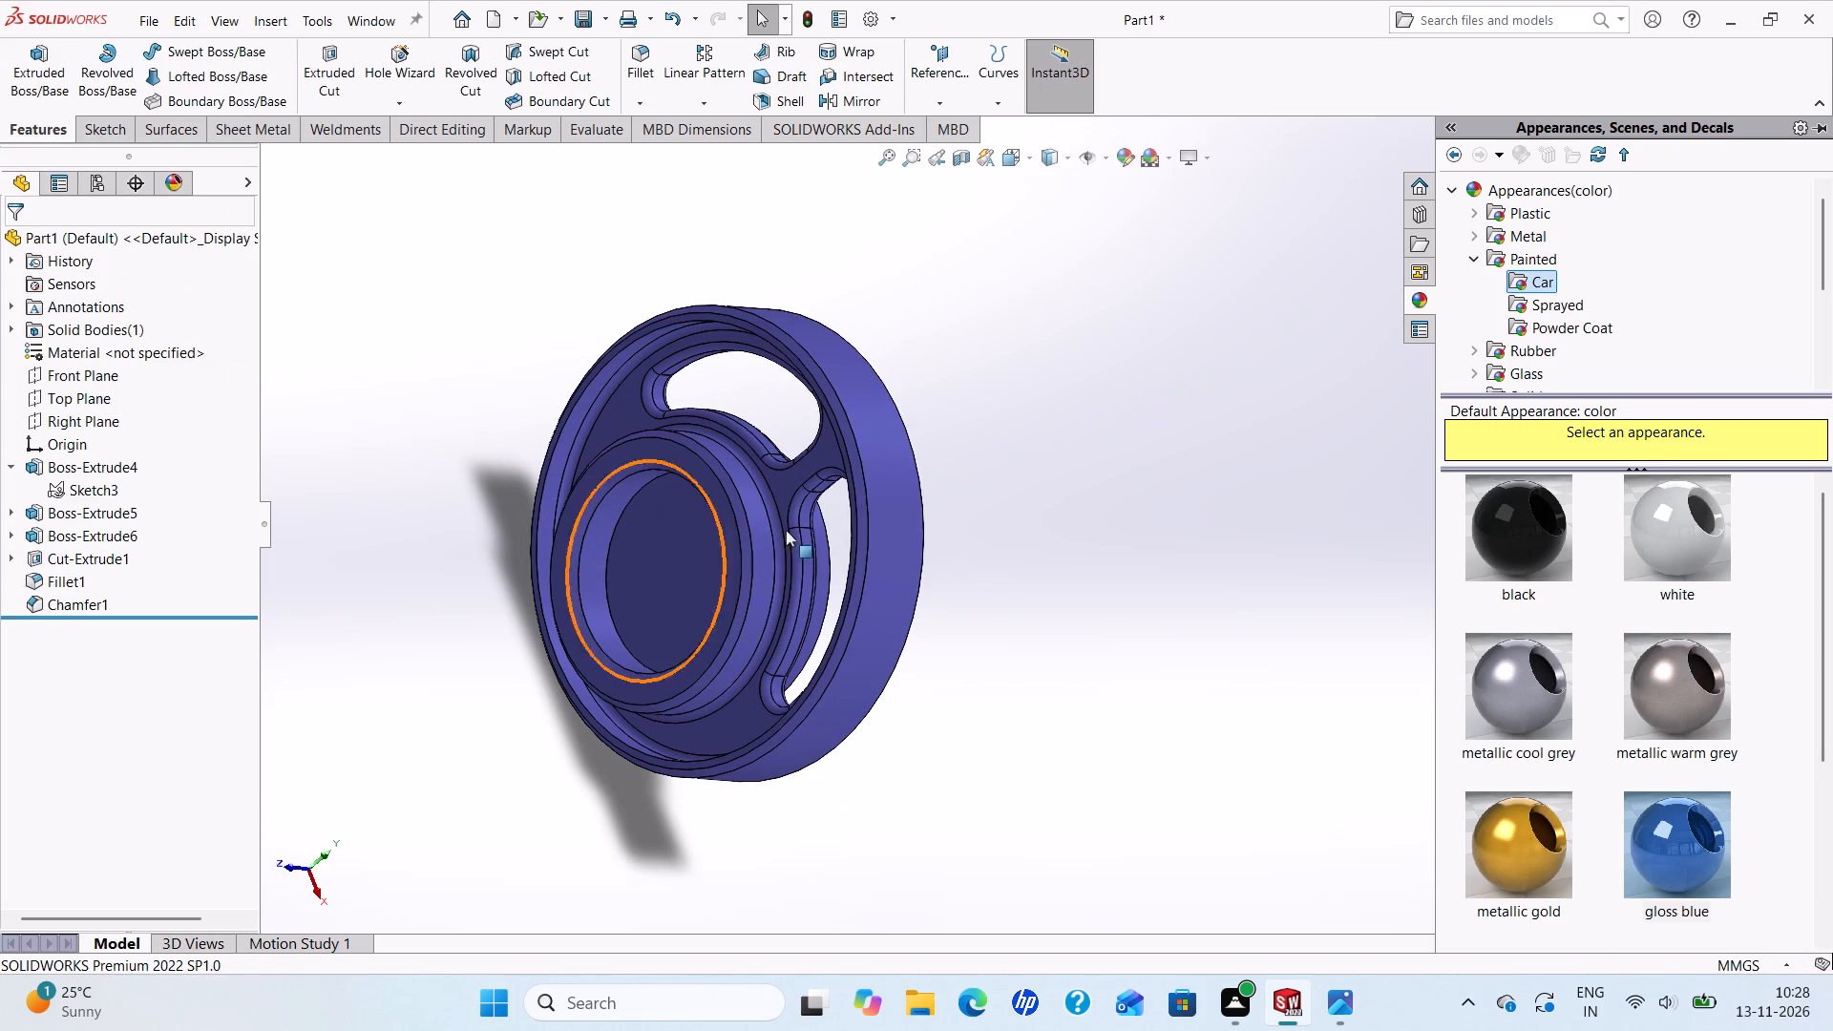
Examine the recoloured disc from the hub side, checking the rim, hub, bore and arc slots.
scroll(600, 437, up, 3)
scroll(686, 511, down, 2)
click(1375, 390)
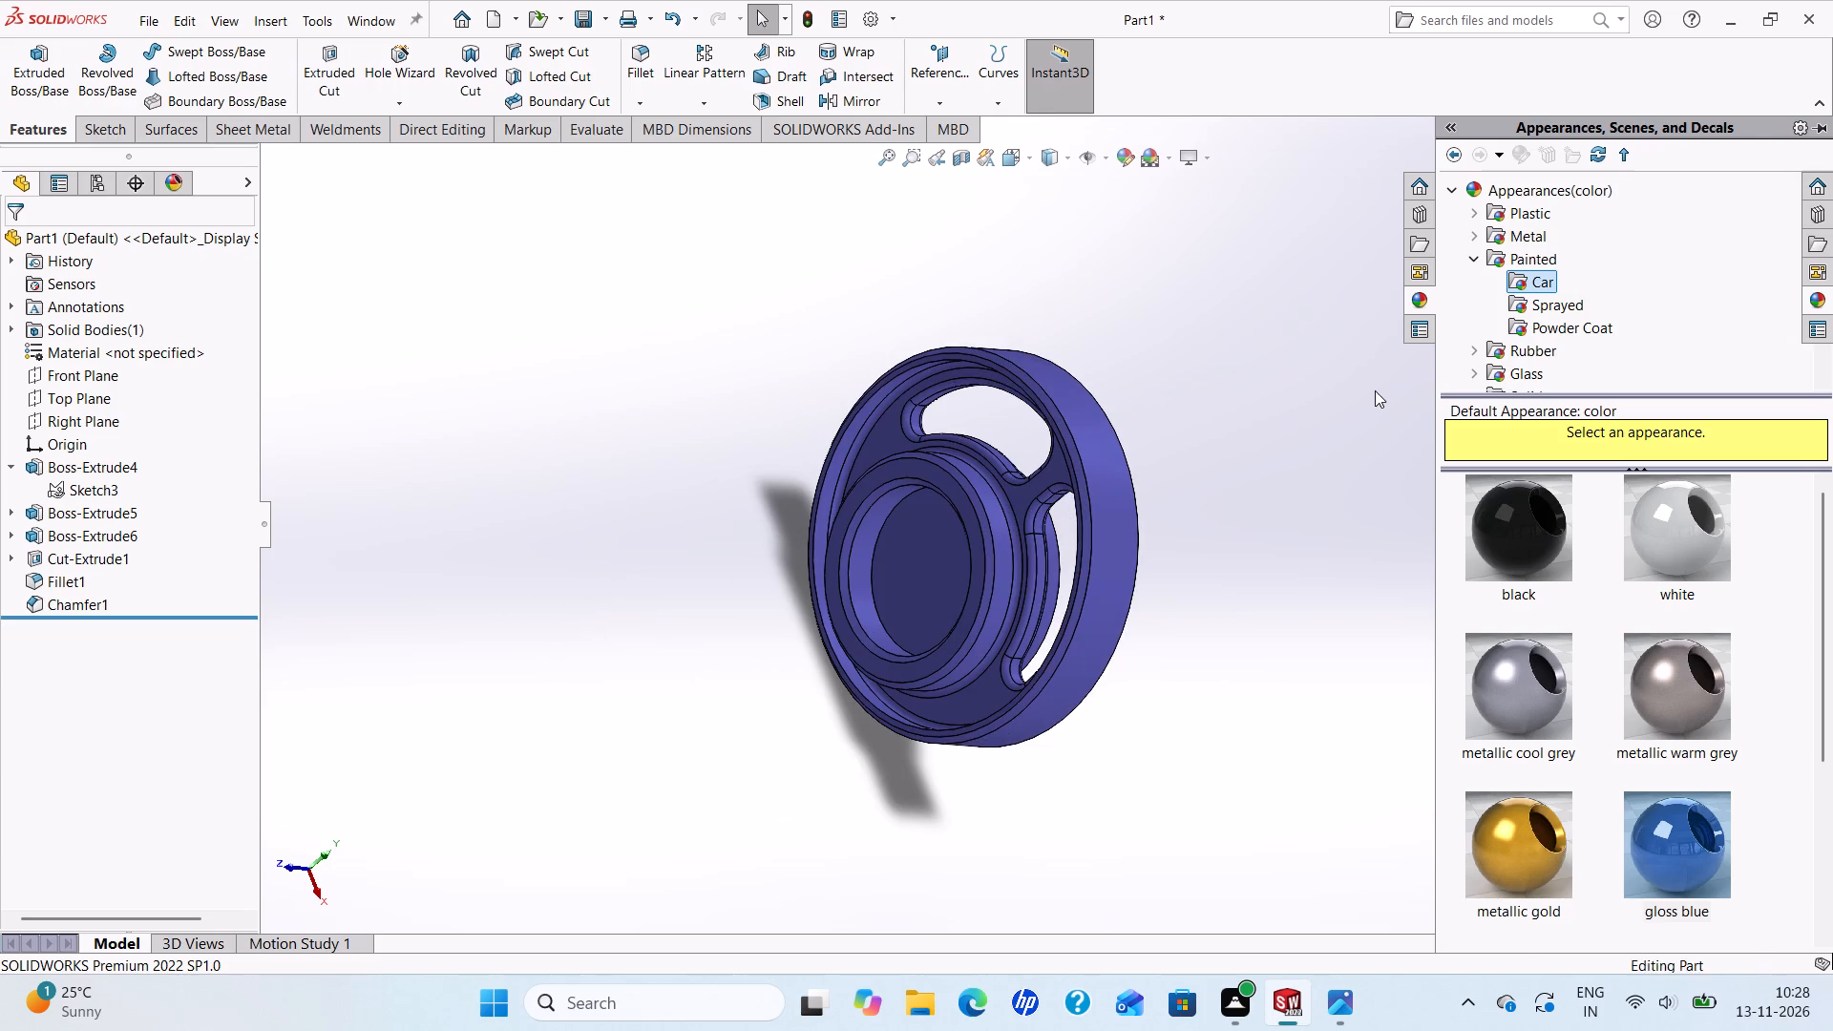
scroll(1106, 455, down, 3)
scroll(1099, 473, up, 1)
middle_drag(1099, 473, 844, 398)
scroll(811, 509, up, 3)
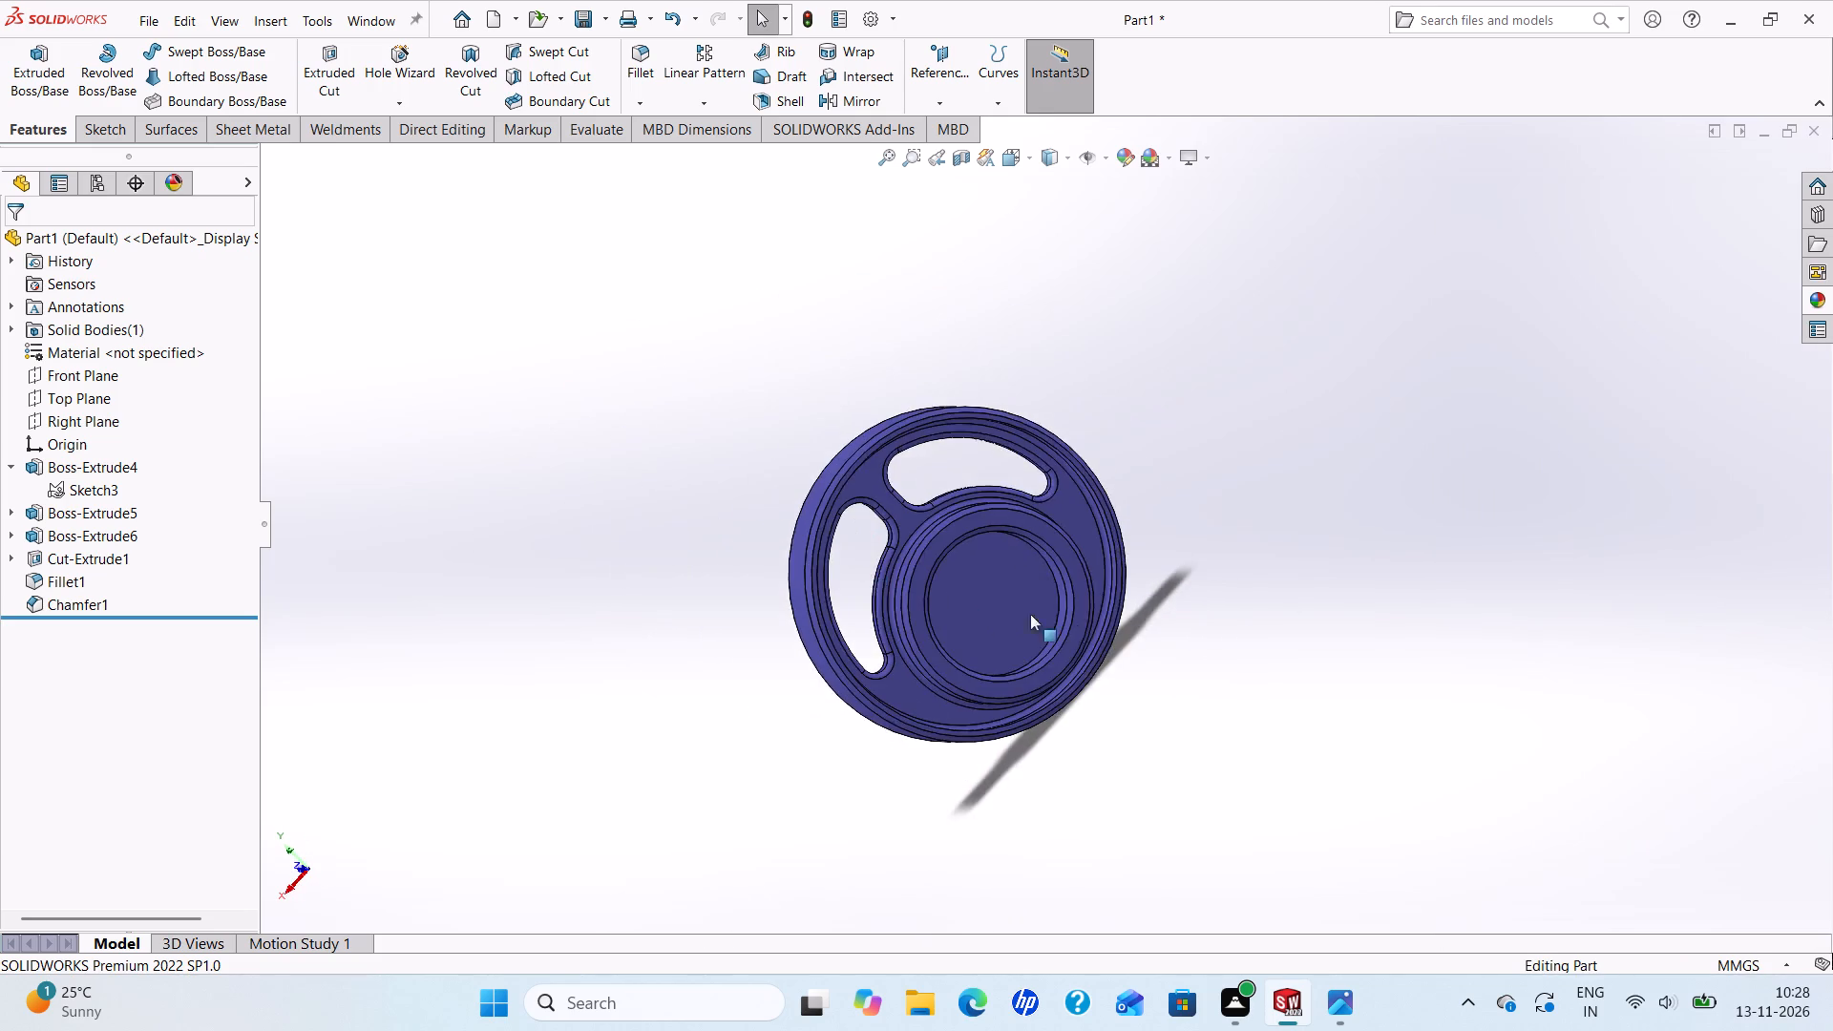
scroll(1093, 637, down, 2)
scroll(1092, 620, up, 3)
scroll(1071, 608, down, 2)
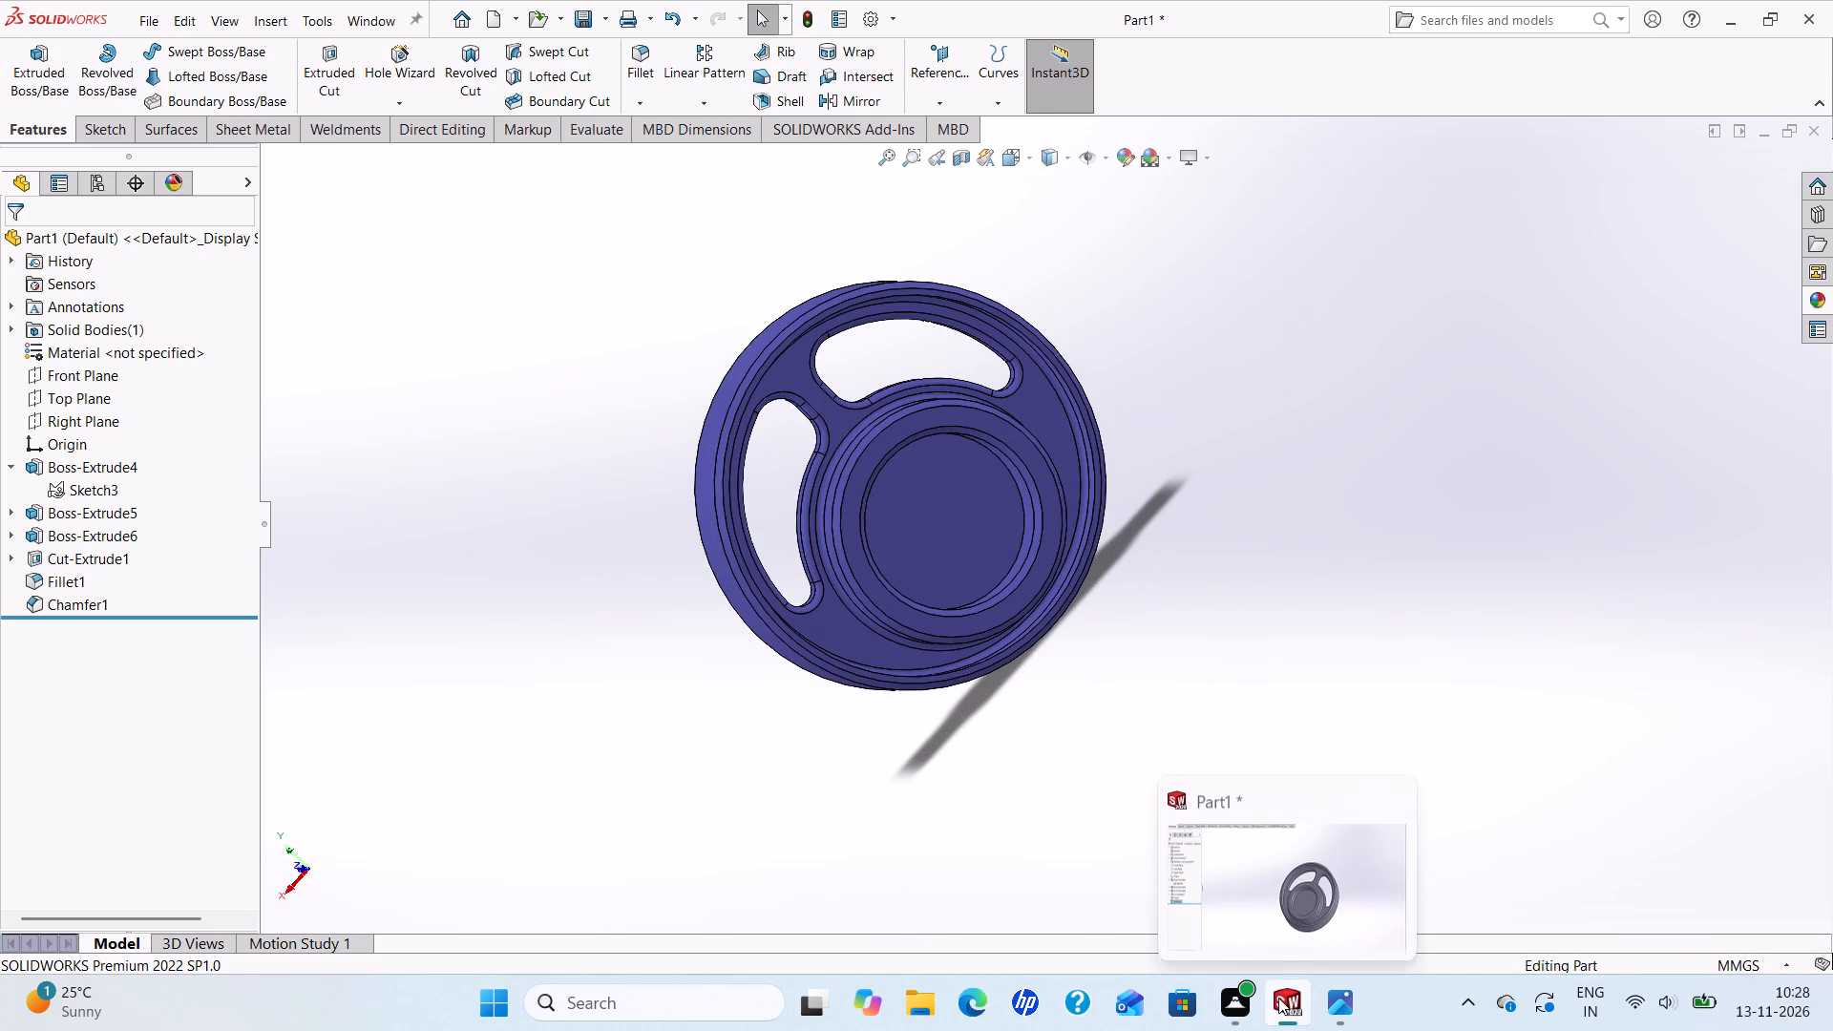
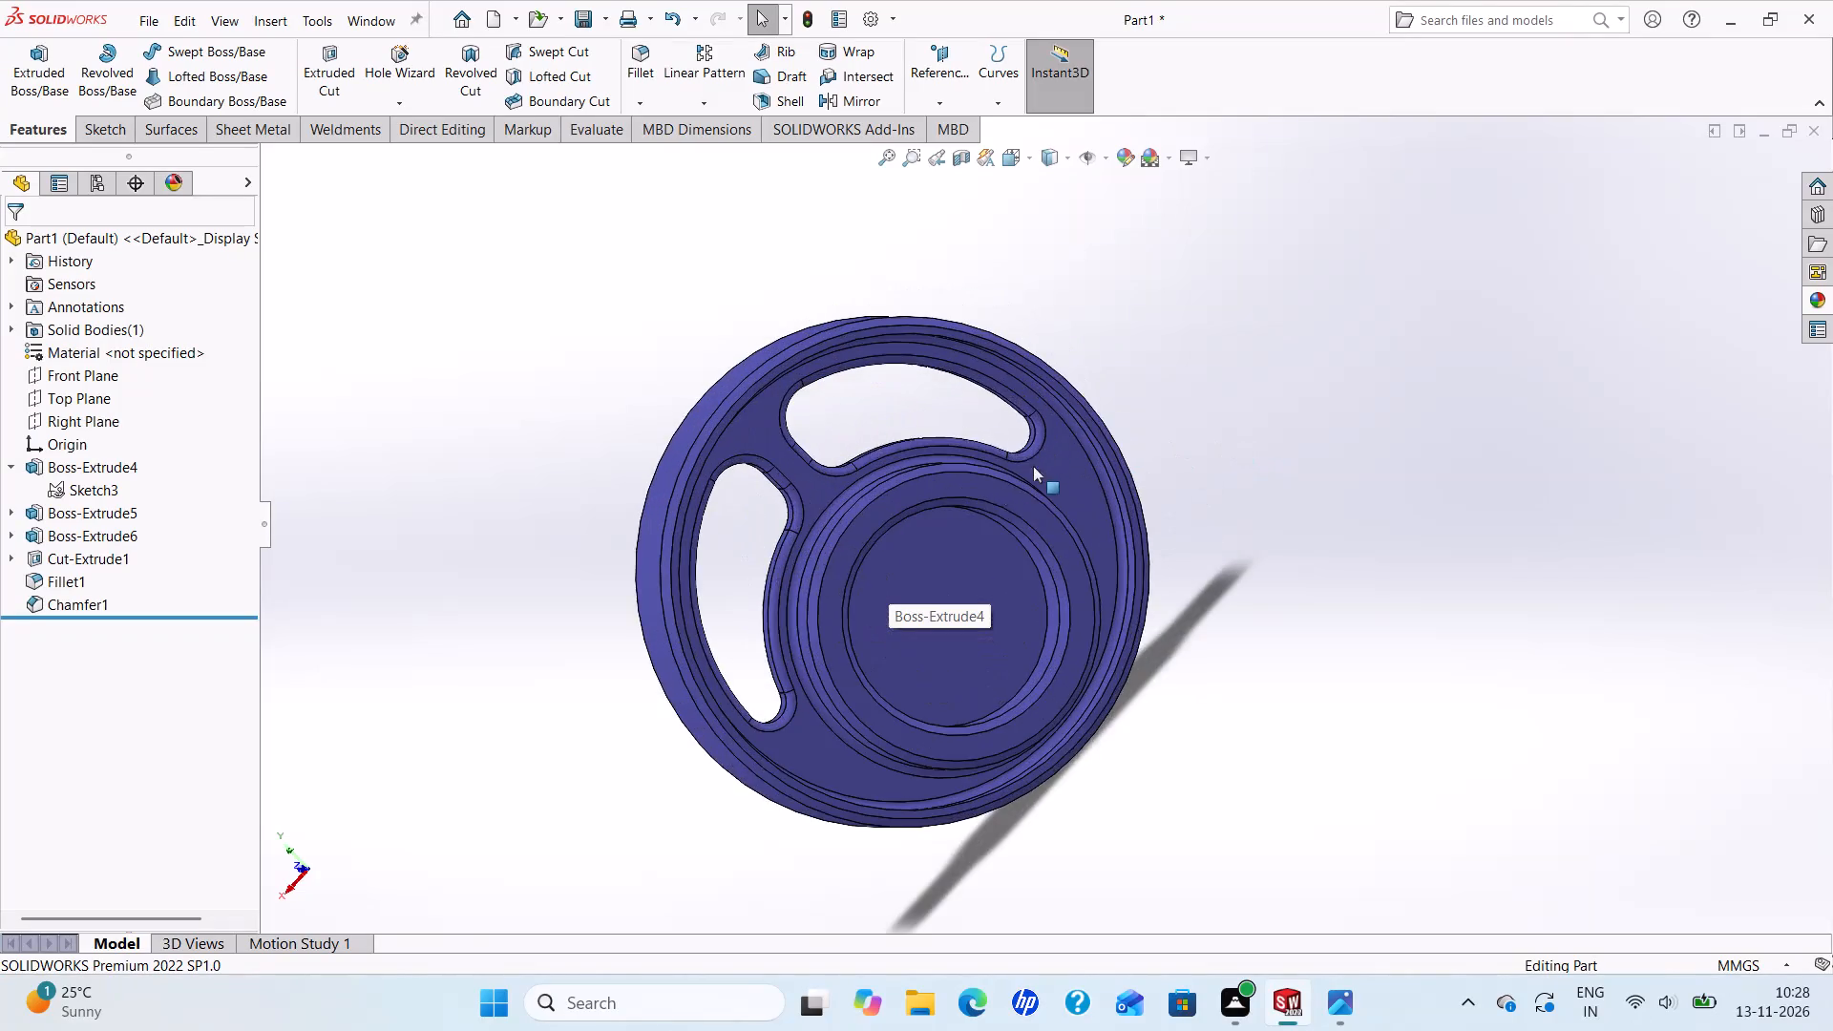
Save the part as "grooved round disc" in New folder inside the assembly folder on the Desktop.
scroll(886, 563, up, 3)
scroll(1105, 579, down, 3)
middle_drag(718, 585, 890, 590)
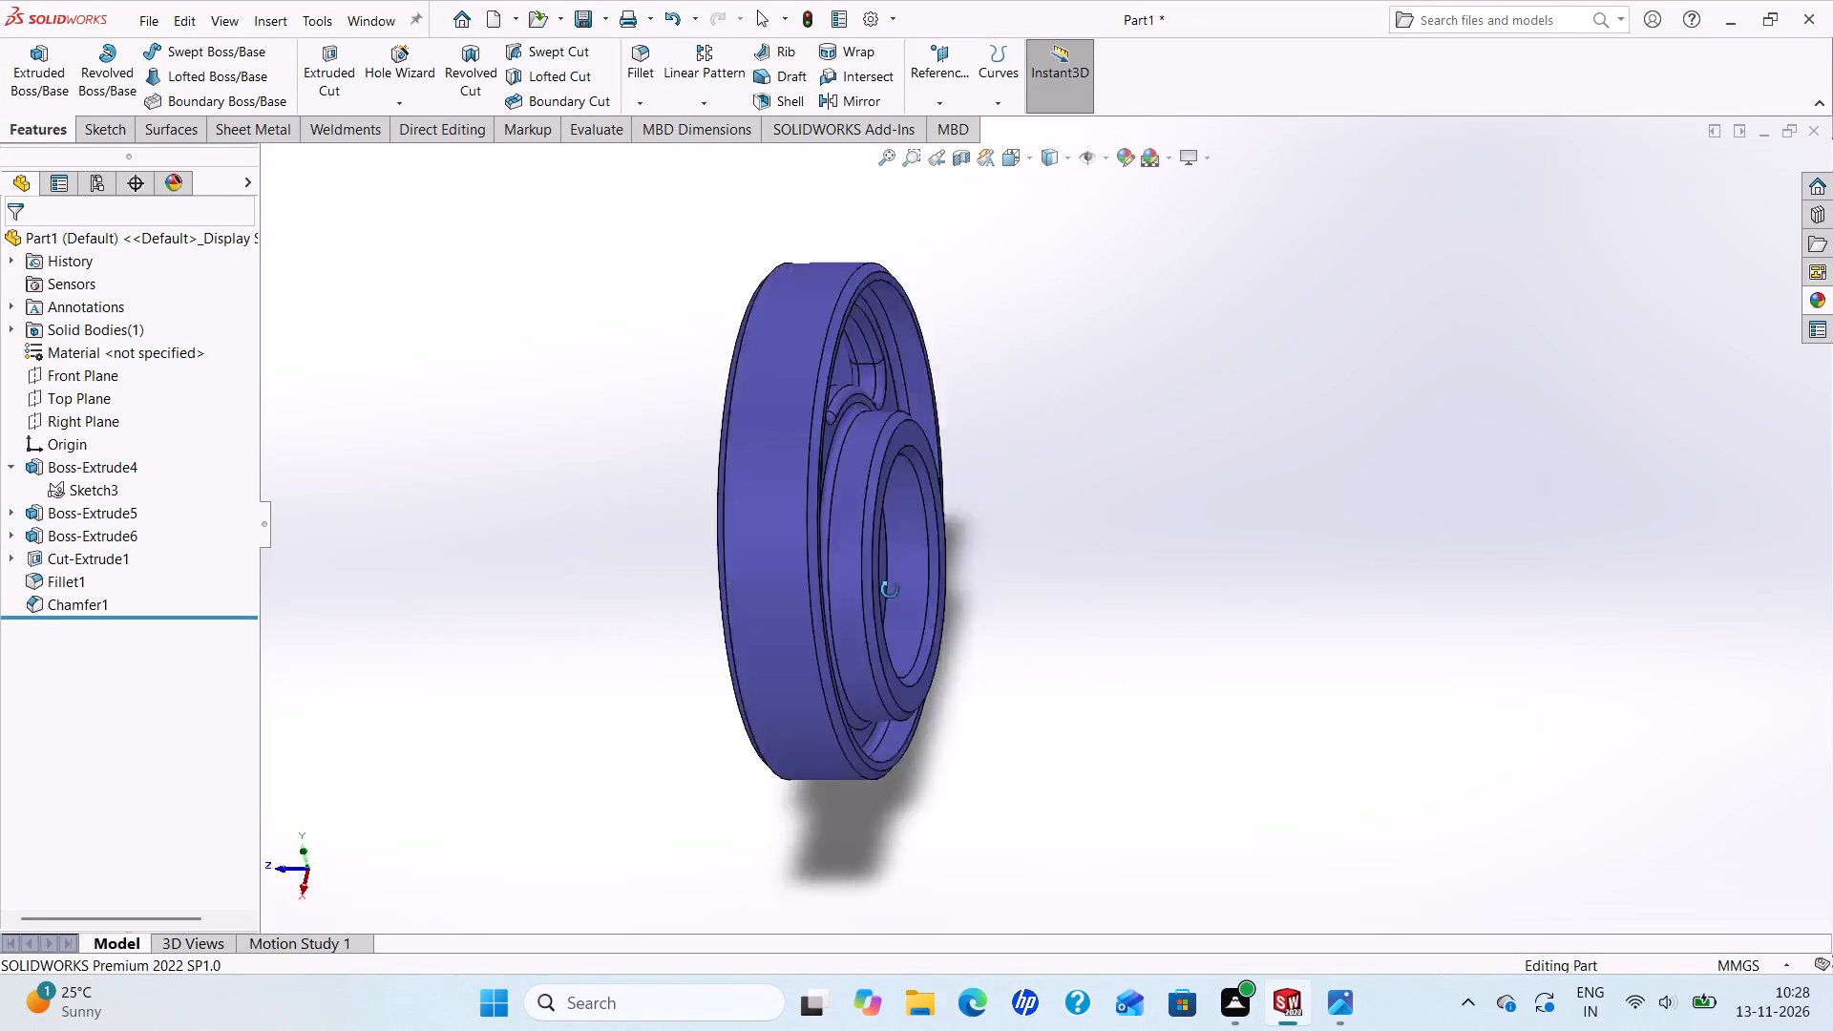
middle_drag(890, 590, 1093, 591)
scroll(1077, 597, up, 3)
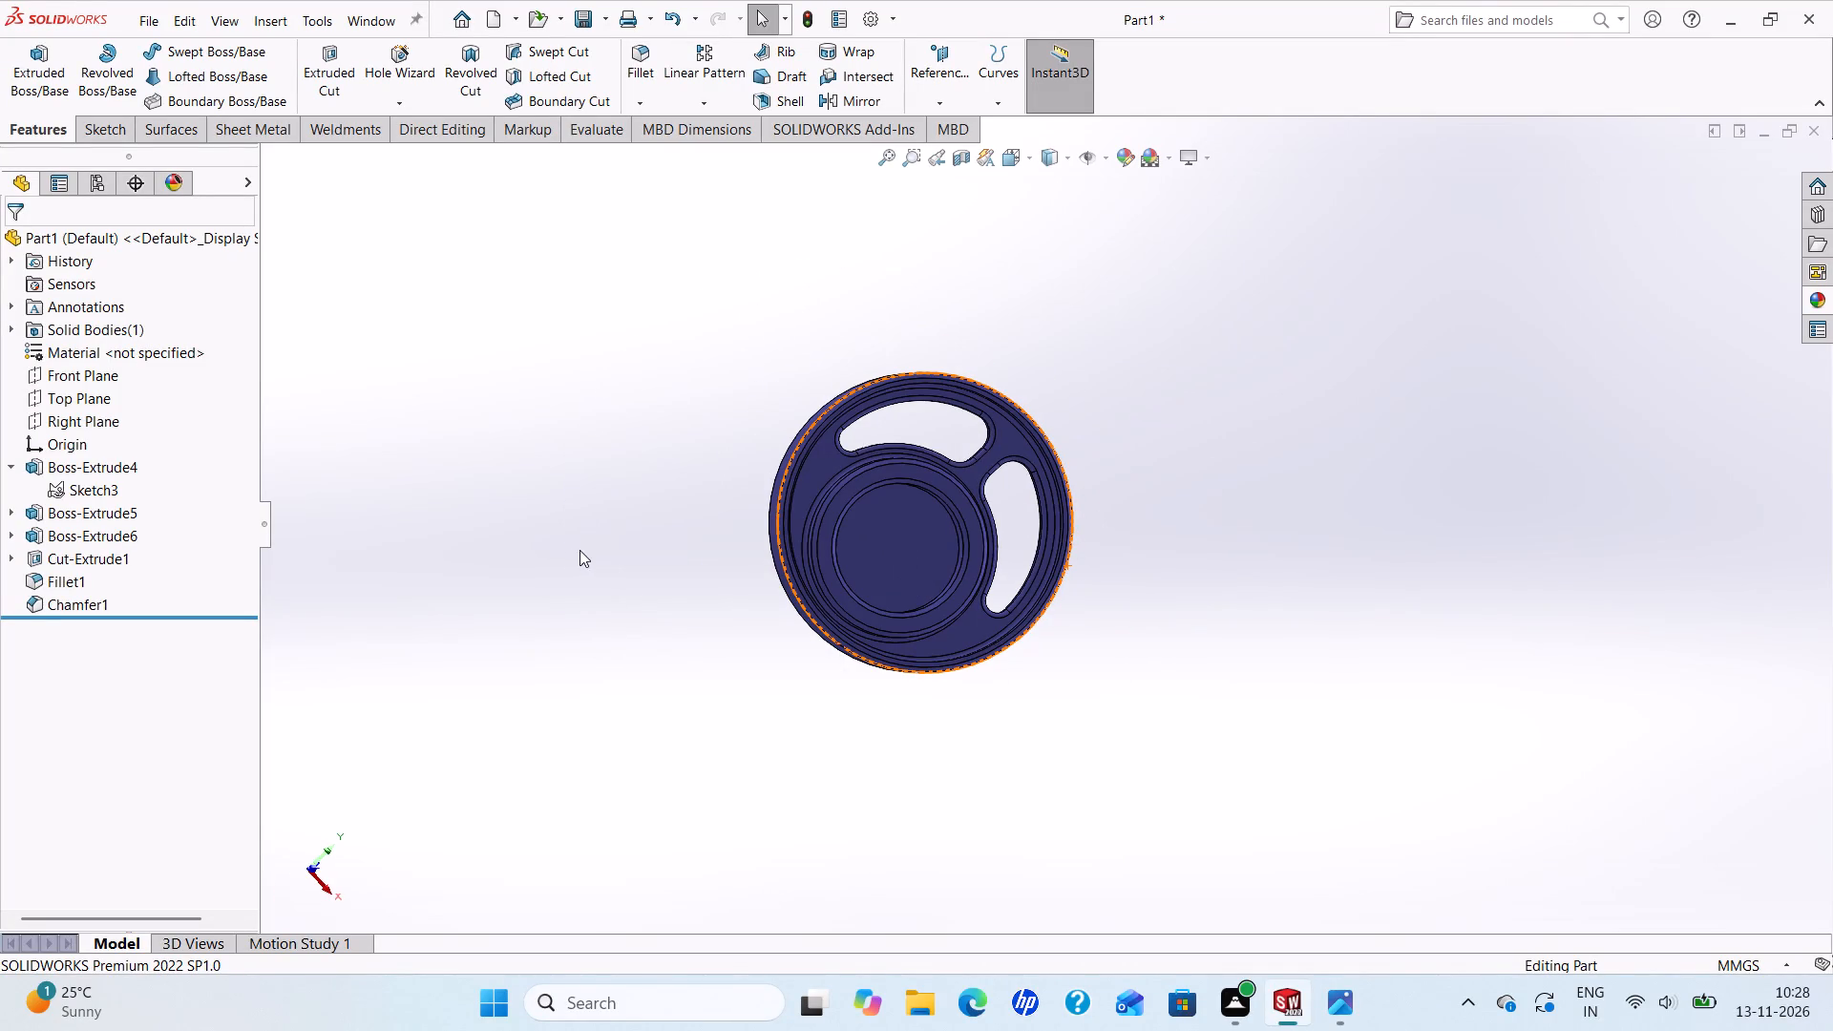
key(ctrl+s)
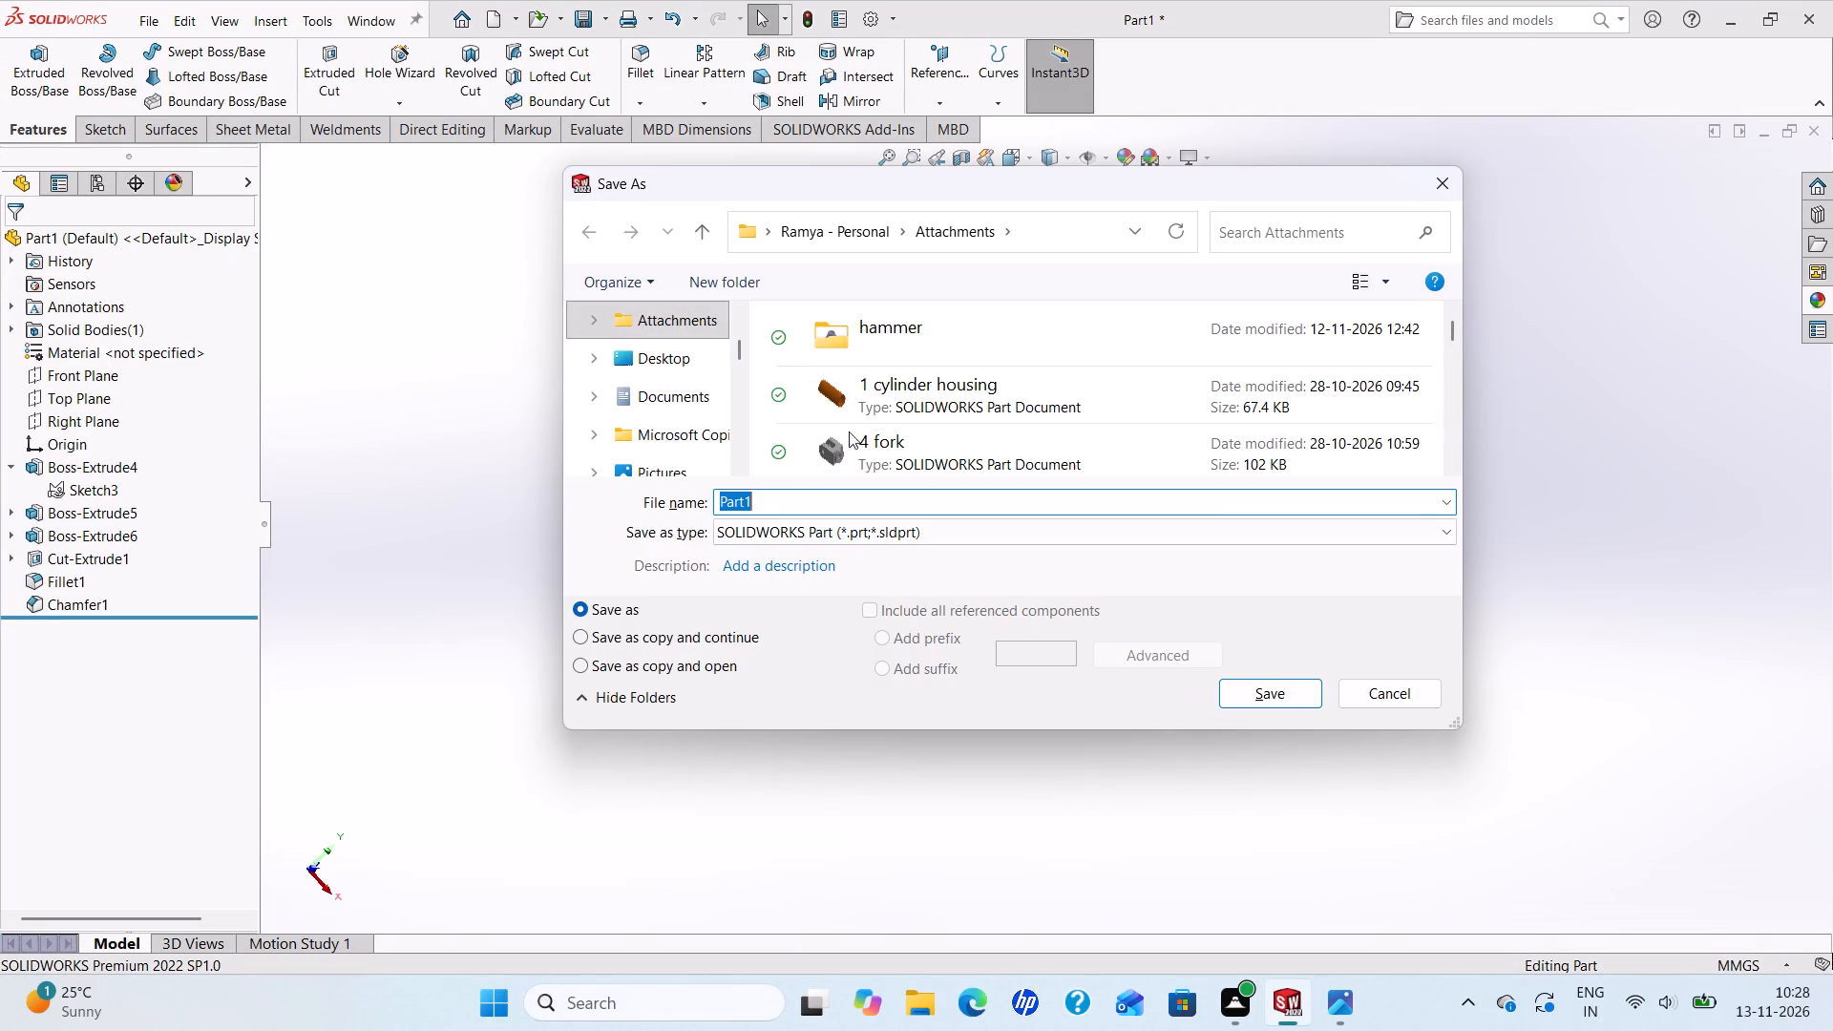
click(686, 362)
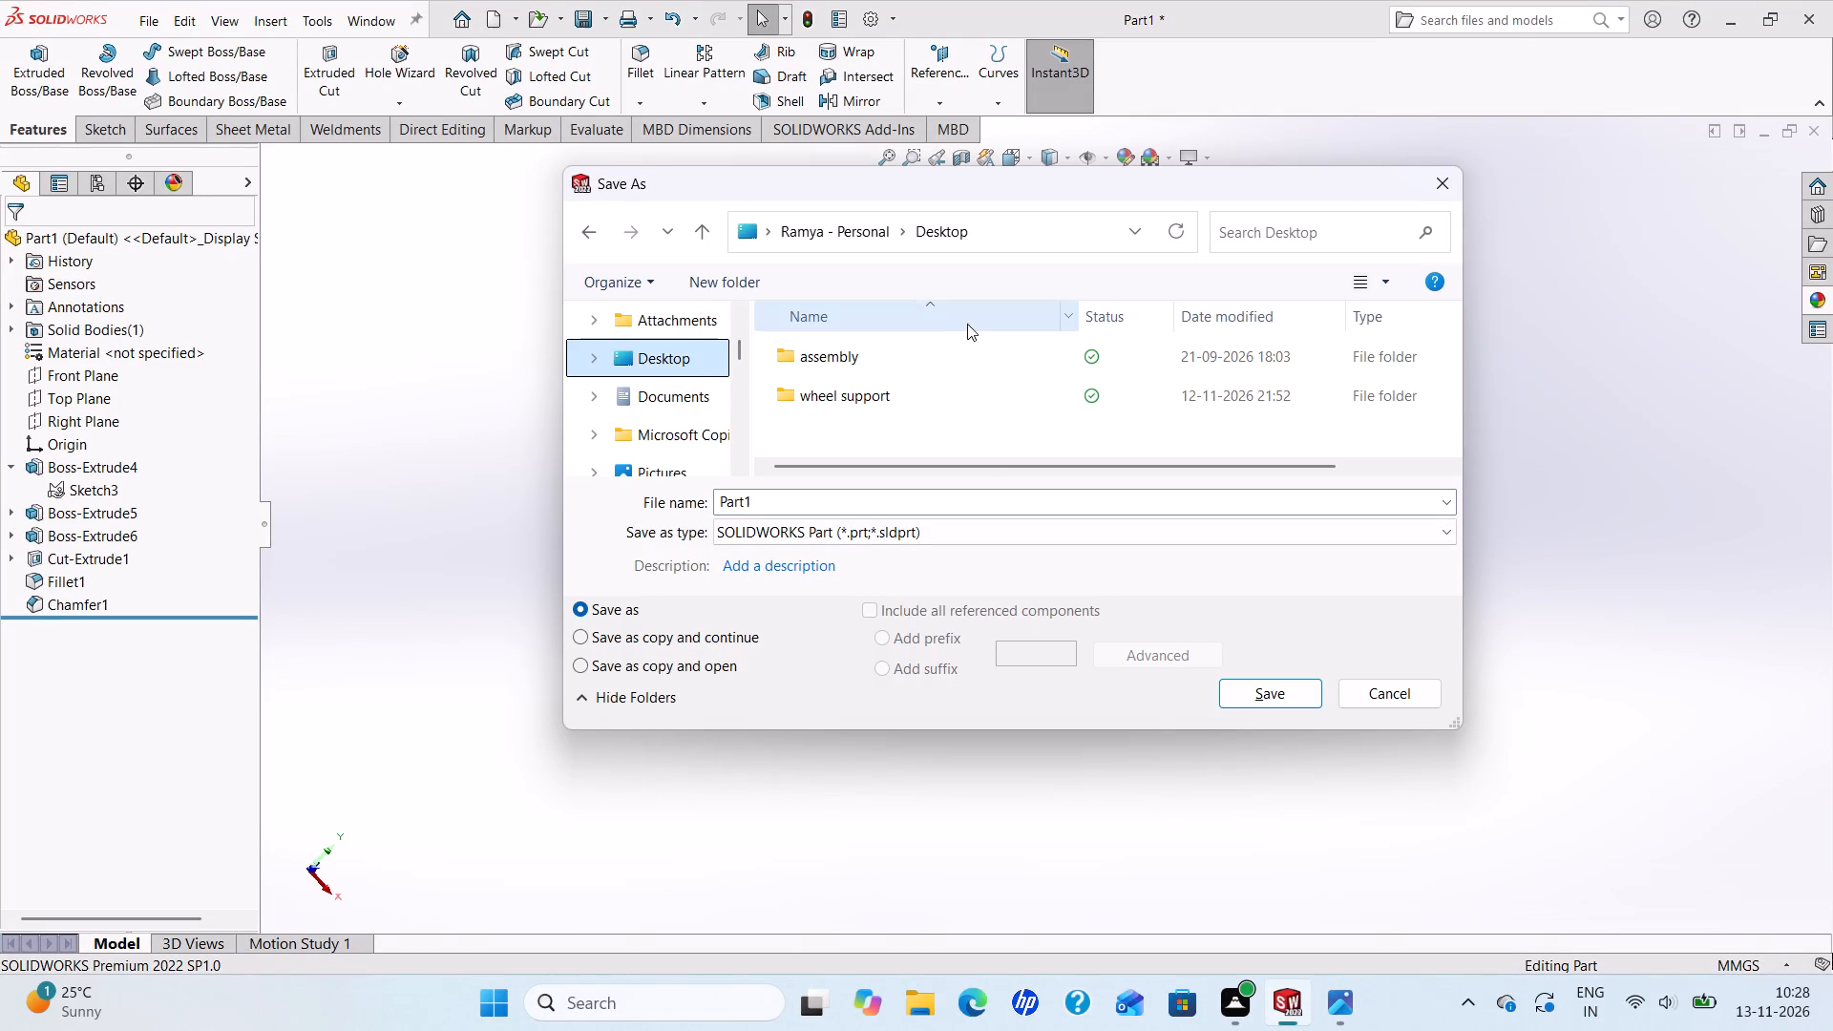
double_click(915, 356)
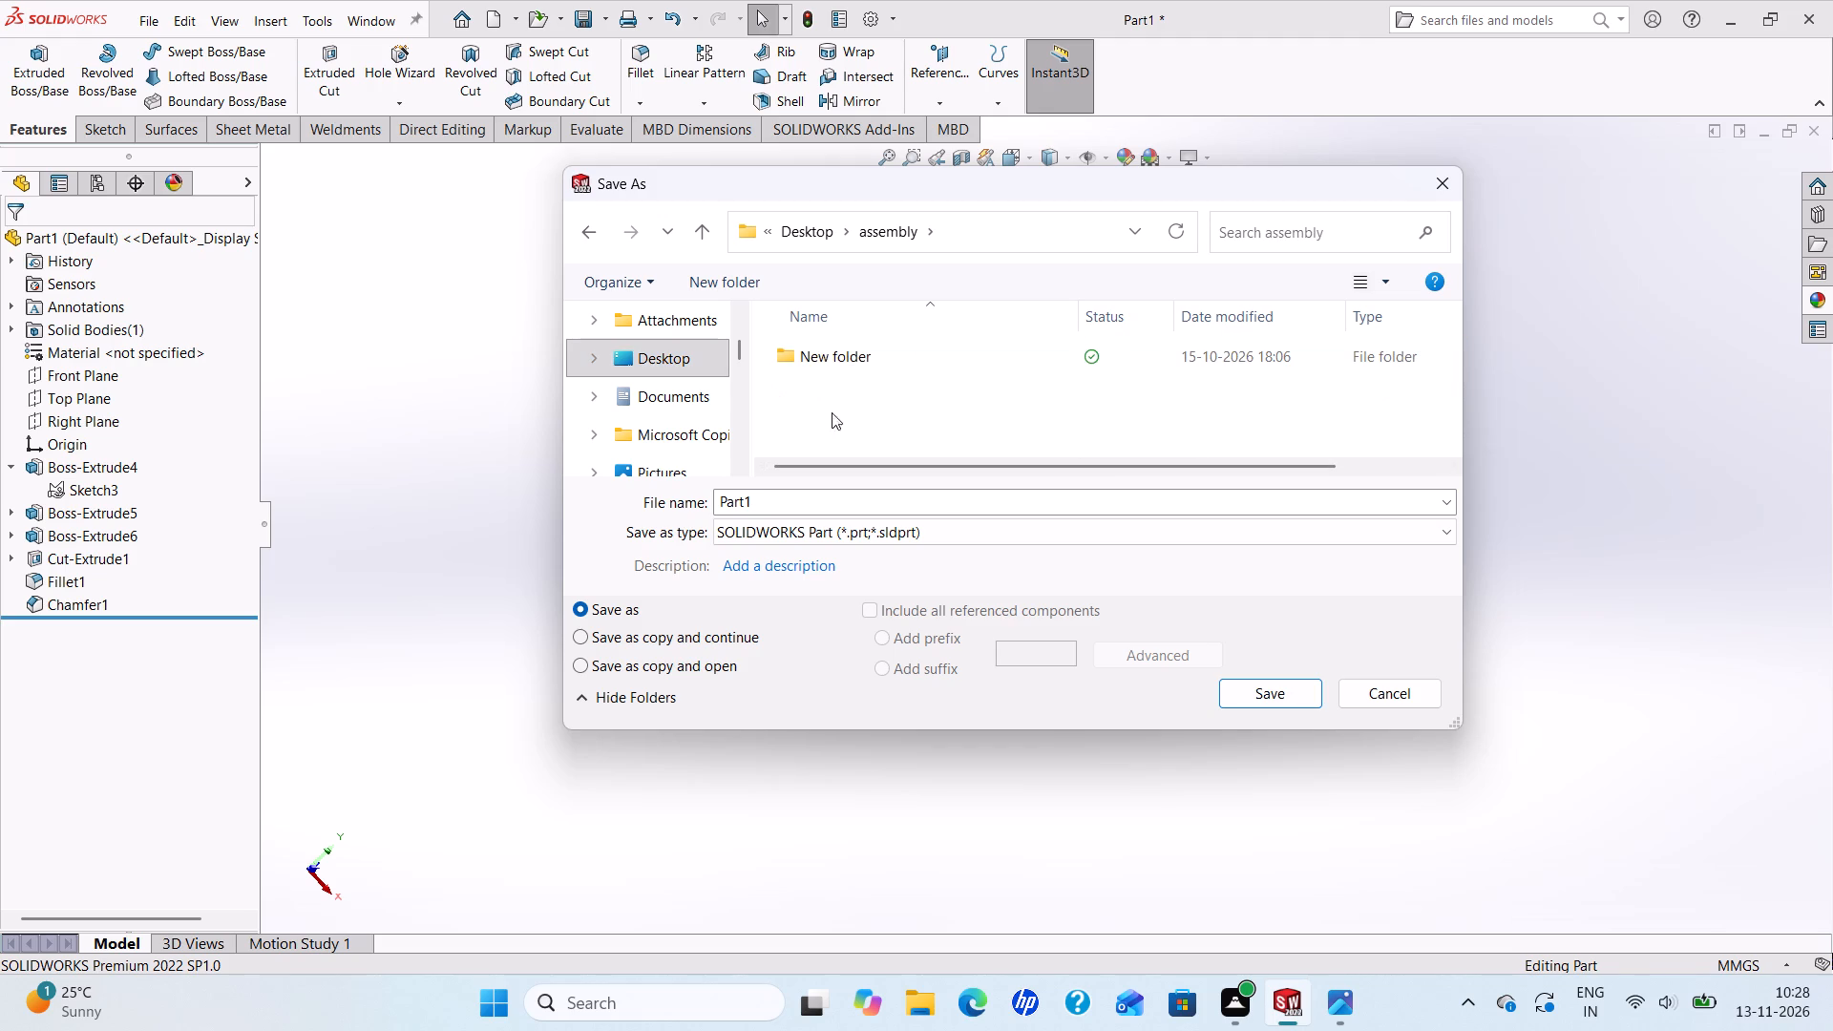
double_click(919, 368)
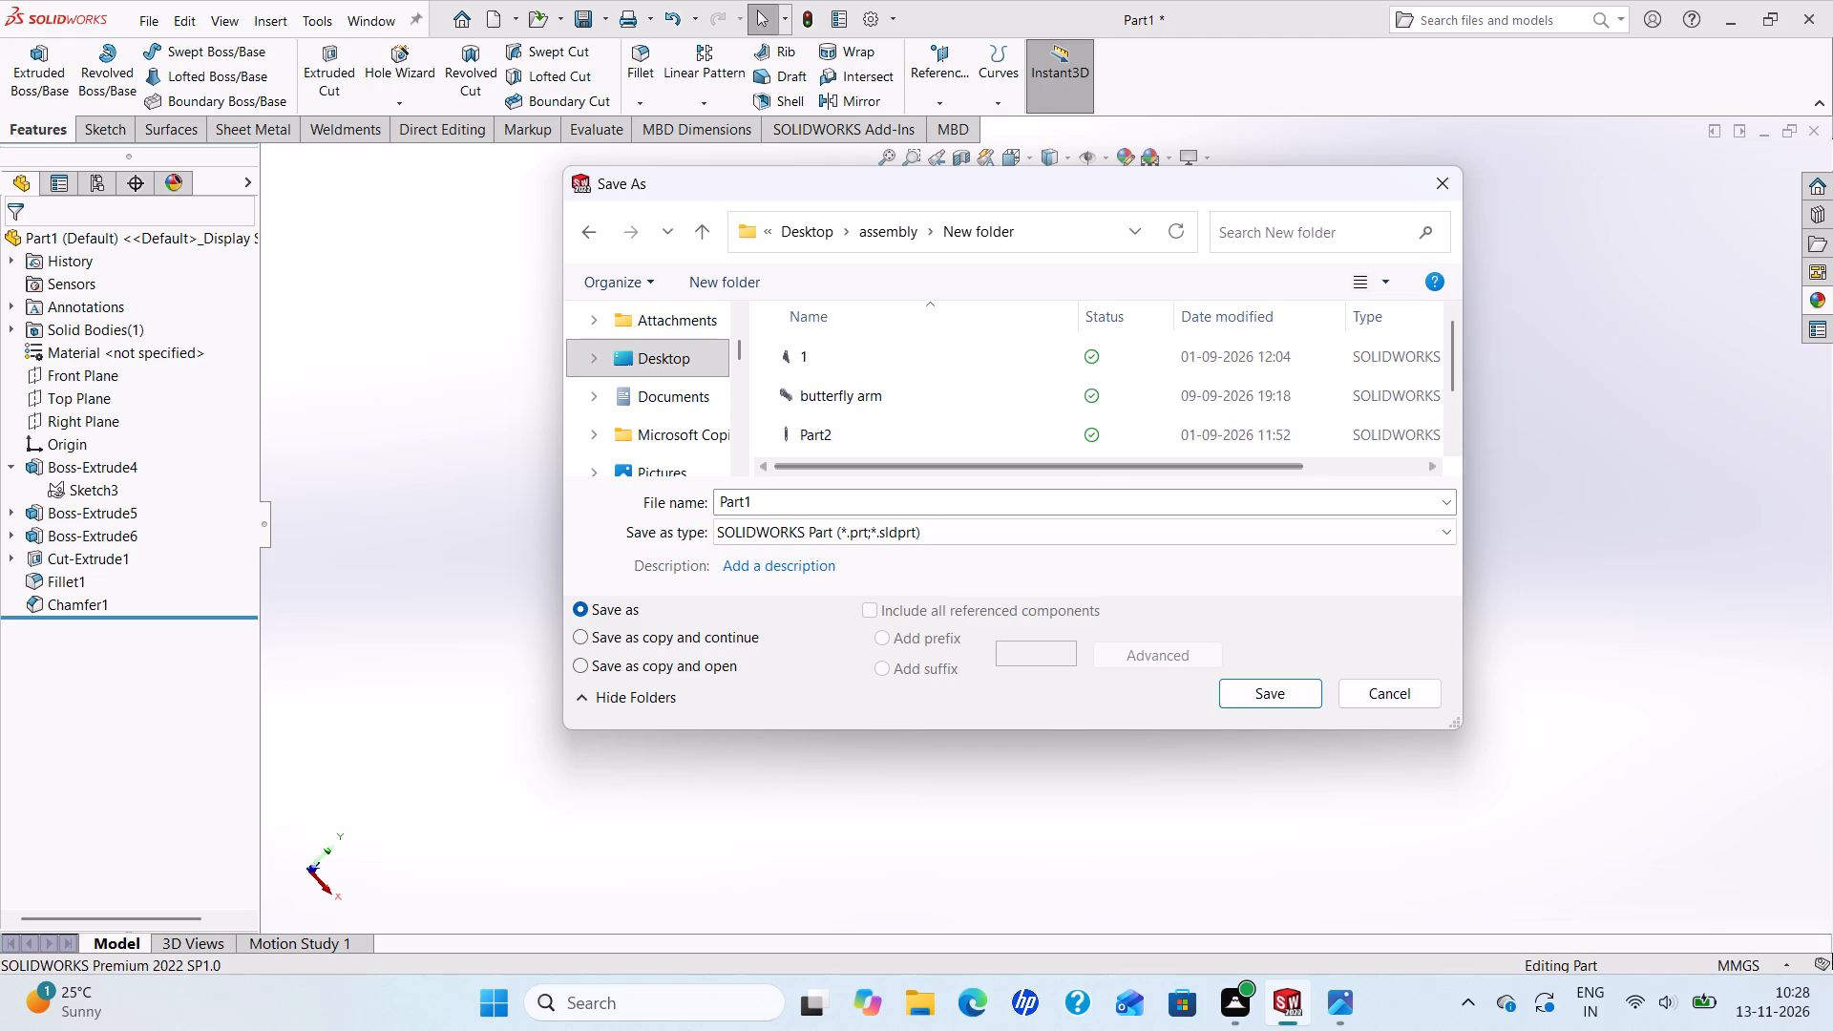
scroll(944, 389, down, 6)
scroll(943, 407, up, 6)
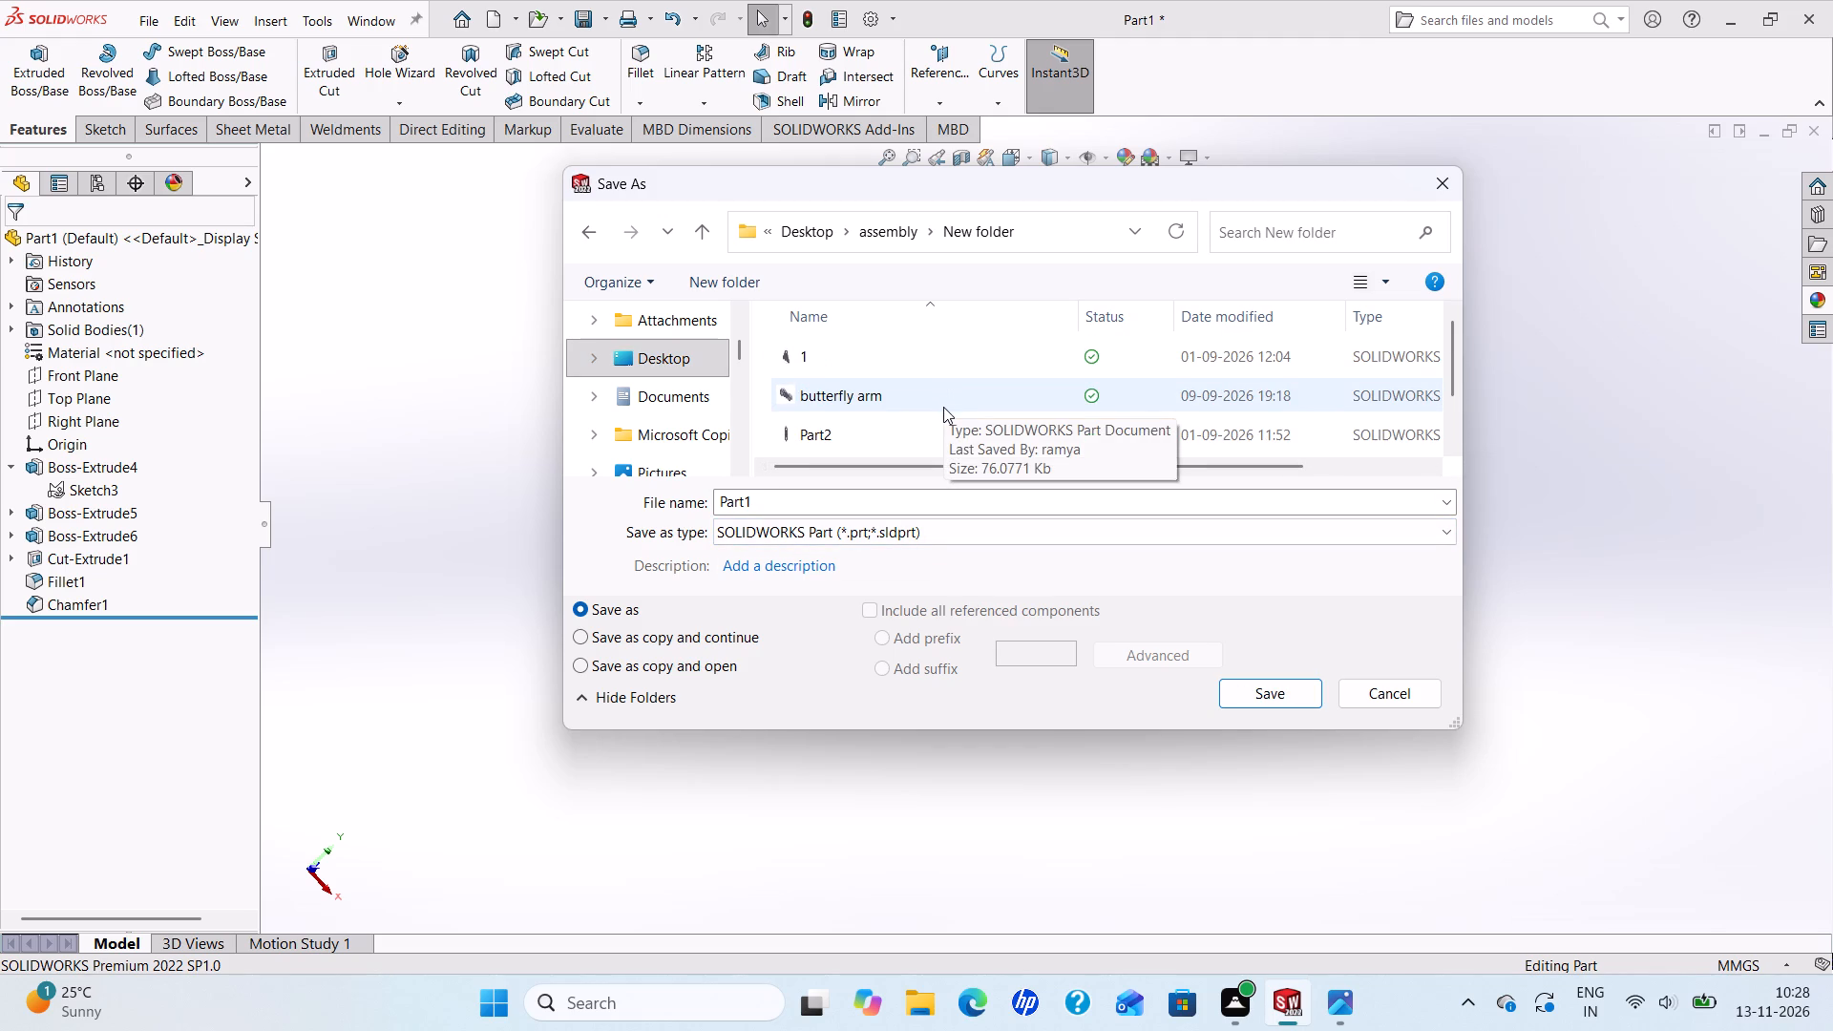
click(760, 496)
key(BackSpace)
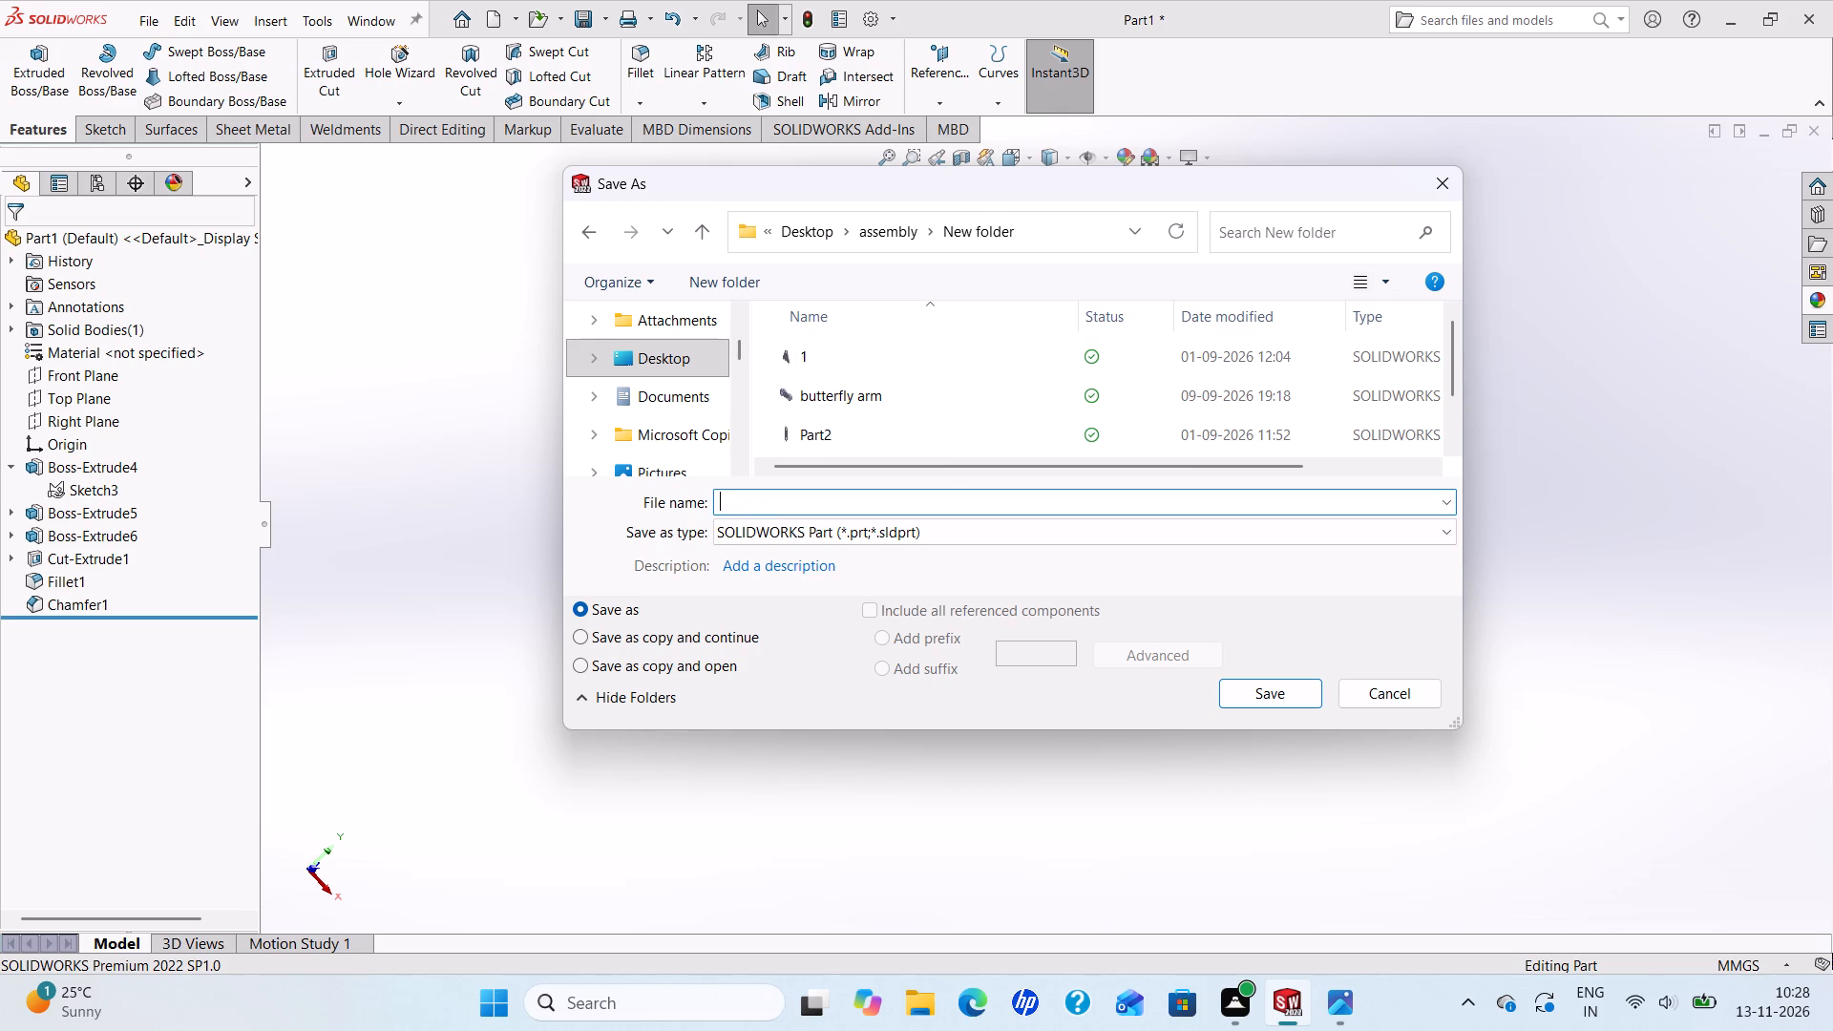
key(g)
text(ro)
text(oved round)
key(space)
text(disc)
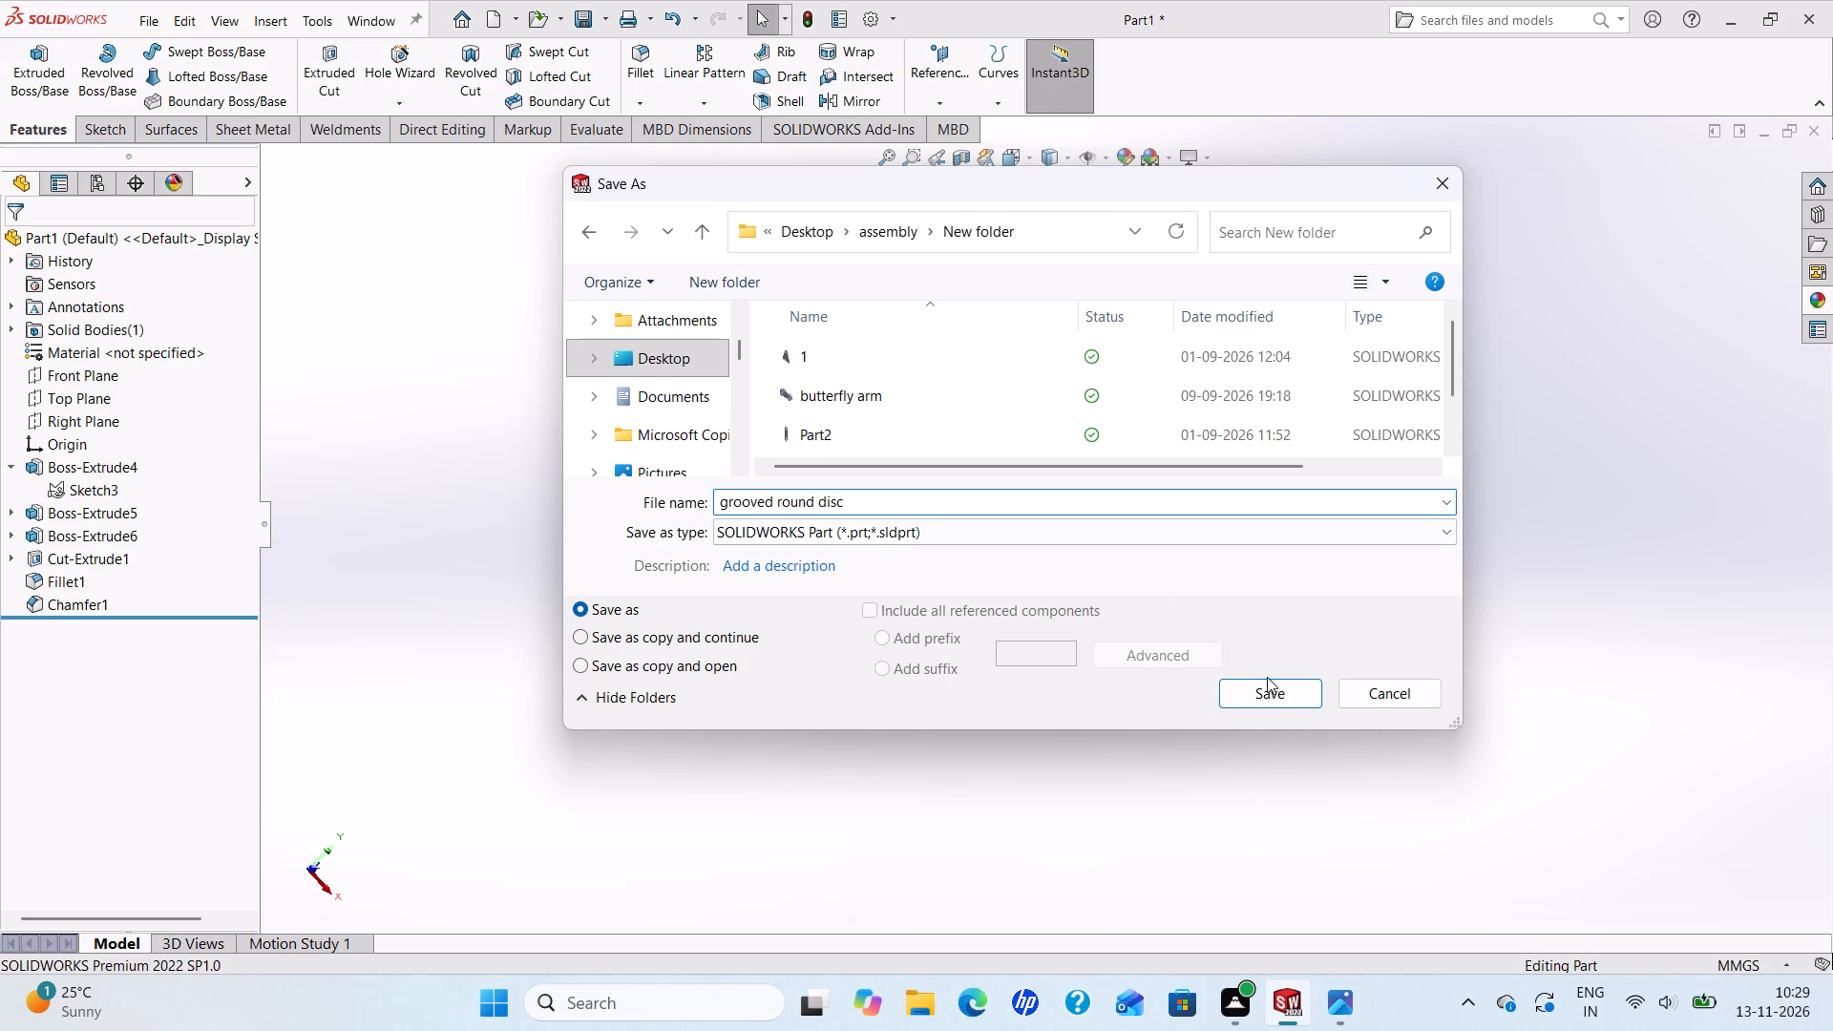
click(1288, 702)
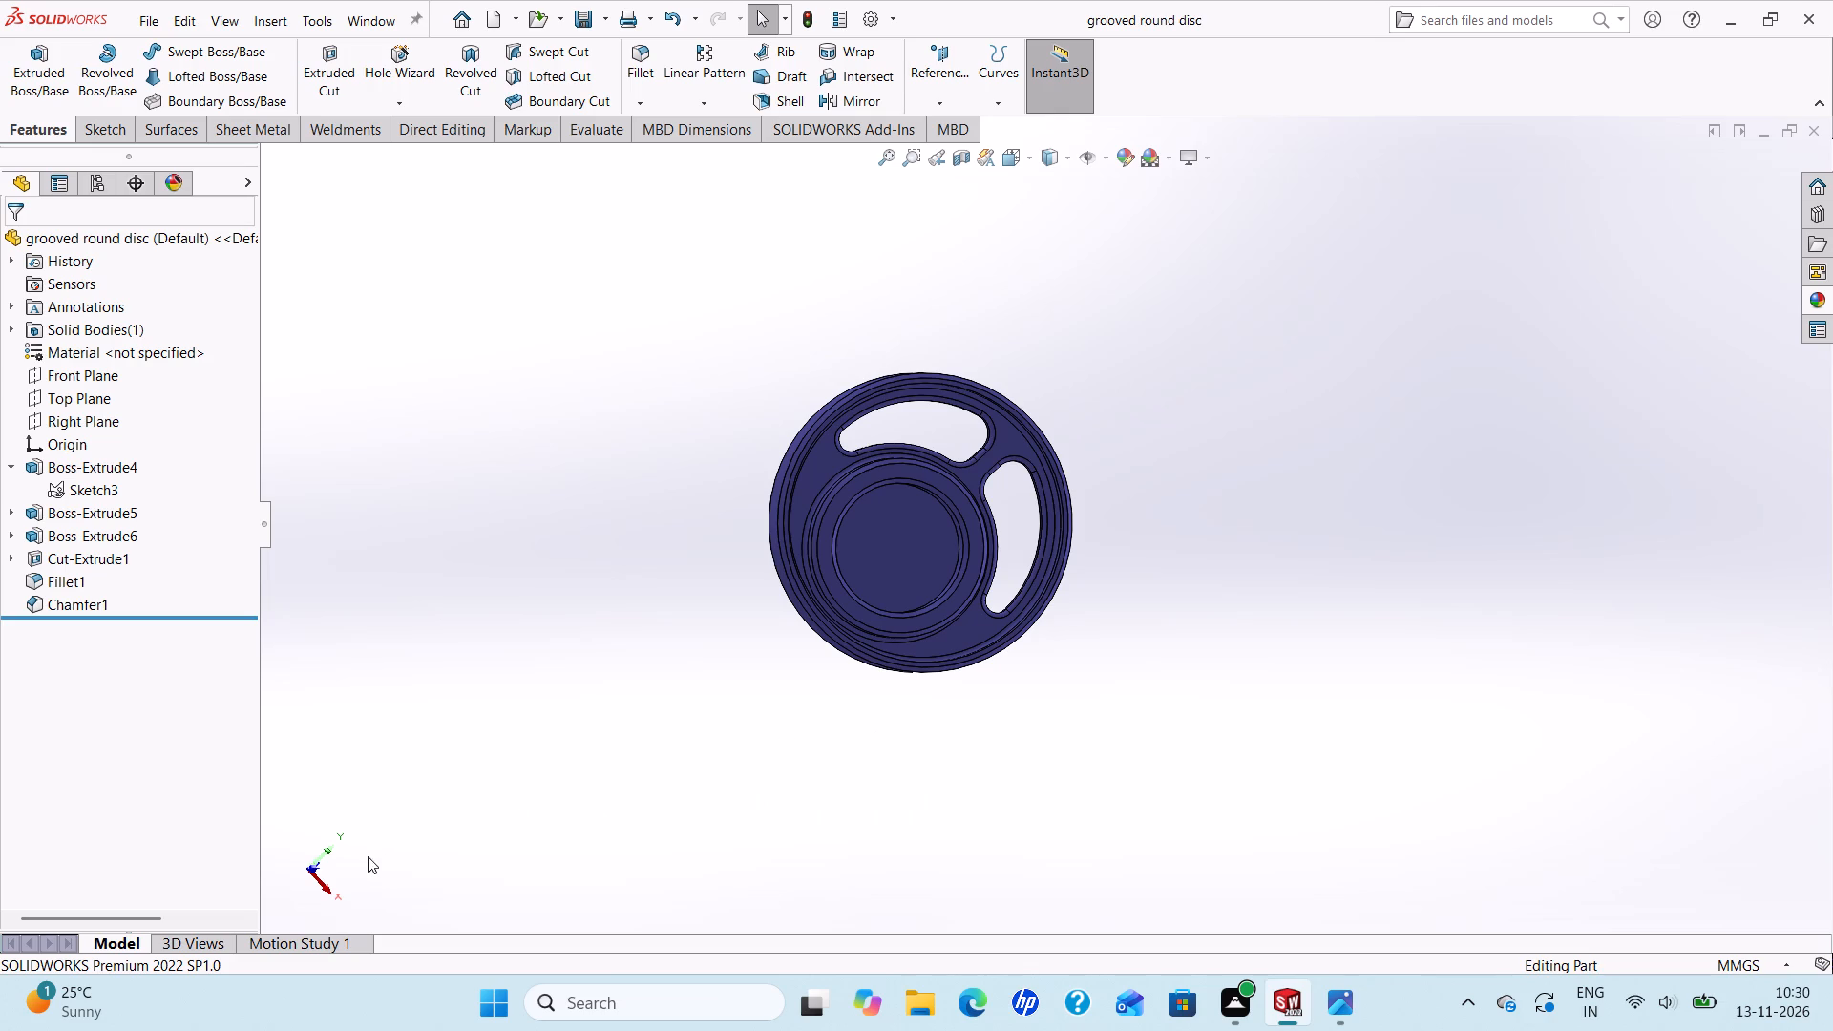
Examine the finished disc from the hub side and at low oblique angles, checking the rim, hub, bore and arc slots.
scroll(954, 537, down, 2)
middle_drag(973, 542, 726, 467)
scroll(726, 467, up, 3)
scroll(1006, 552, down, 3)
scroll(993, 544, up, 3)
scroll(1062, 470, down, 3)
middle_drag(1007, 511, 998, 504)
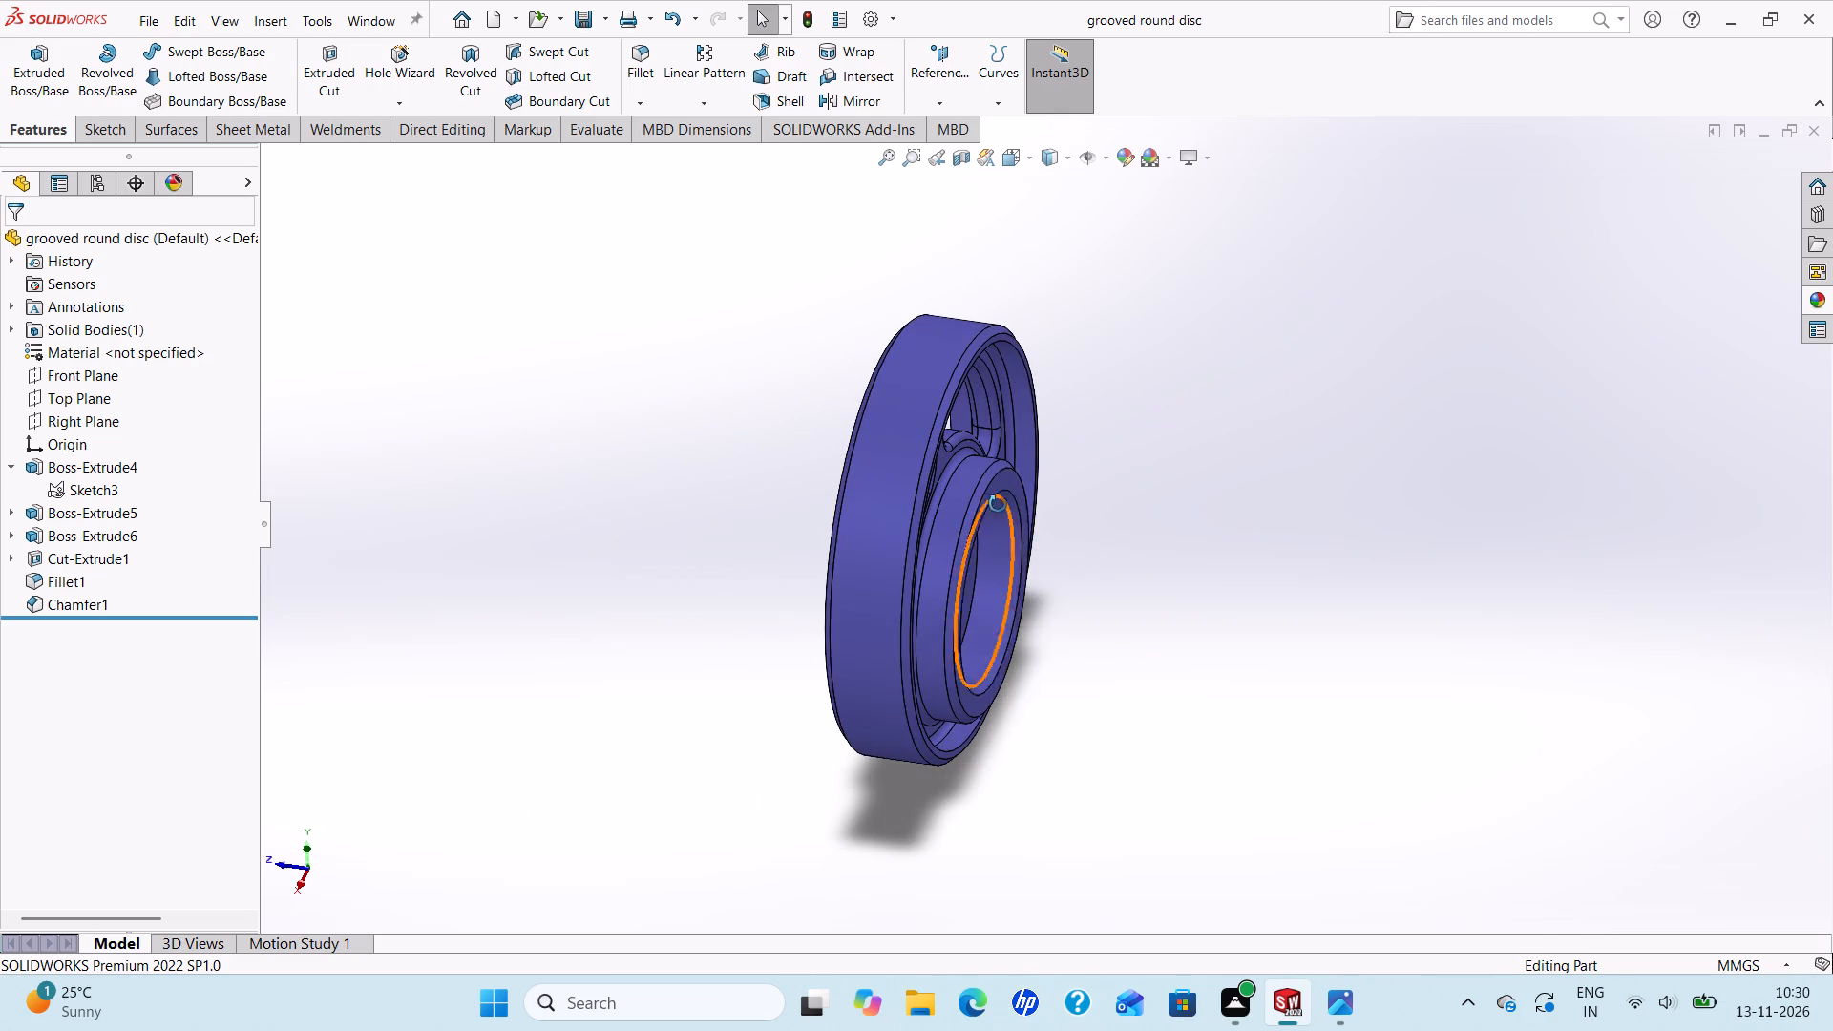
middle_drag(998, 504, 867, 529)
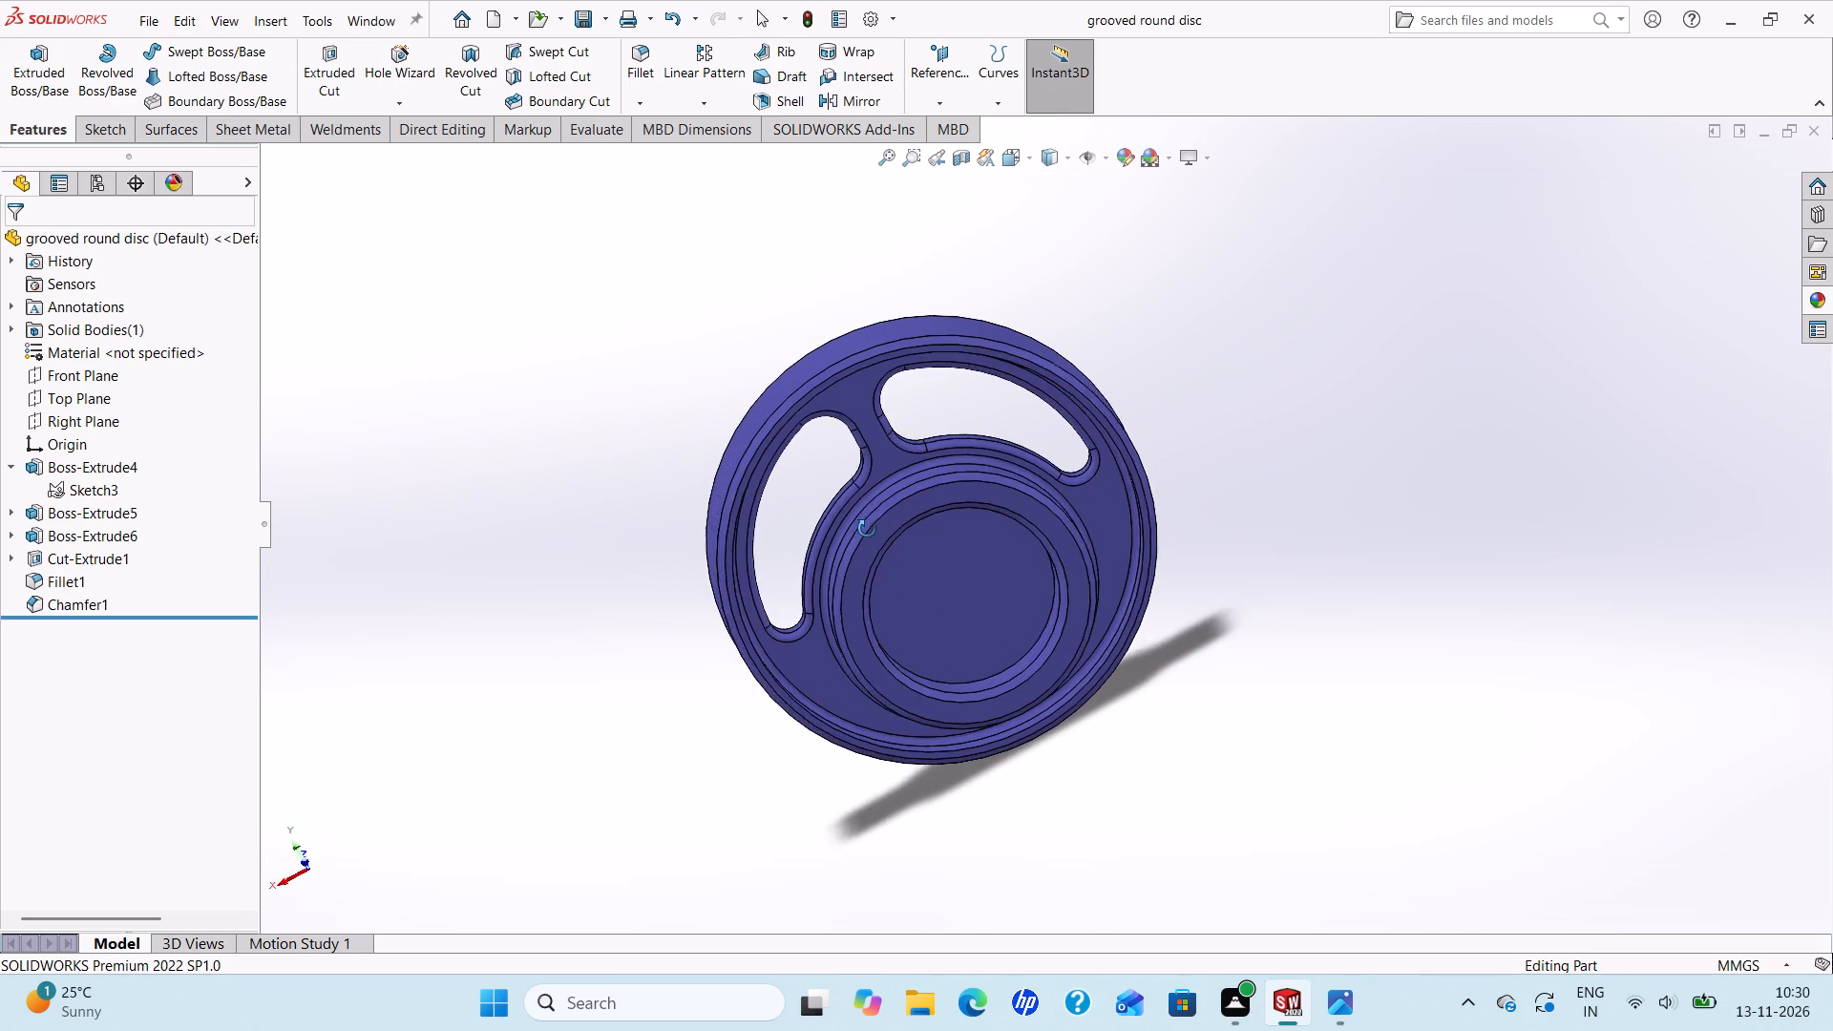
middle_drag(867, 529, 1348, 735)
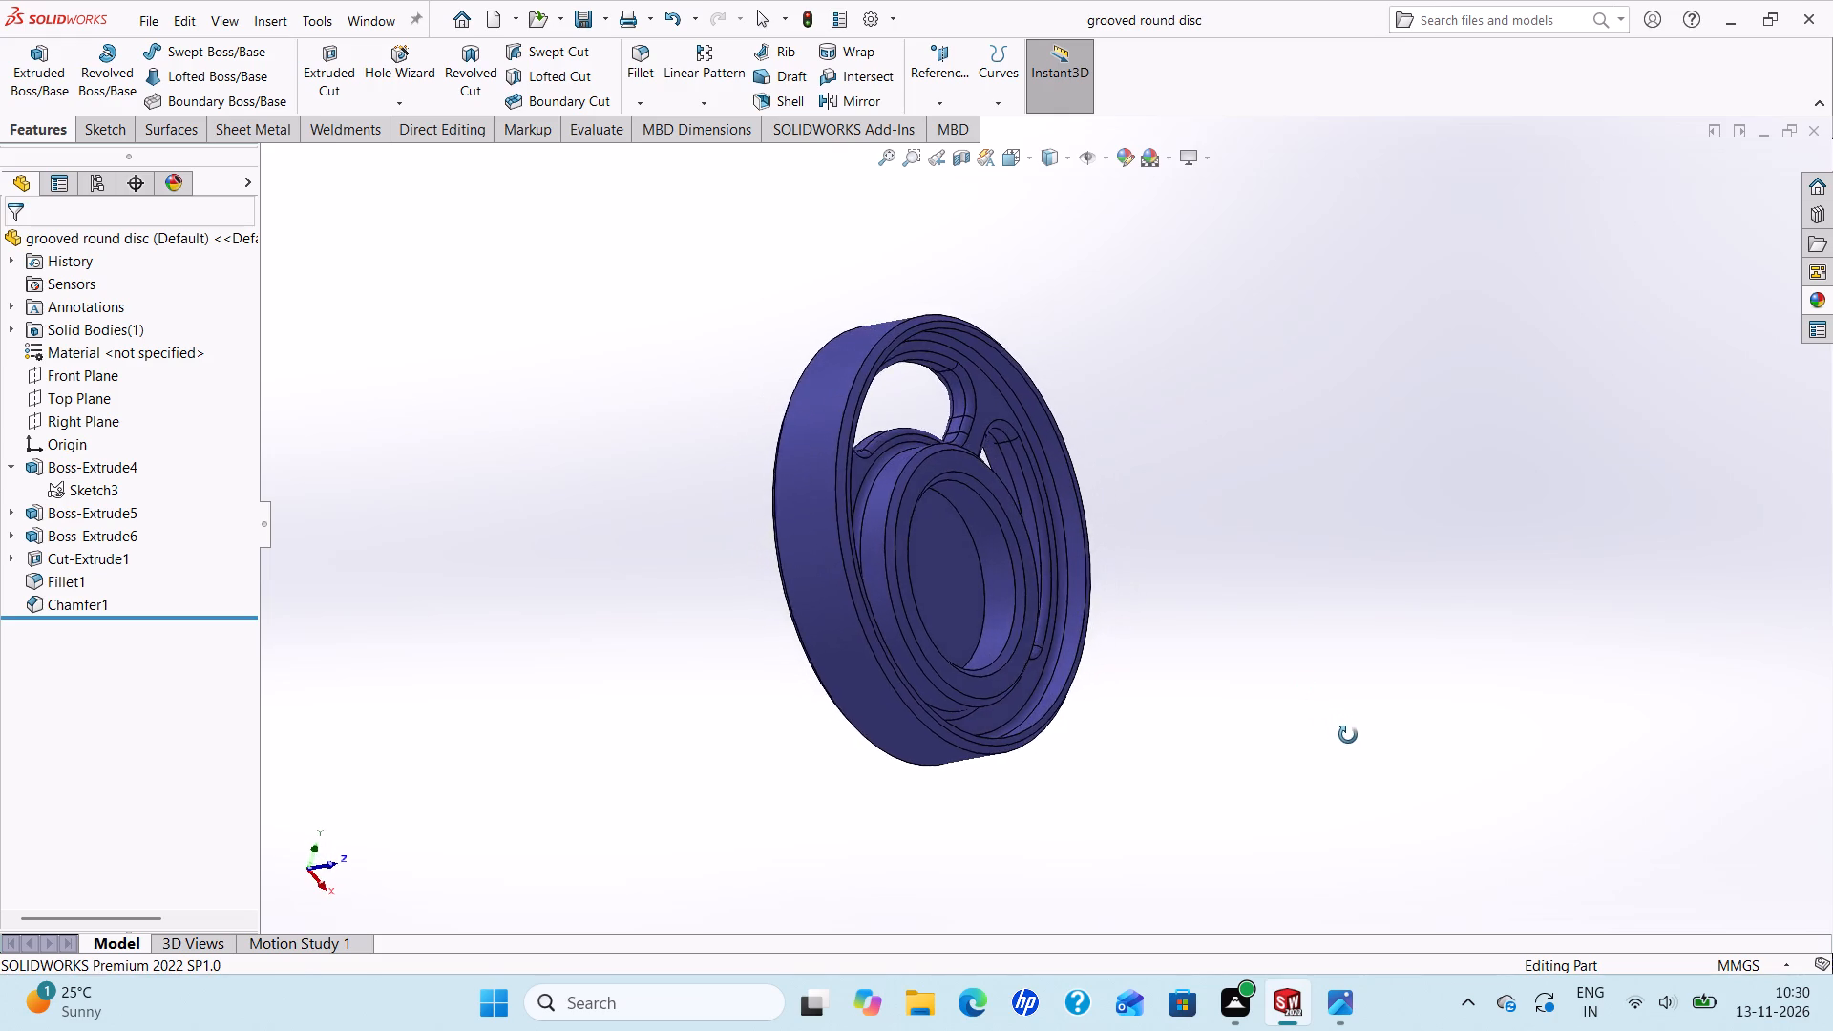
middle_drag(1348, 735, 1263, 436)
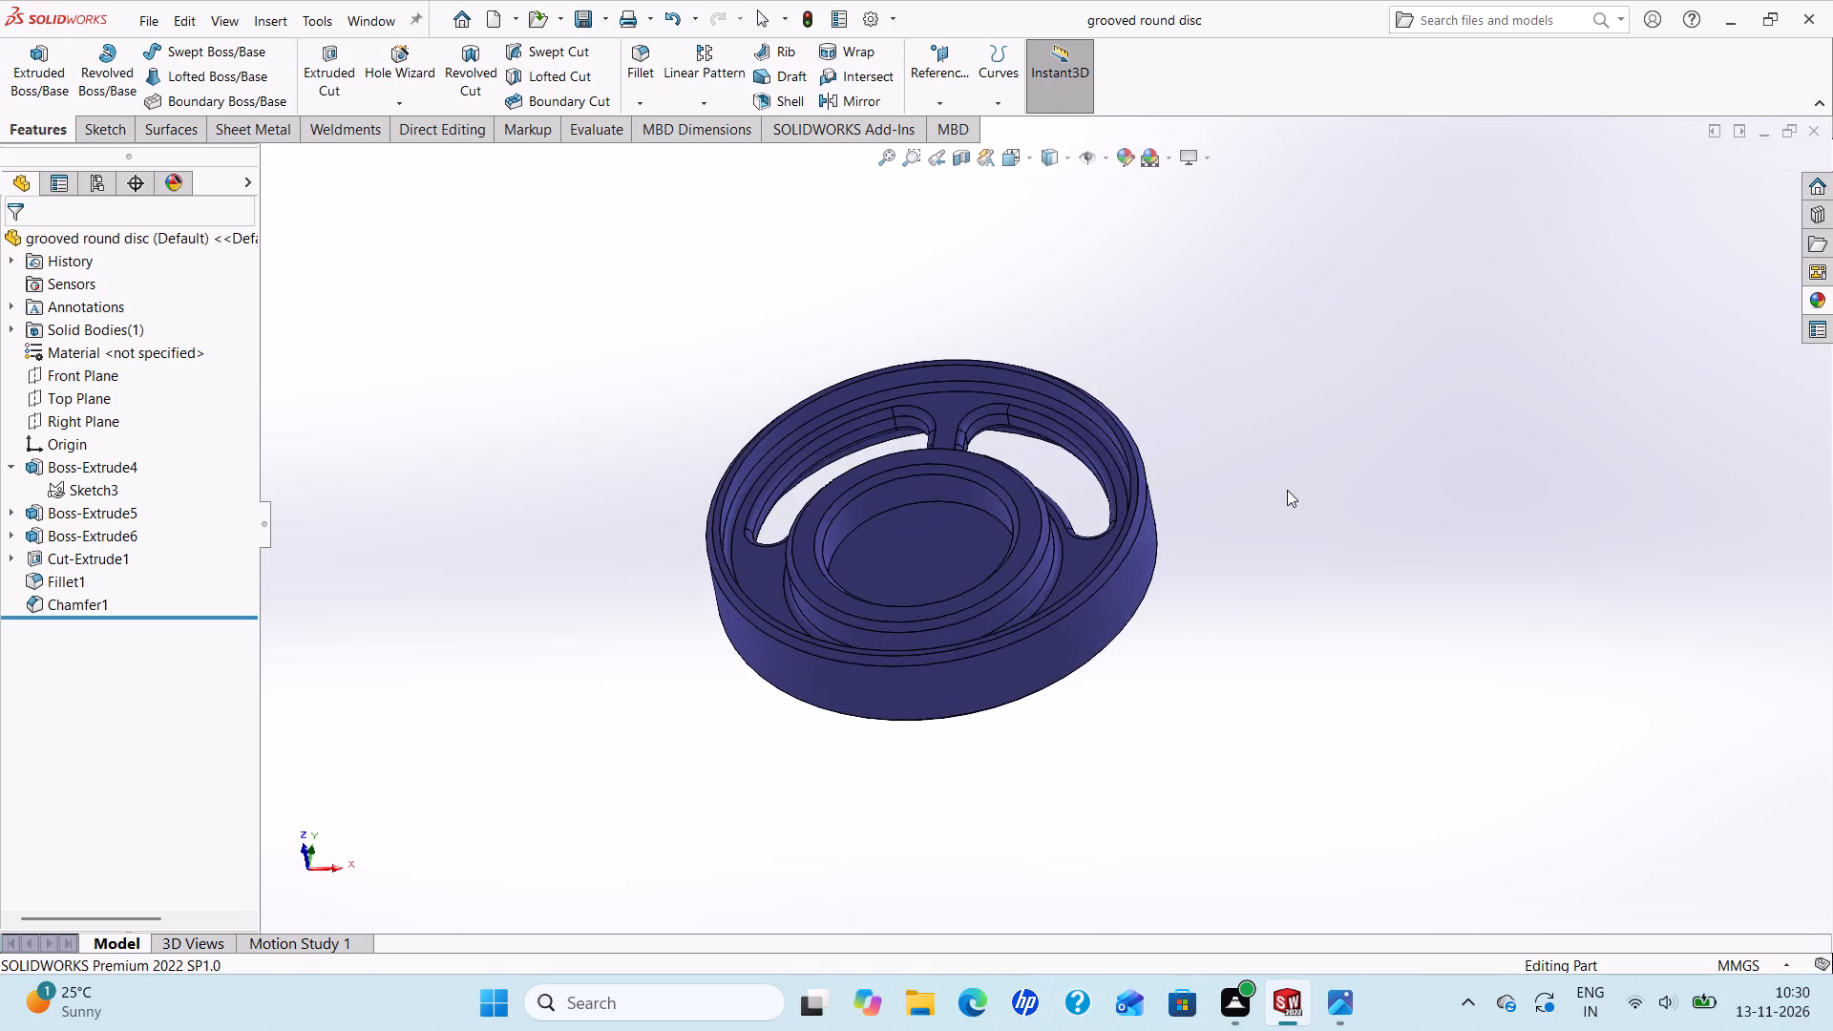
scroll(1244, 582, down, 1)
scroll(1209, 563, up, 3)
middle_drag(1061, 602, 1038, 484)
scroll(1038, 484, down, 2)
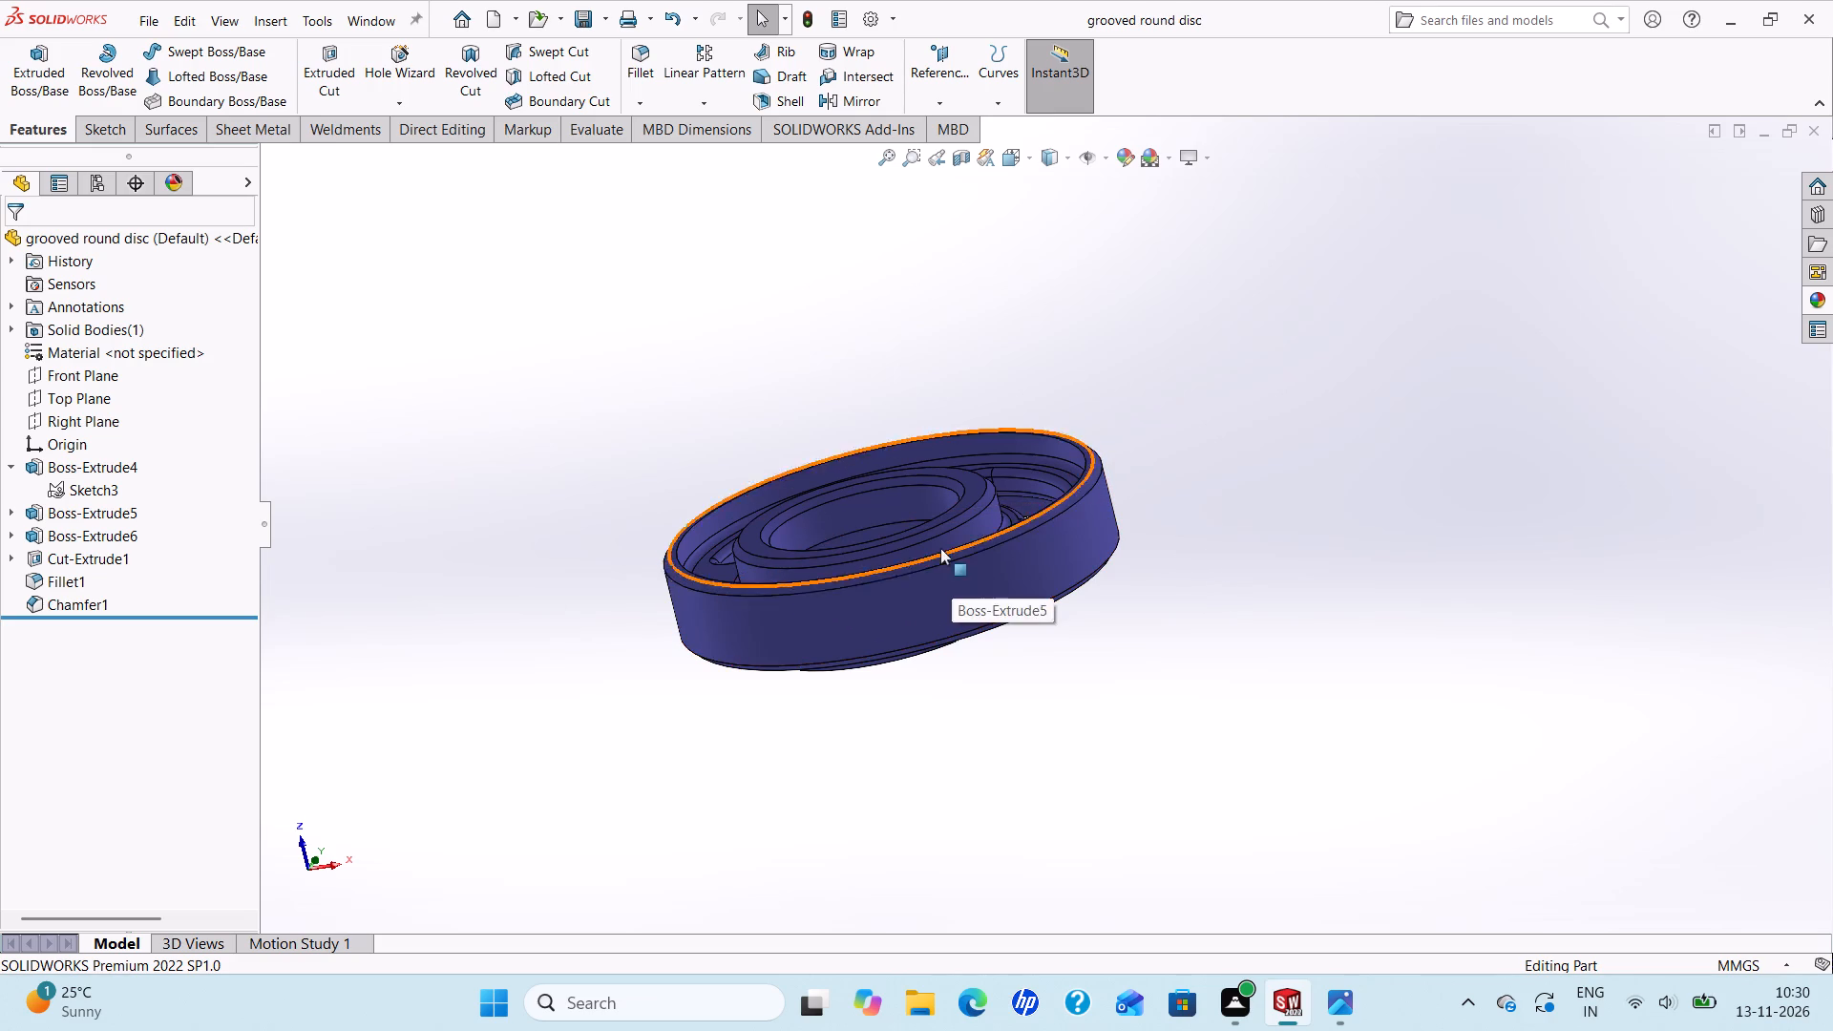
scroll(733, 593, up, 3)
scroll(866, 530, down, 1)
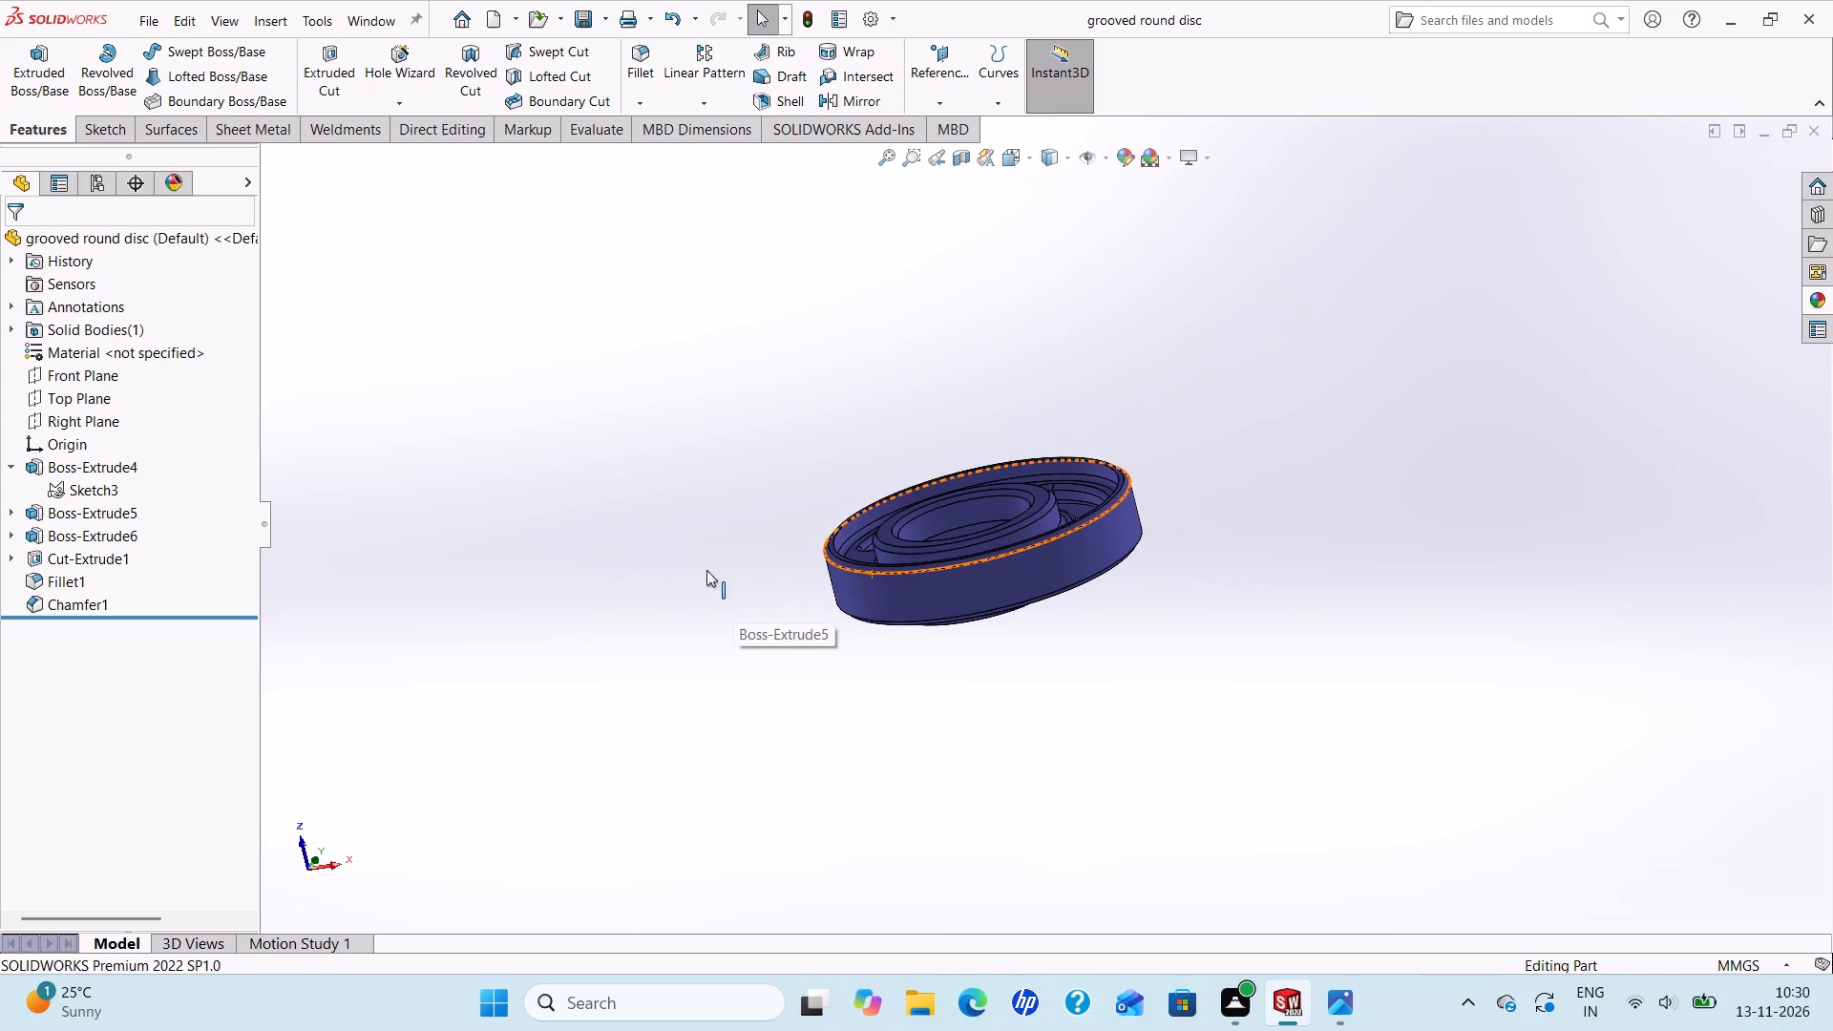
Inspect the disc's outer rim from several directions and the hub face with its two arc slots.
middle_drag(876, 555, 1446, 539)
scroll(876, 555, down, 1)
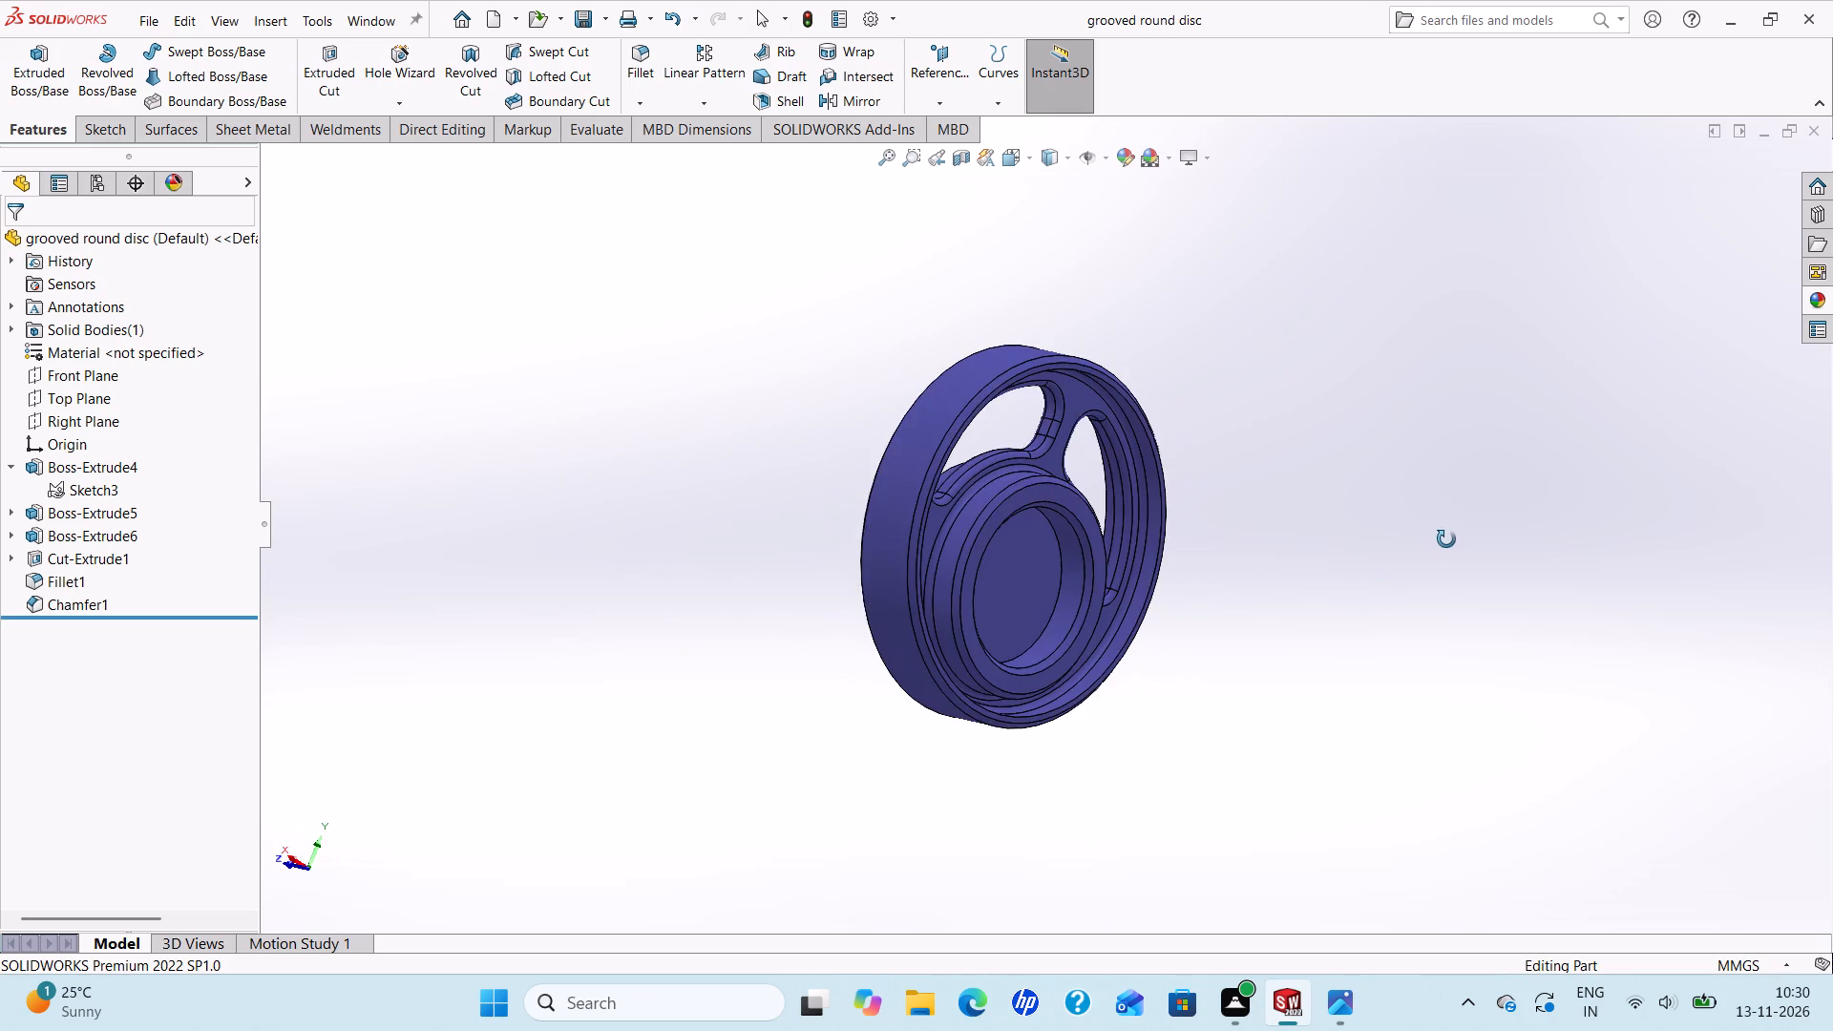
middle_drag(1446, 539, 930, 603)
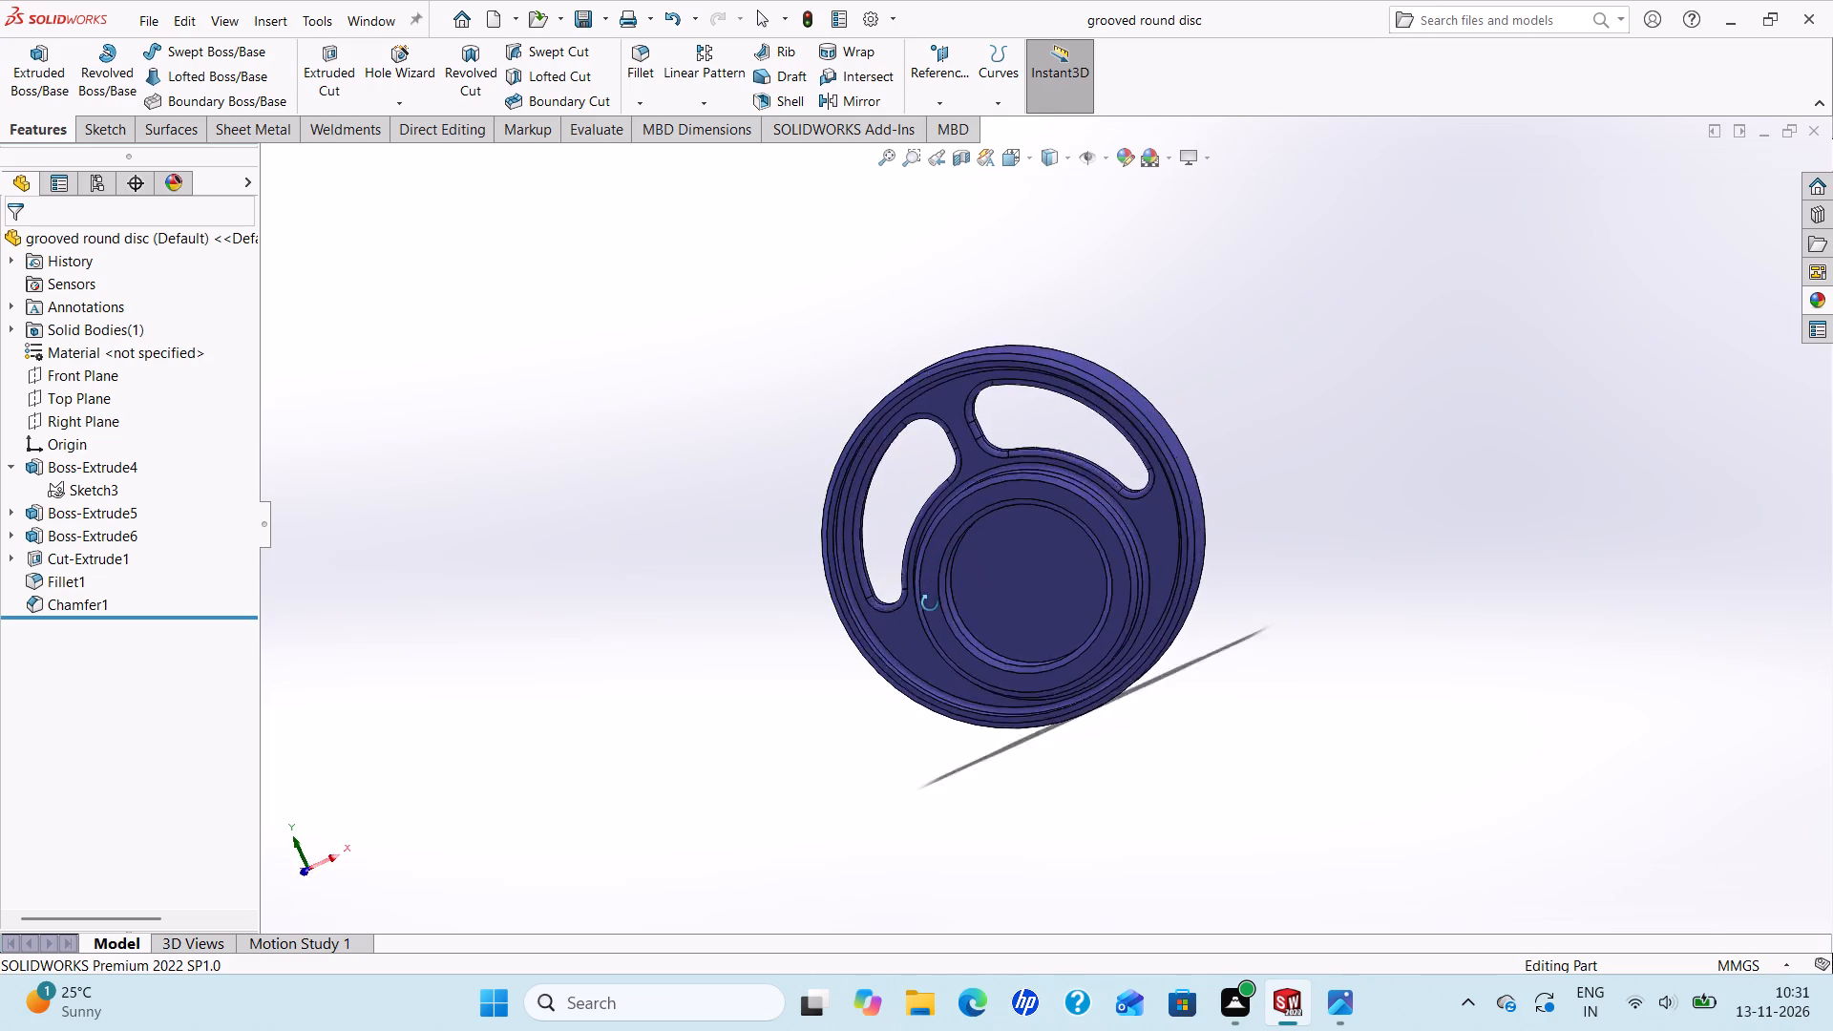
middle_drag(930, 603, 1234, 589)
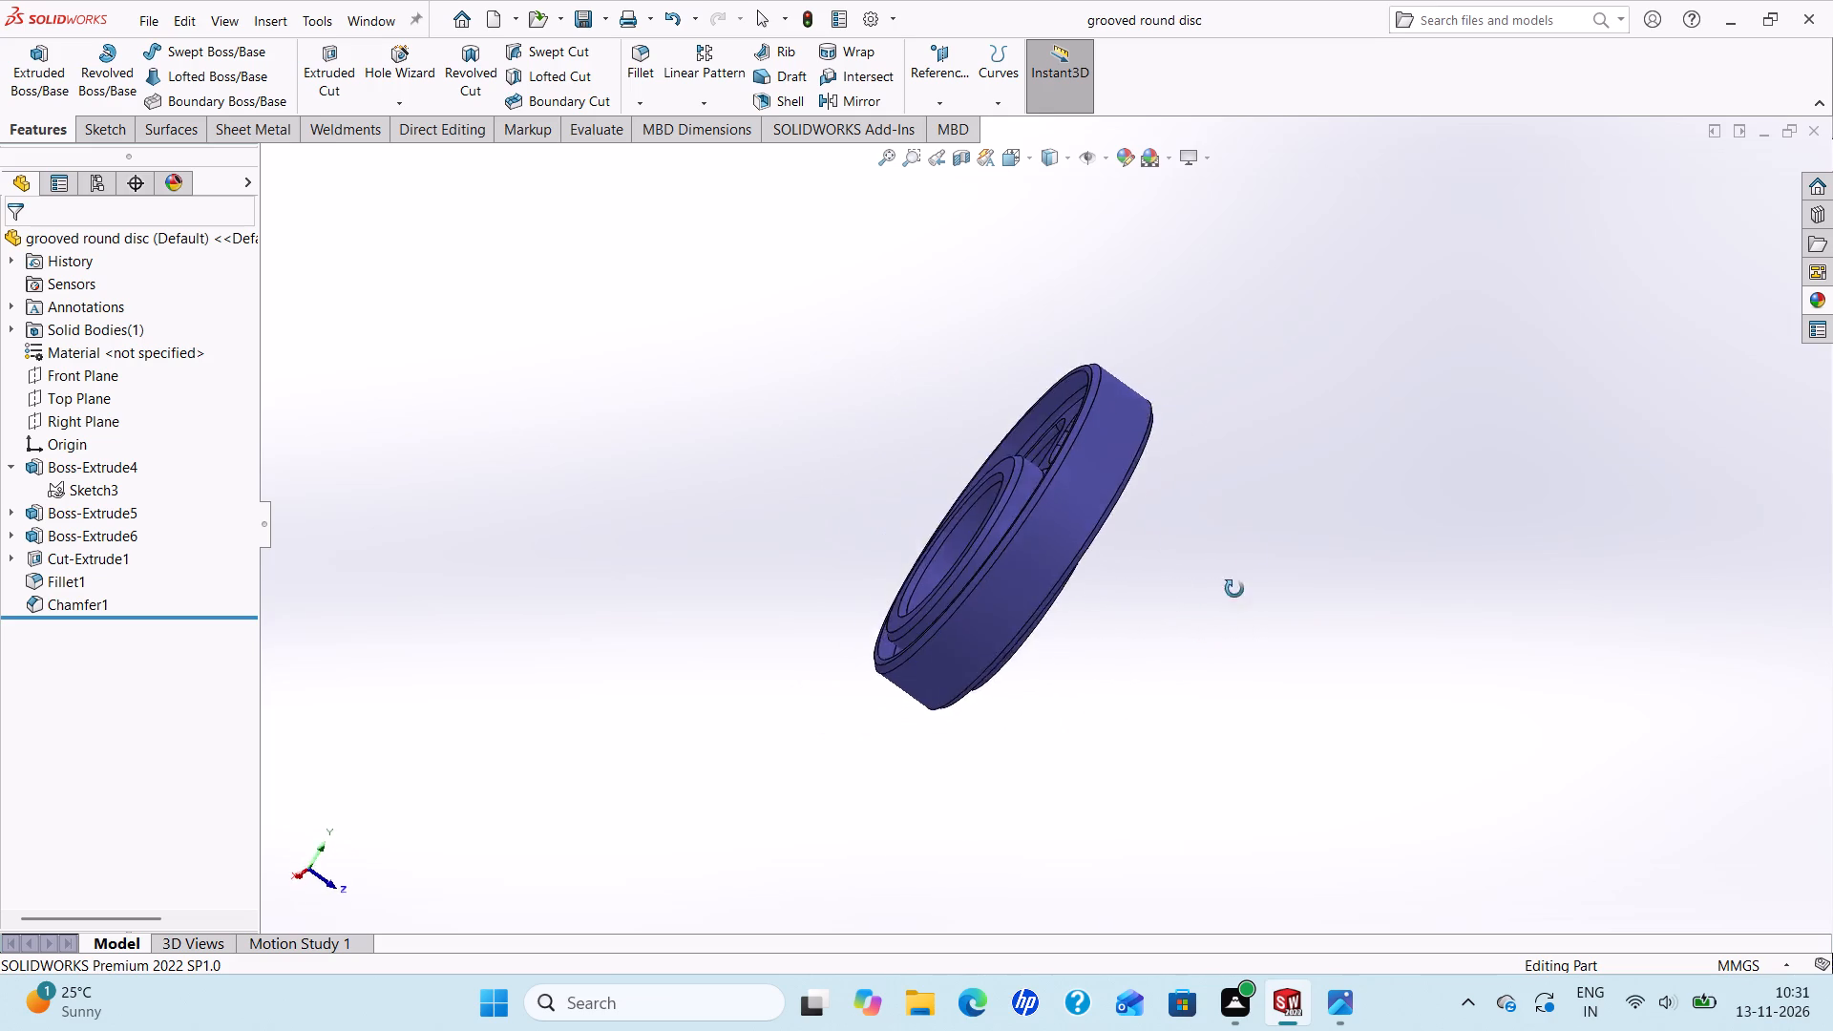
middle_drag(1234, 589, 820, 510)
scroll(819, 510, up, 1)
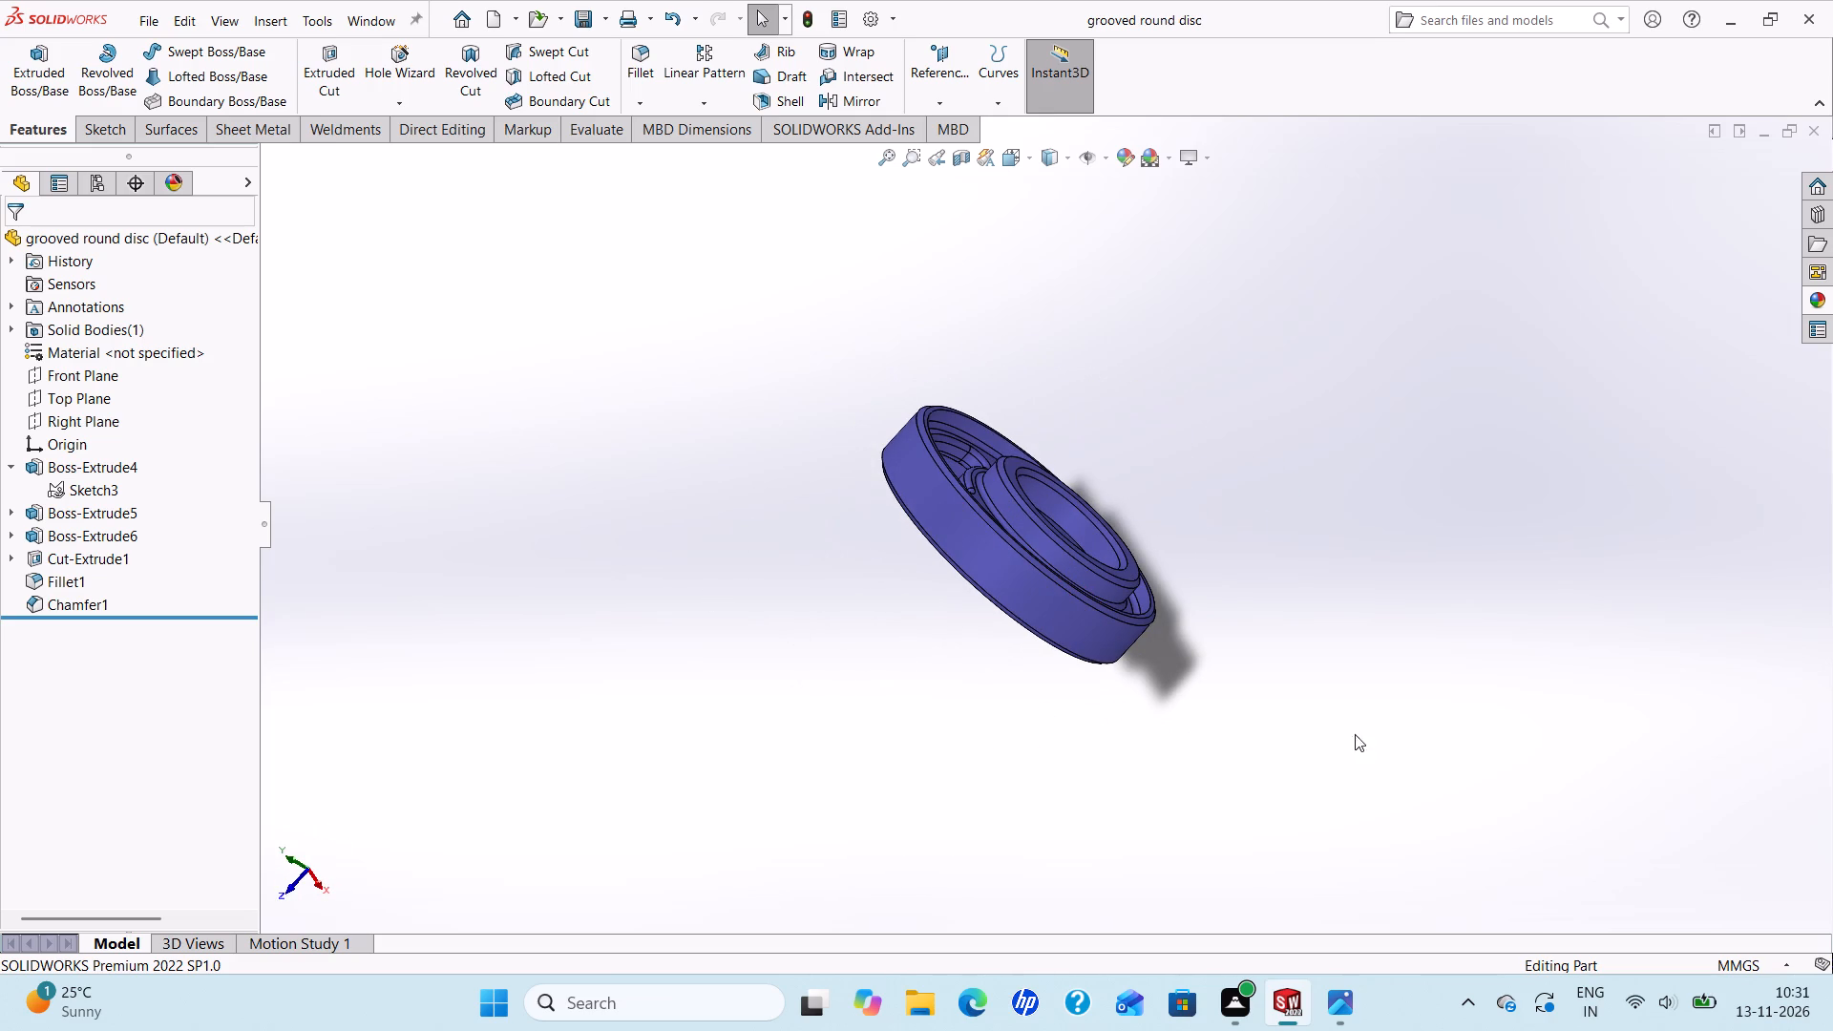
scroll(901, 563, down, 2)
middle_drag(937, 573, 1190, 422)
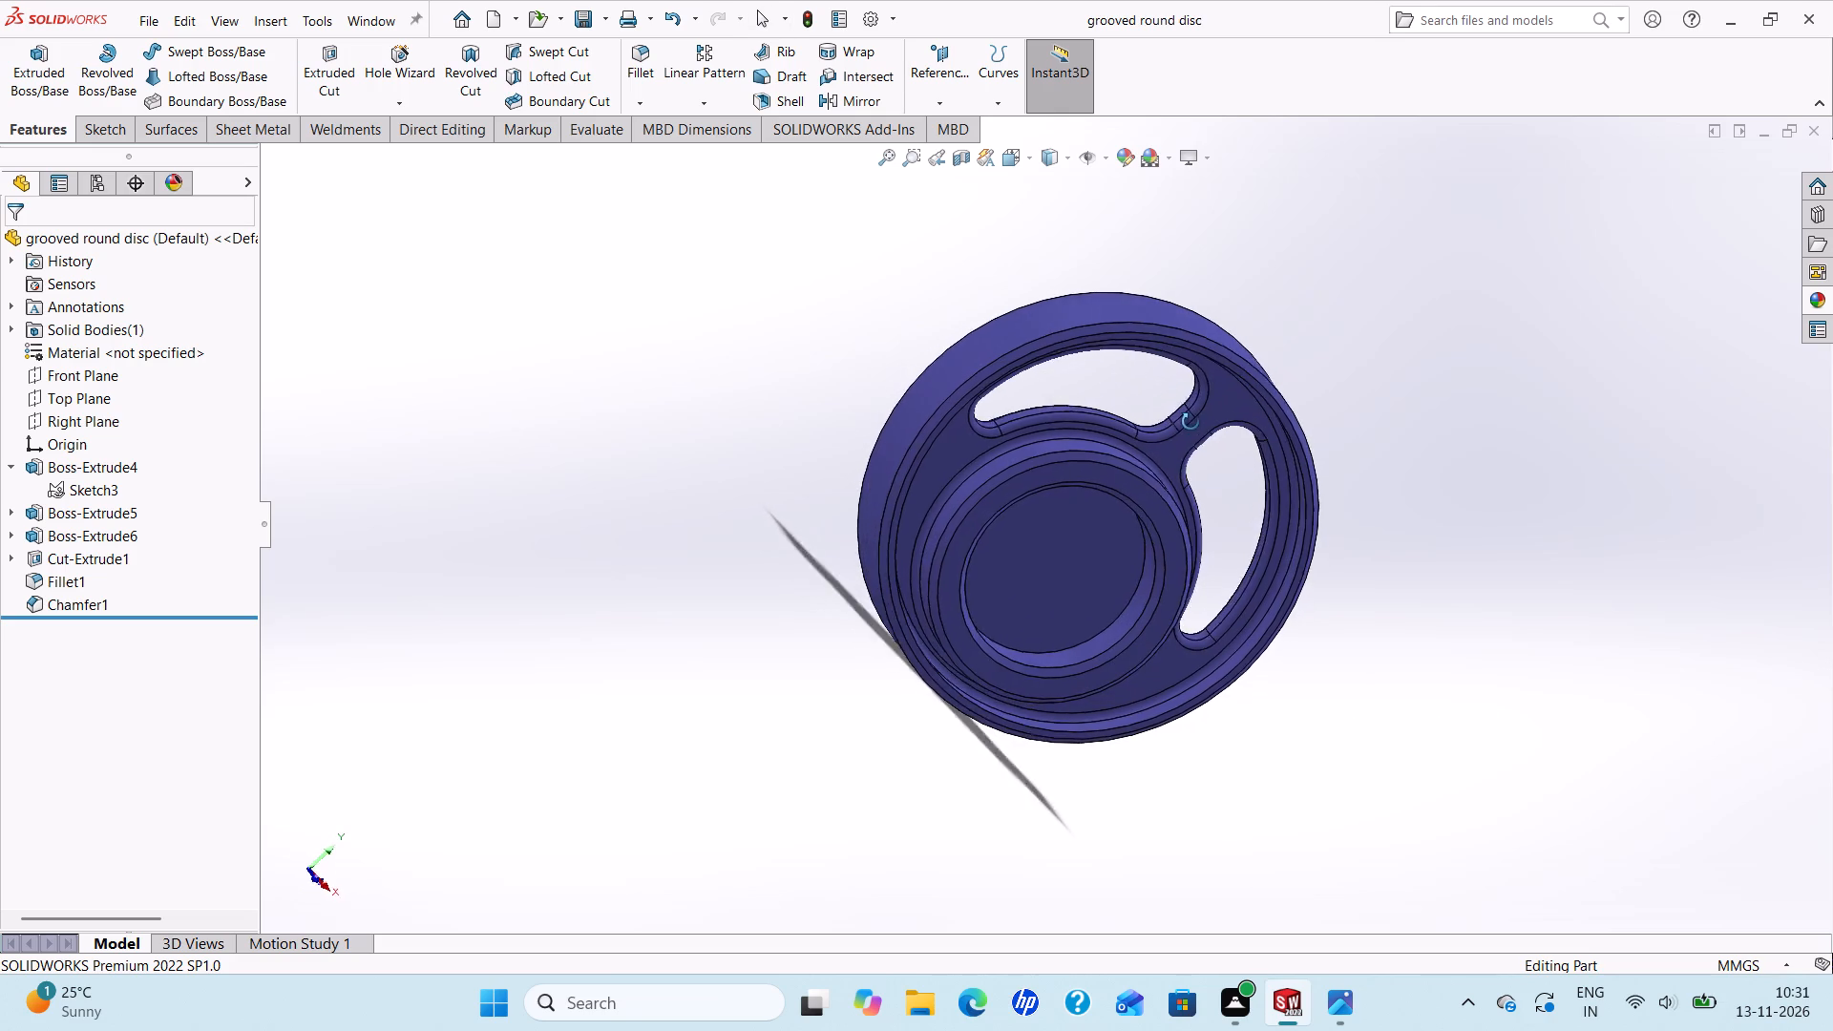
middle_drag(1190, 422, 1130, 396)
scroll(1121, 411, down, 2)
scroll(1214, 506, up, 4)
scroll(1277, 583, down, 1)
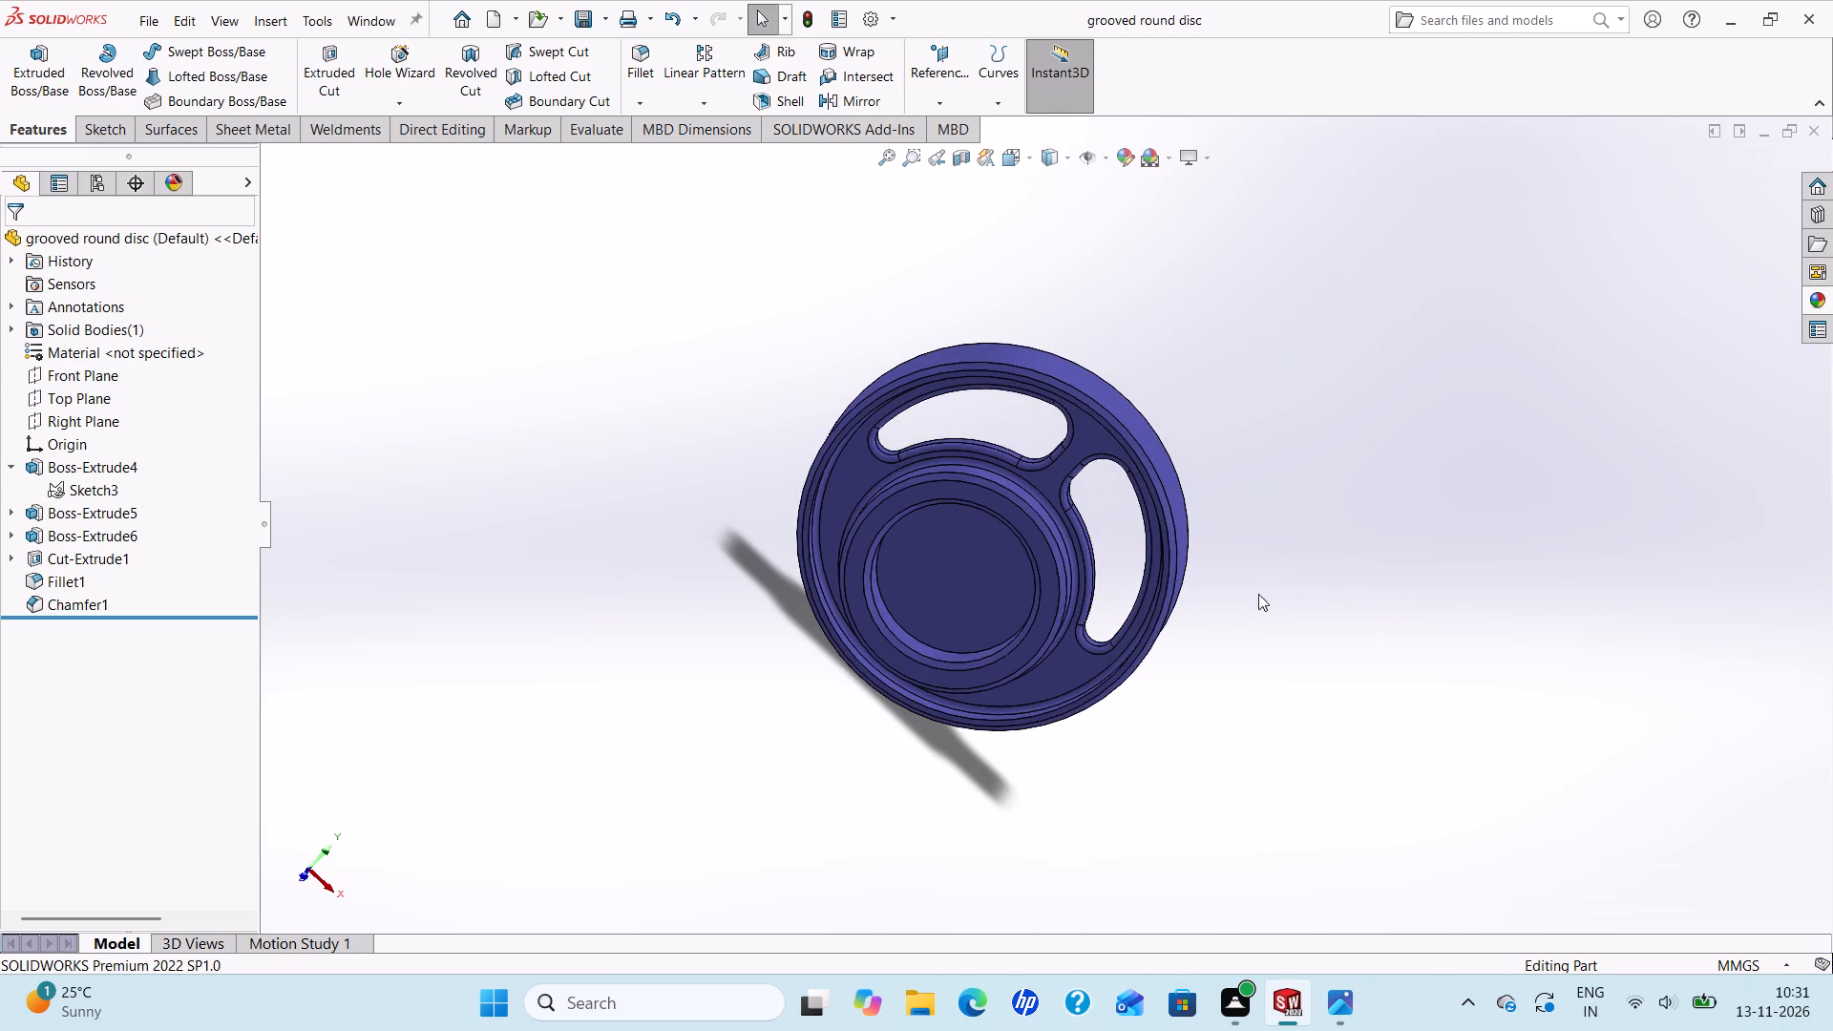
scroll(1123, 652, down, 1)
scroll(1088, 645, up, 3)
middle_drag(1055, 658, 1119, 452)
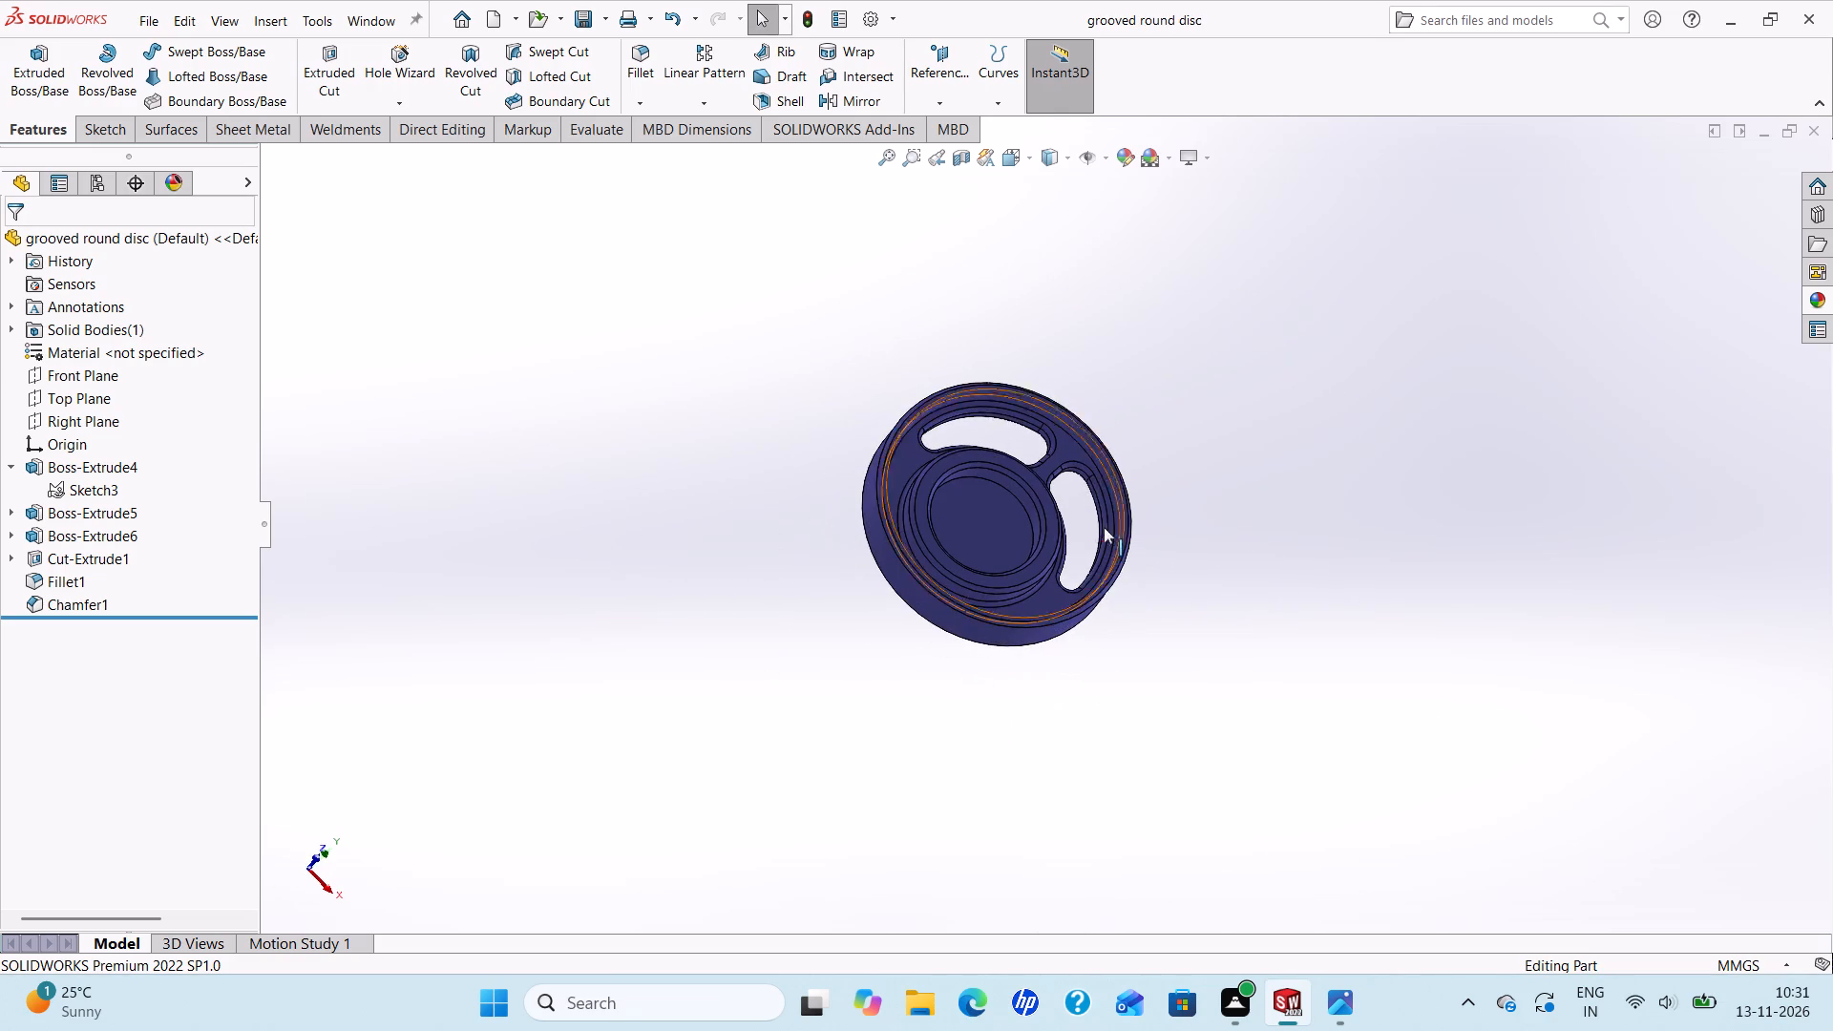
scroll(1084, 591, down, 2)
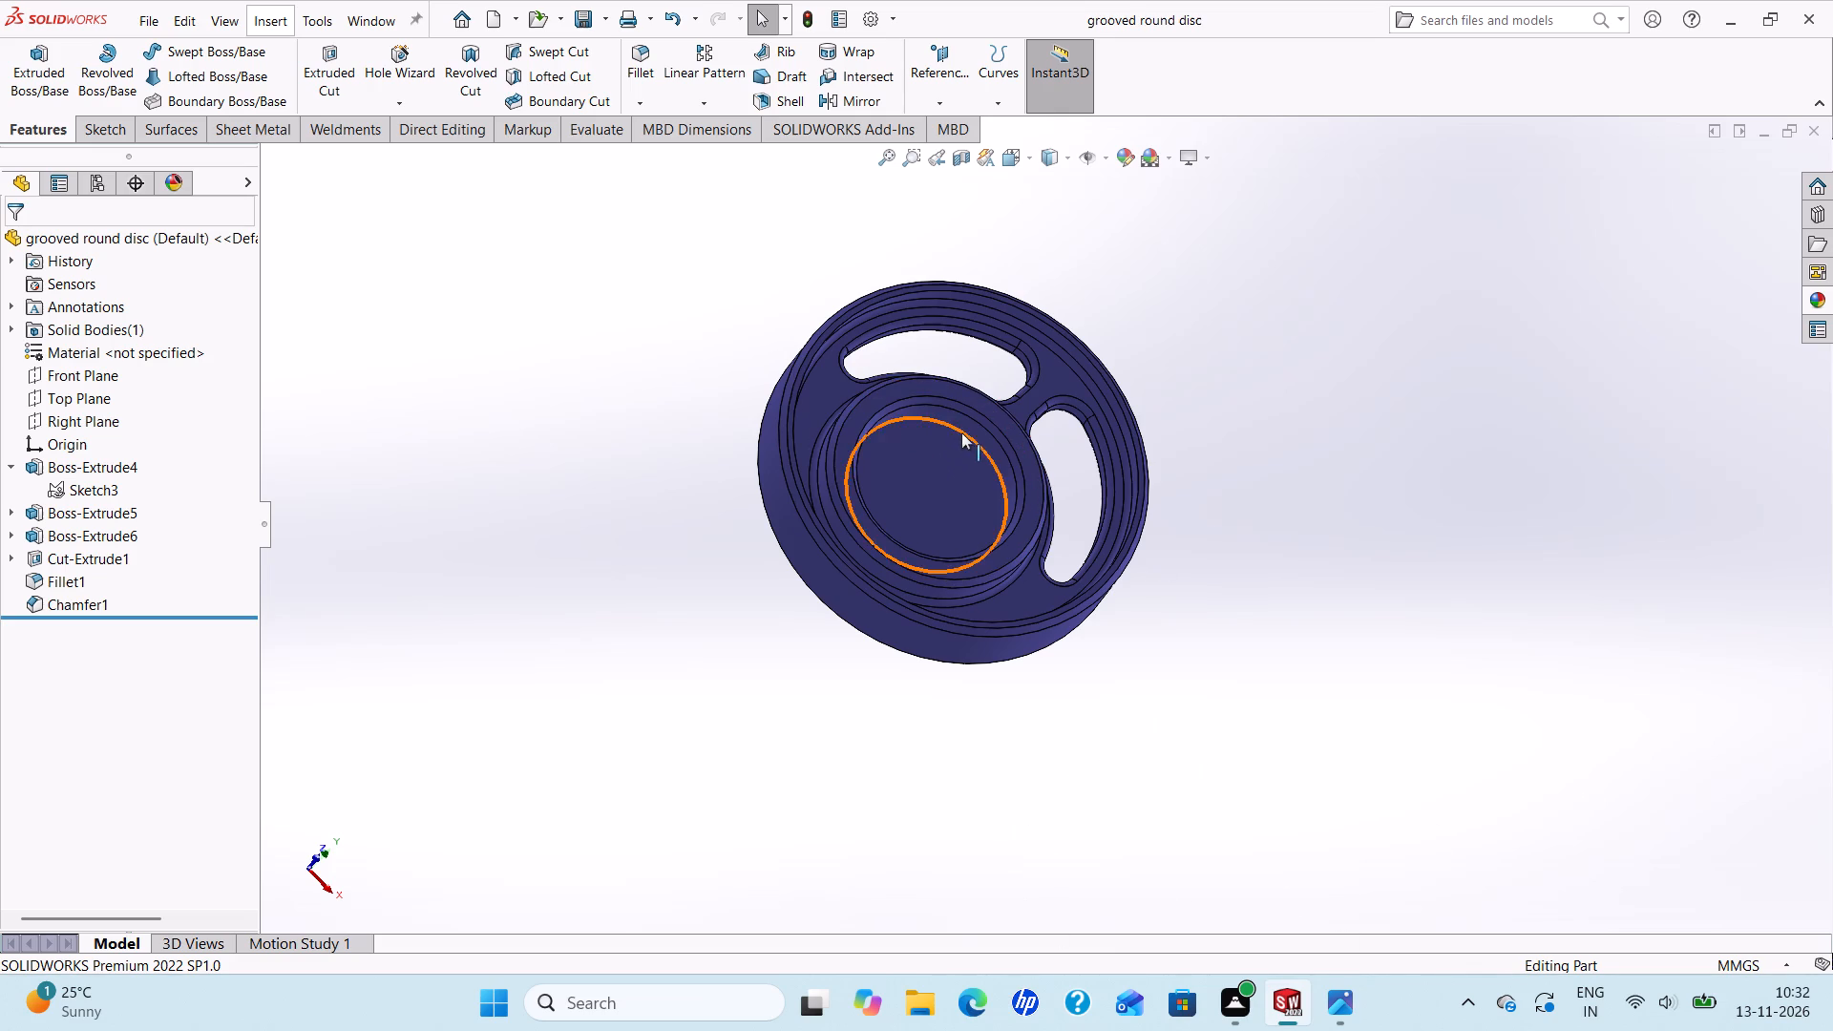
Review the disc nearly edge-on and from the hub side, looking closely at the bore and slot edges.
scroll(948, 481, down, 1)
scroll(948, 481, up, 2)
middle_drag(965, 474, 965, 473)
scroll(965, 474, up, 1)
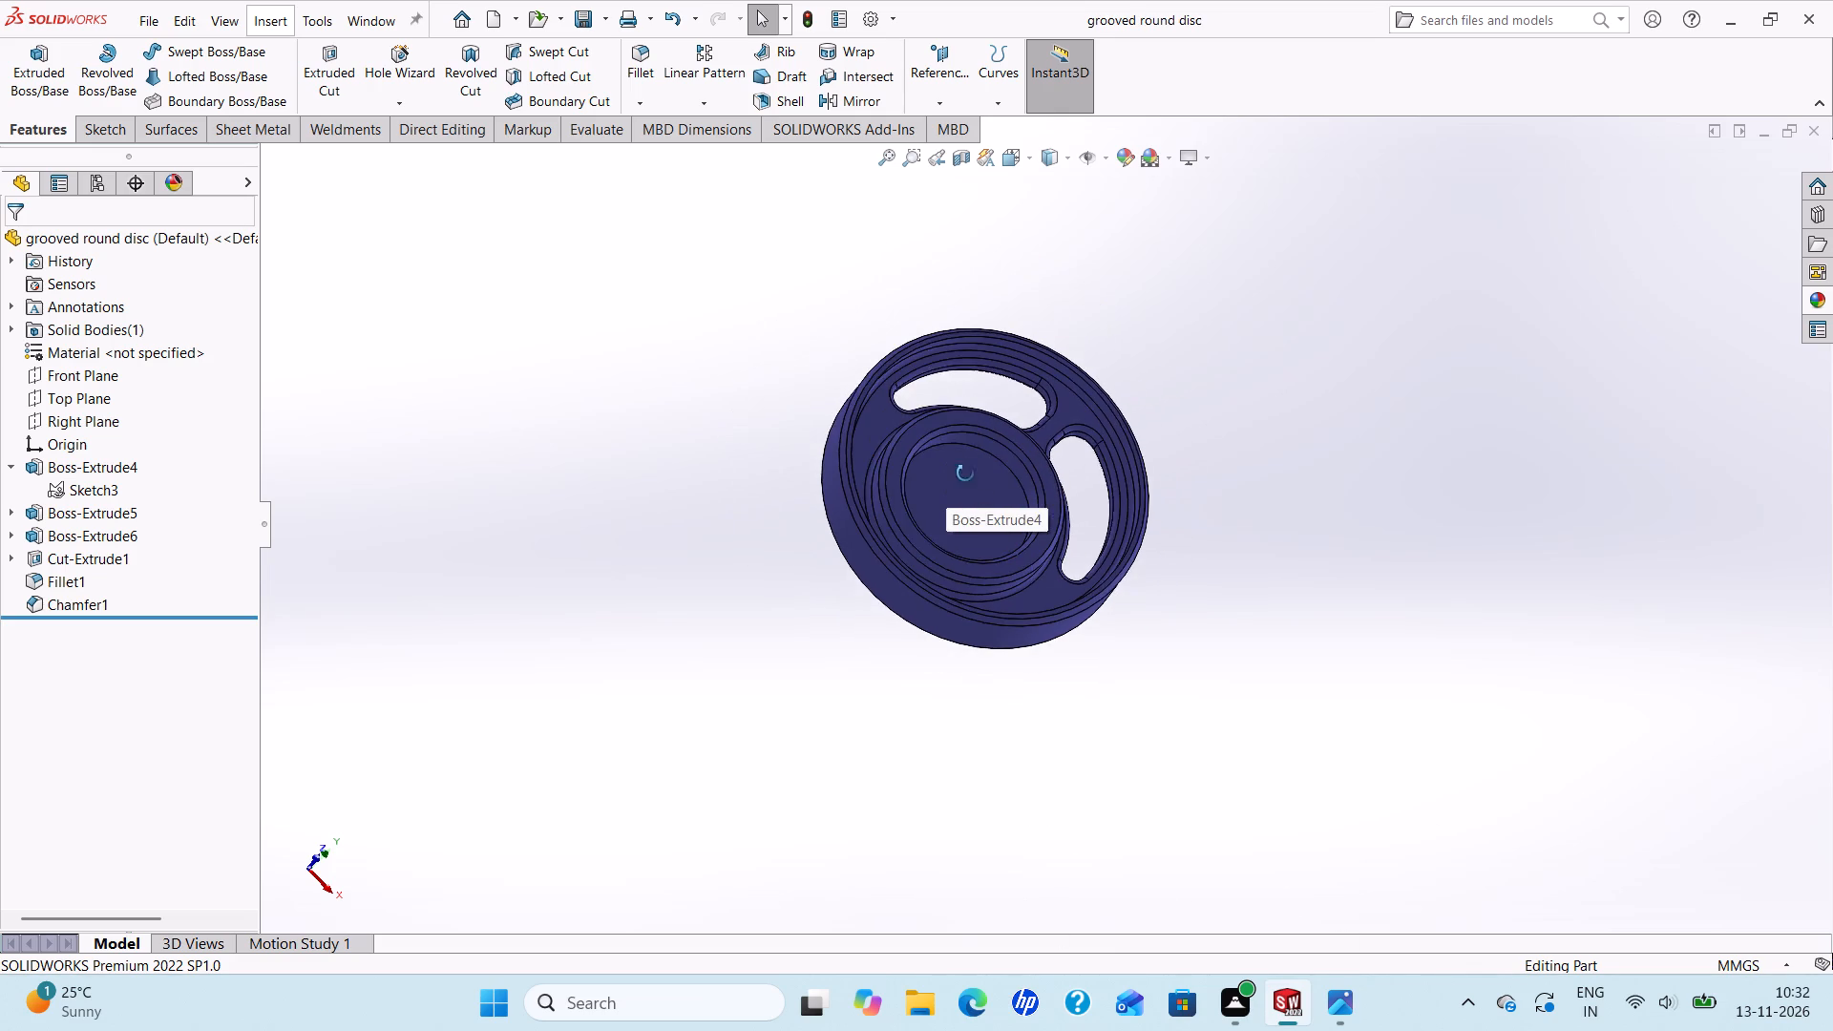
middle_drag(965, 473, 712, 484)
scroll(858, 475, down, 2)
scroll(1186, 512, up, 2)
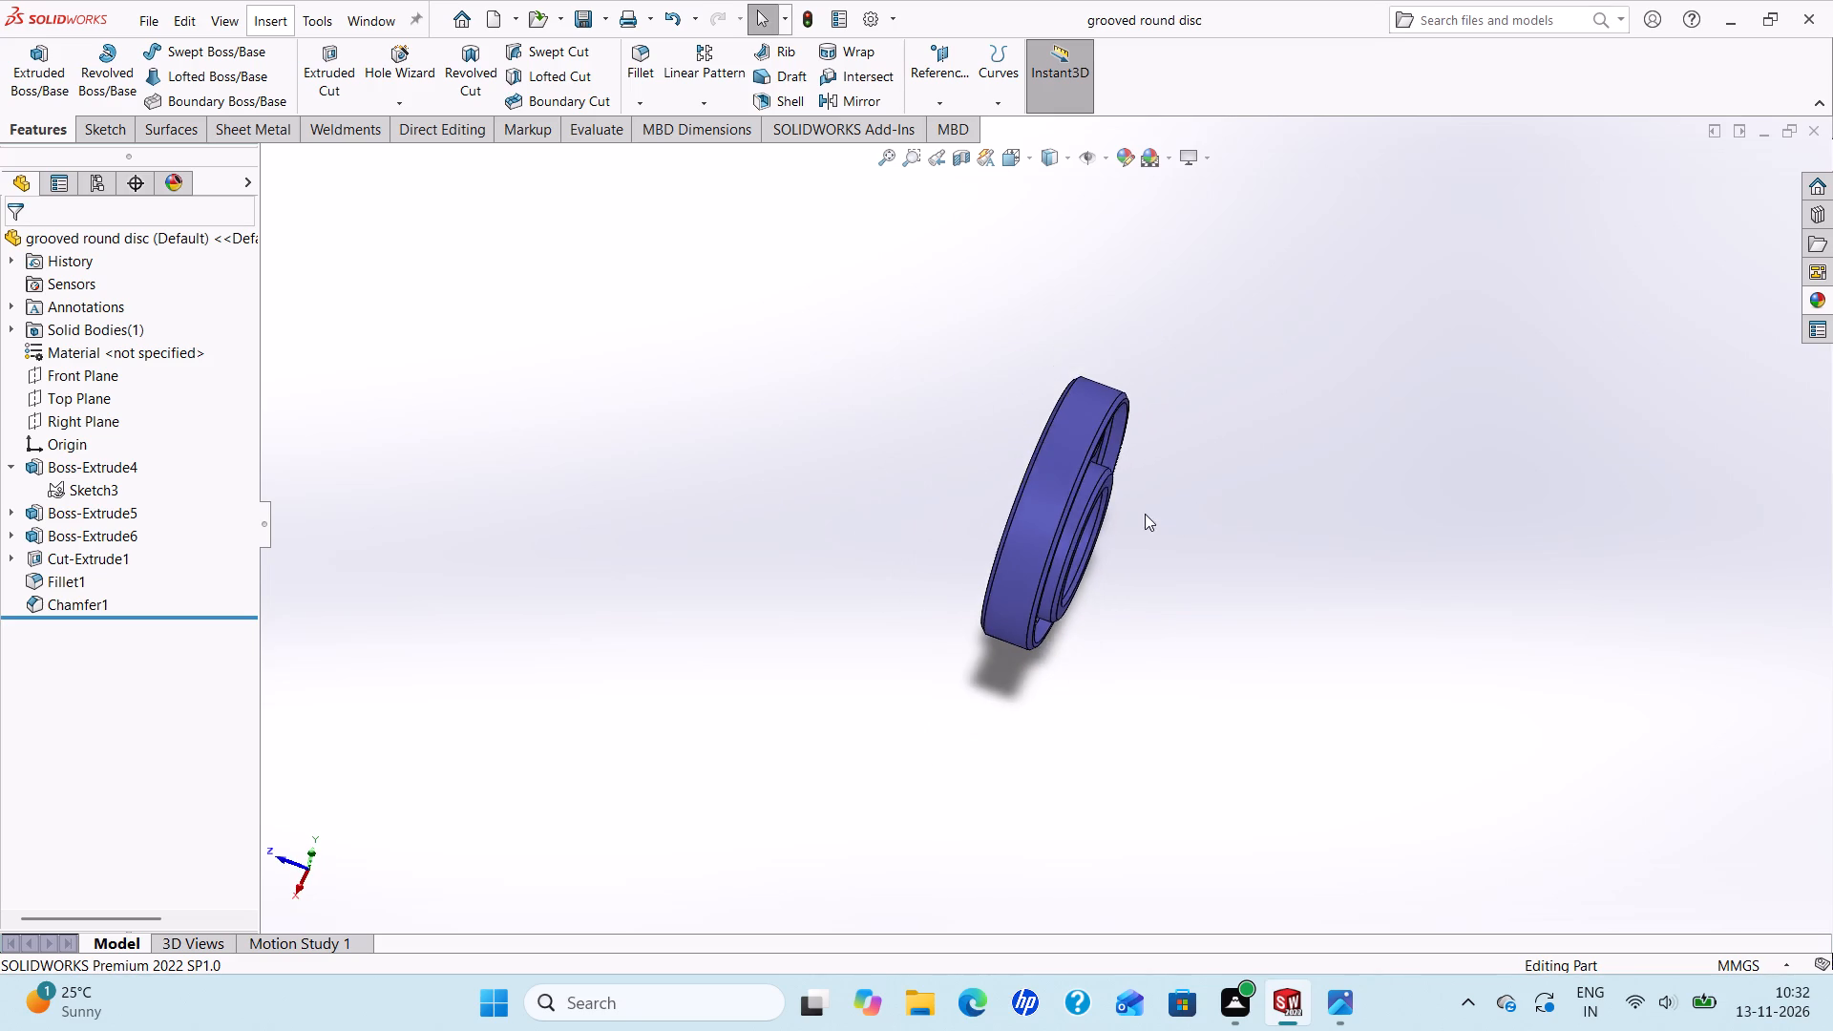
scroll(1144, 517, down, 1)
middle_drag(1138, 518, 987, 556)
scroll(987, 556, up, 1)
scroll(1065, 504, down, 2)
scroll(1044, 500, up, 1)
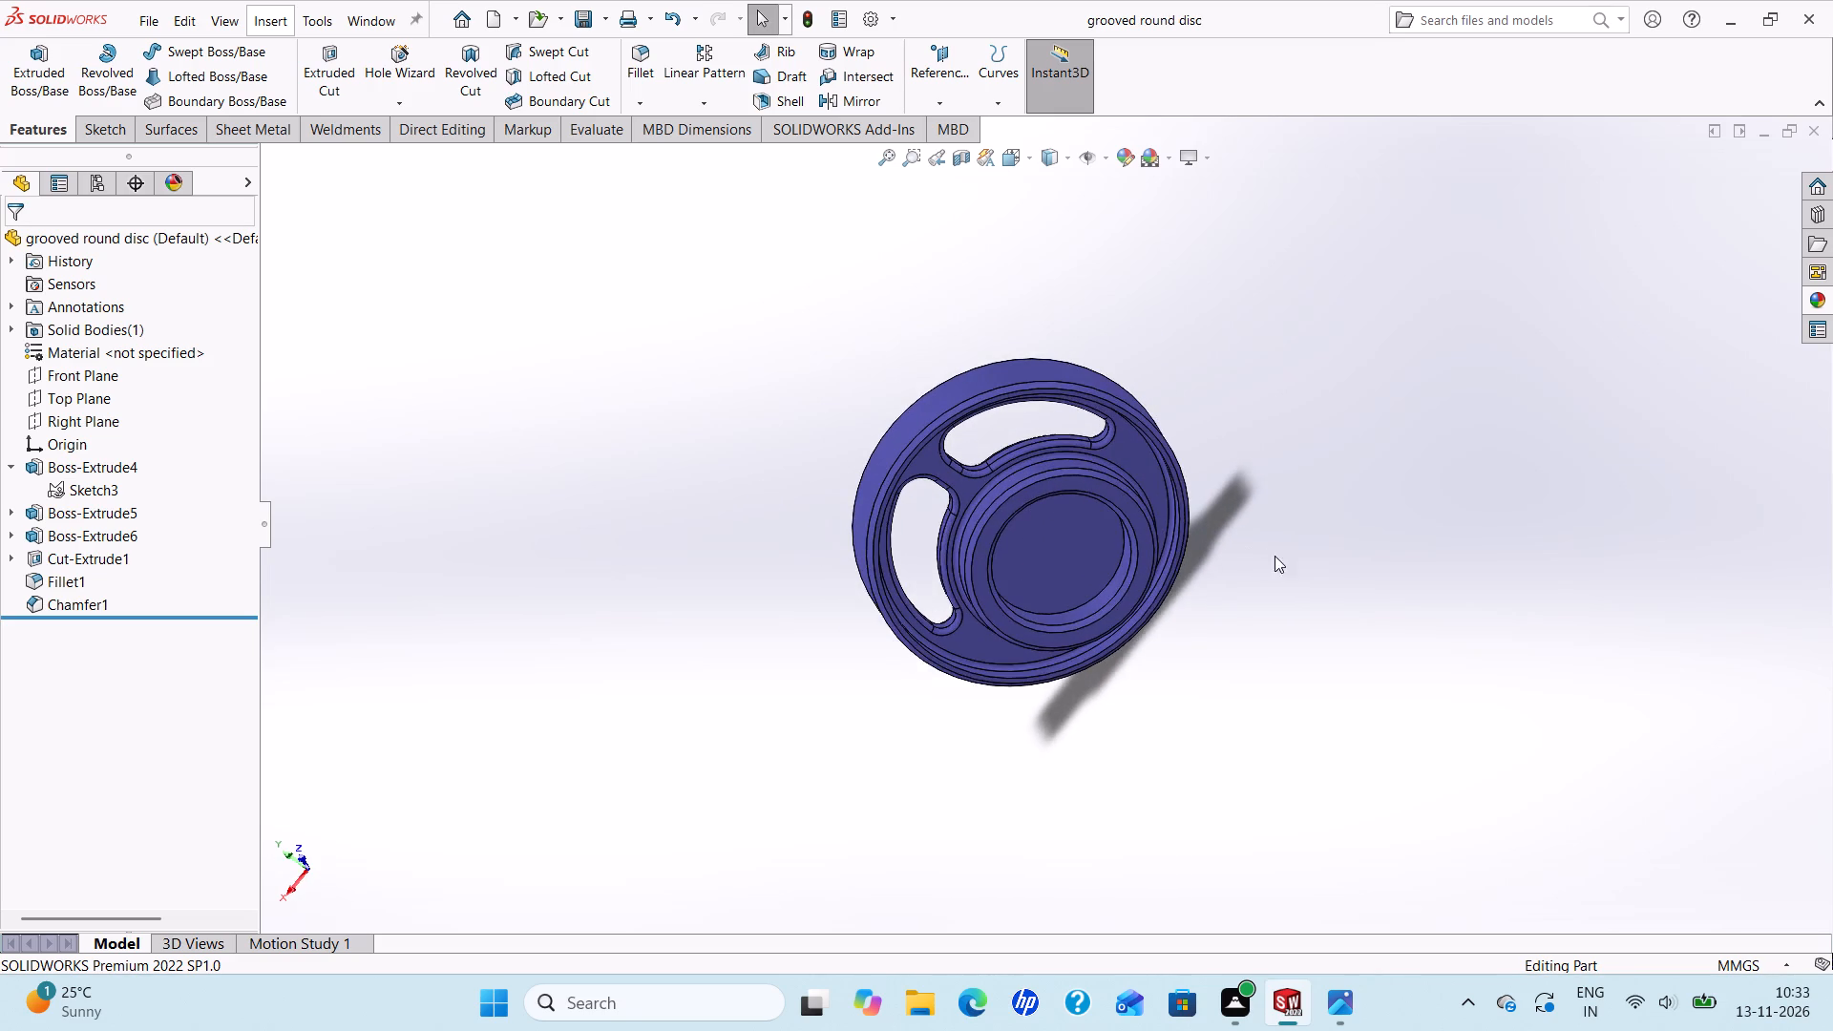
scroll(1266, 561, down, 1)
scroll(1194, 558, up, 2)
scroll(1098, 545, down, 2)
scroll(1085, 545, up, 2)
scroll(1063, 539, down, 3)
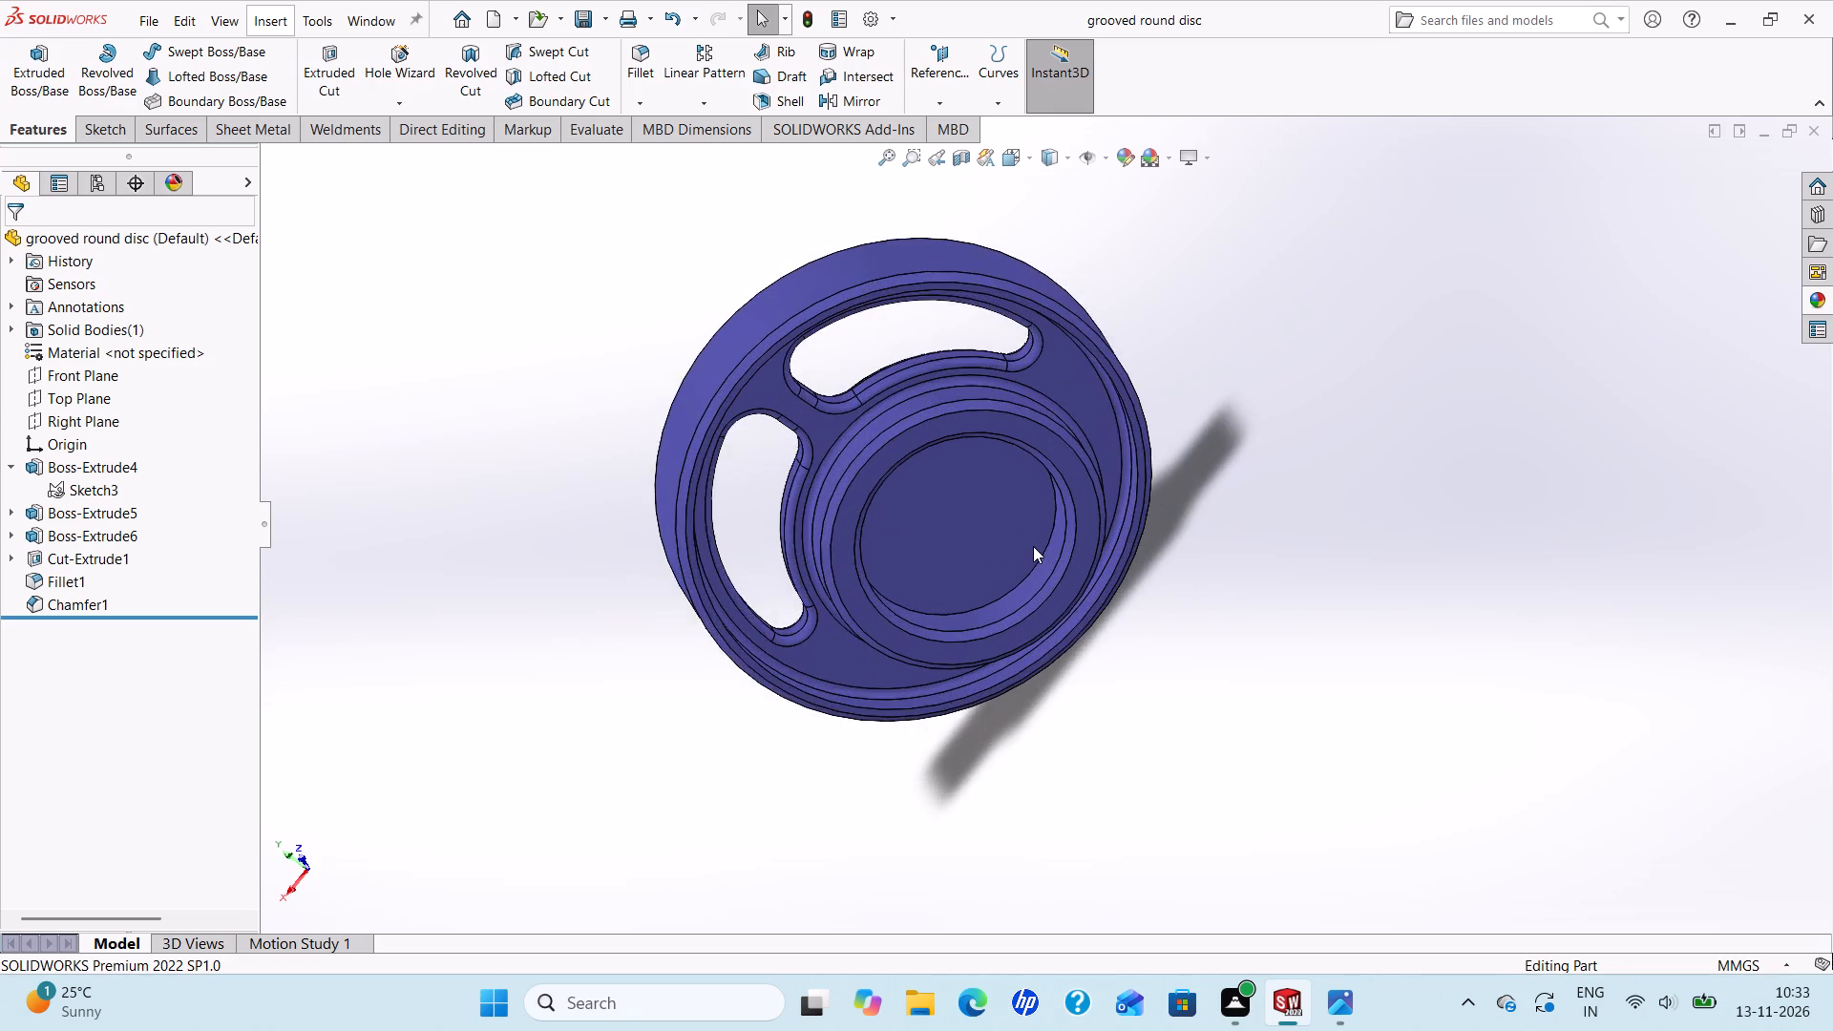
scroll(1033, 546, up, 2)
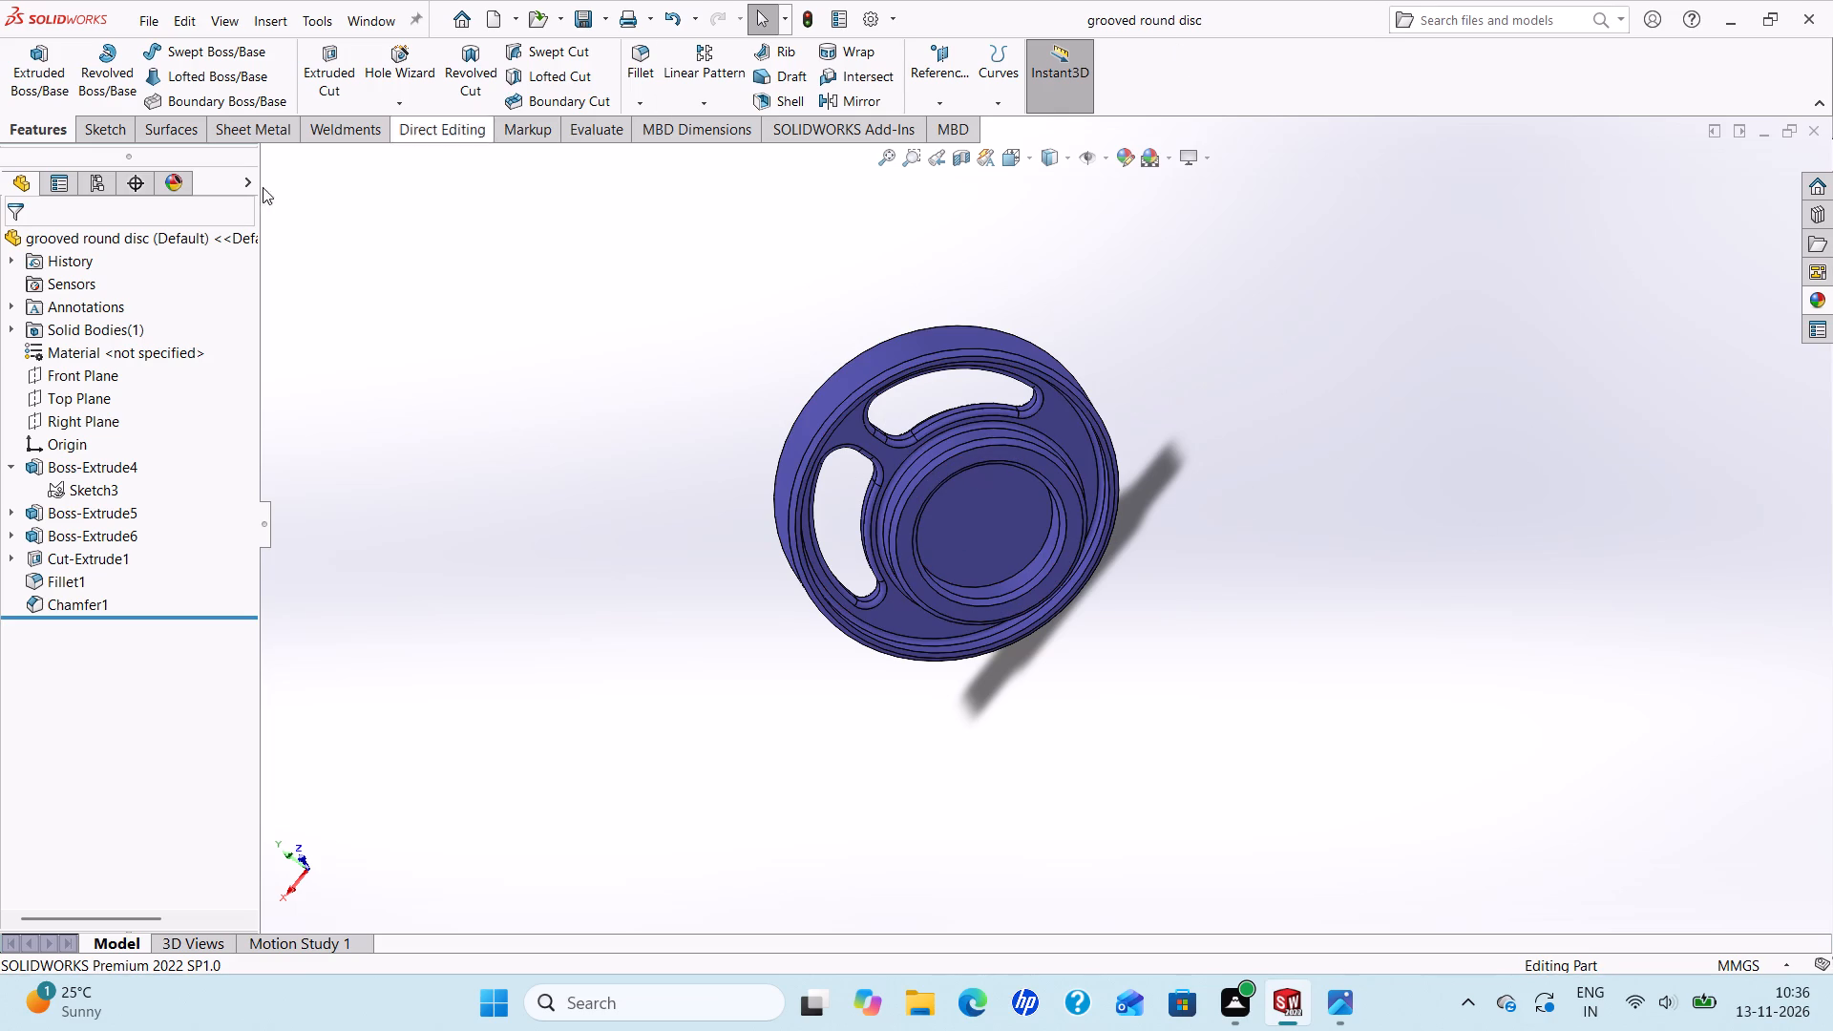
Save the grooved round disc part again under its existing name.
scroll(1040, 416, down, 2)
scroll(1028, 414, up, 3)
scroll(1053, 456, down, 2)
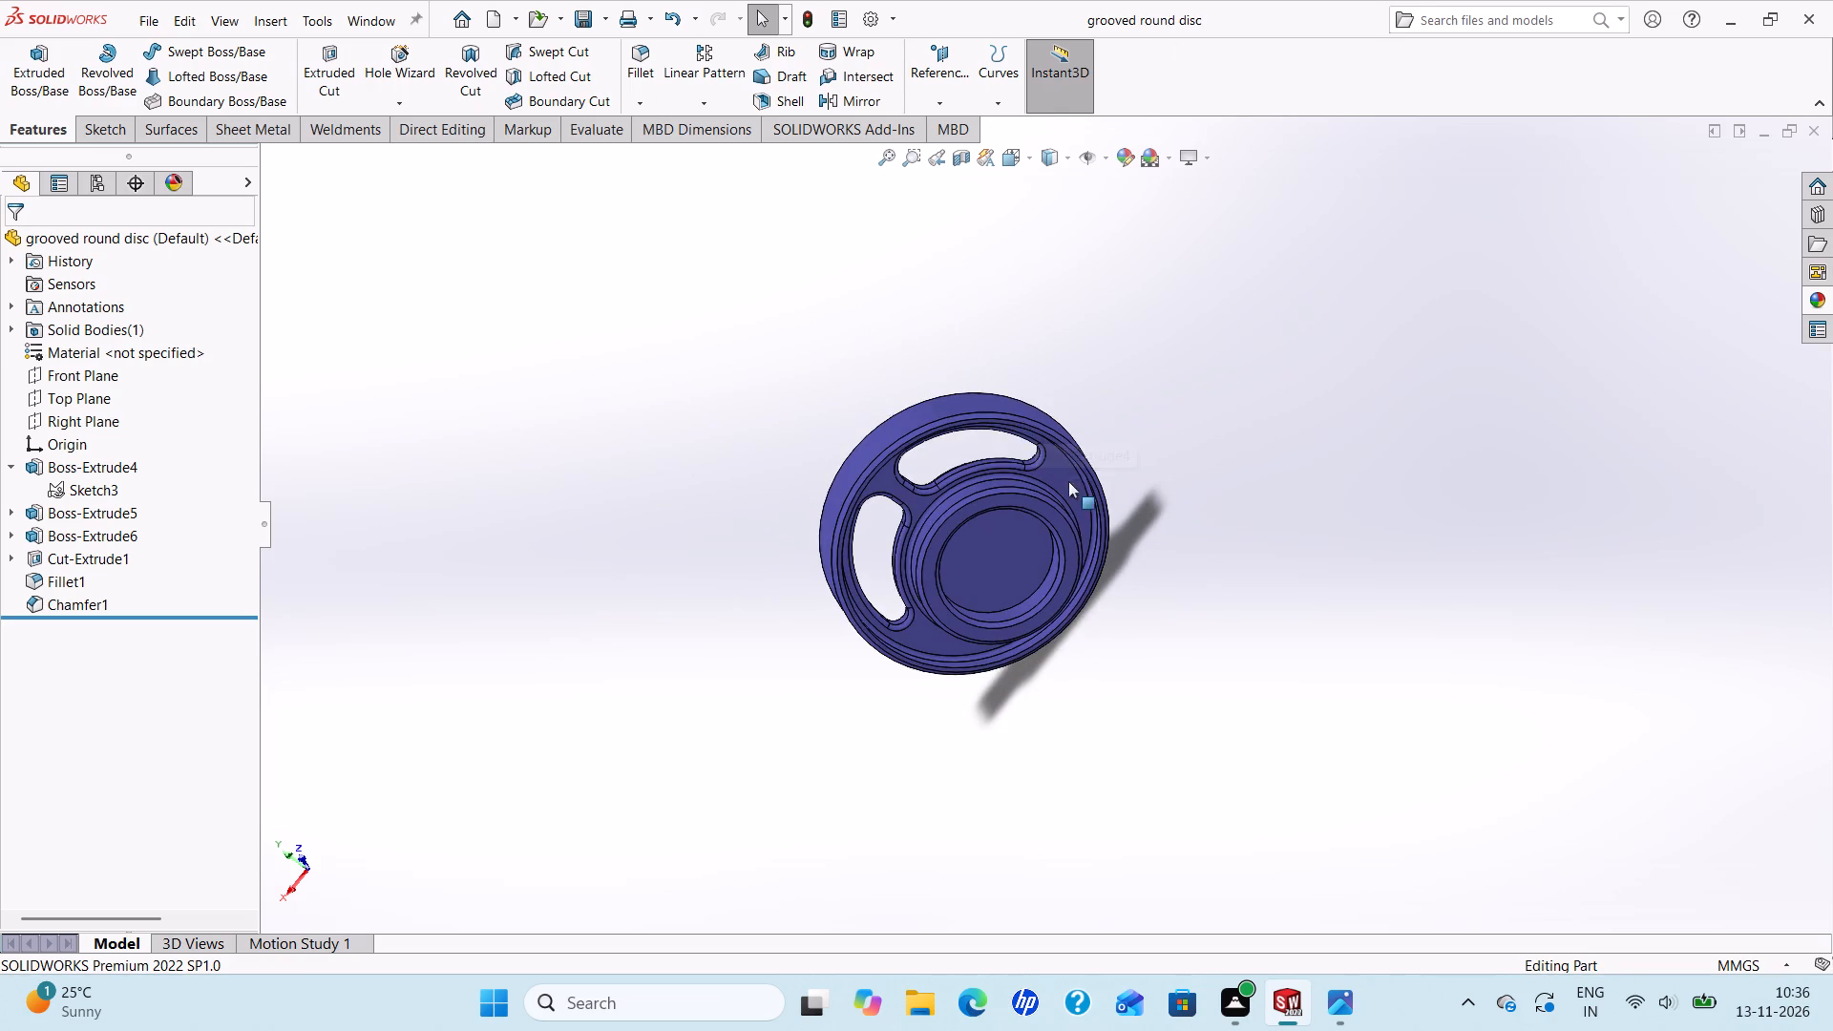
scroll(1068, 481, up, 2)
scroll(1189, 533, down, 2)
scroll(1122, 530, up, 2)
scroll(1117, 529, down, 1)
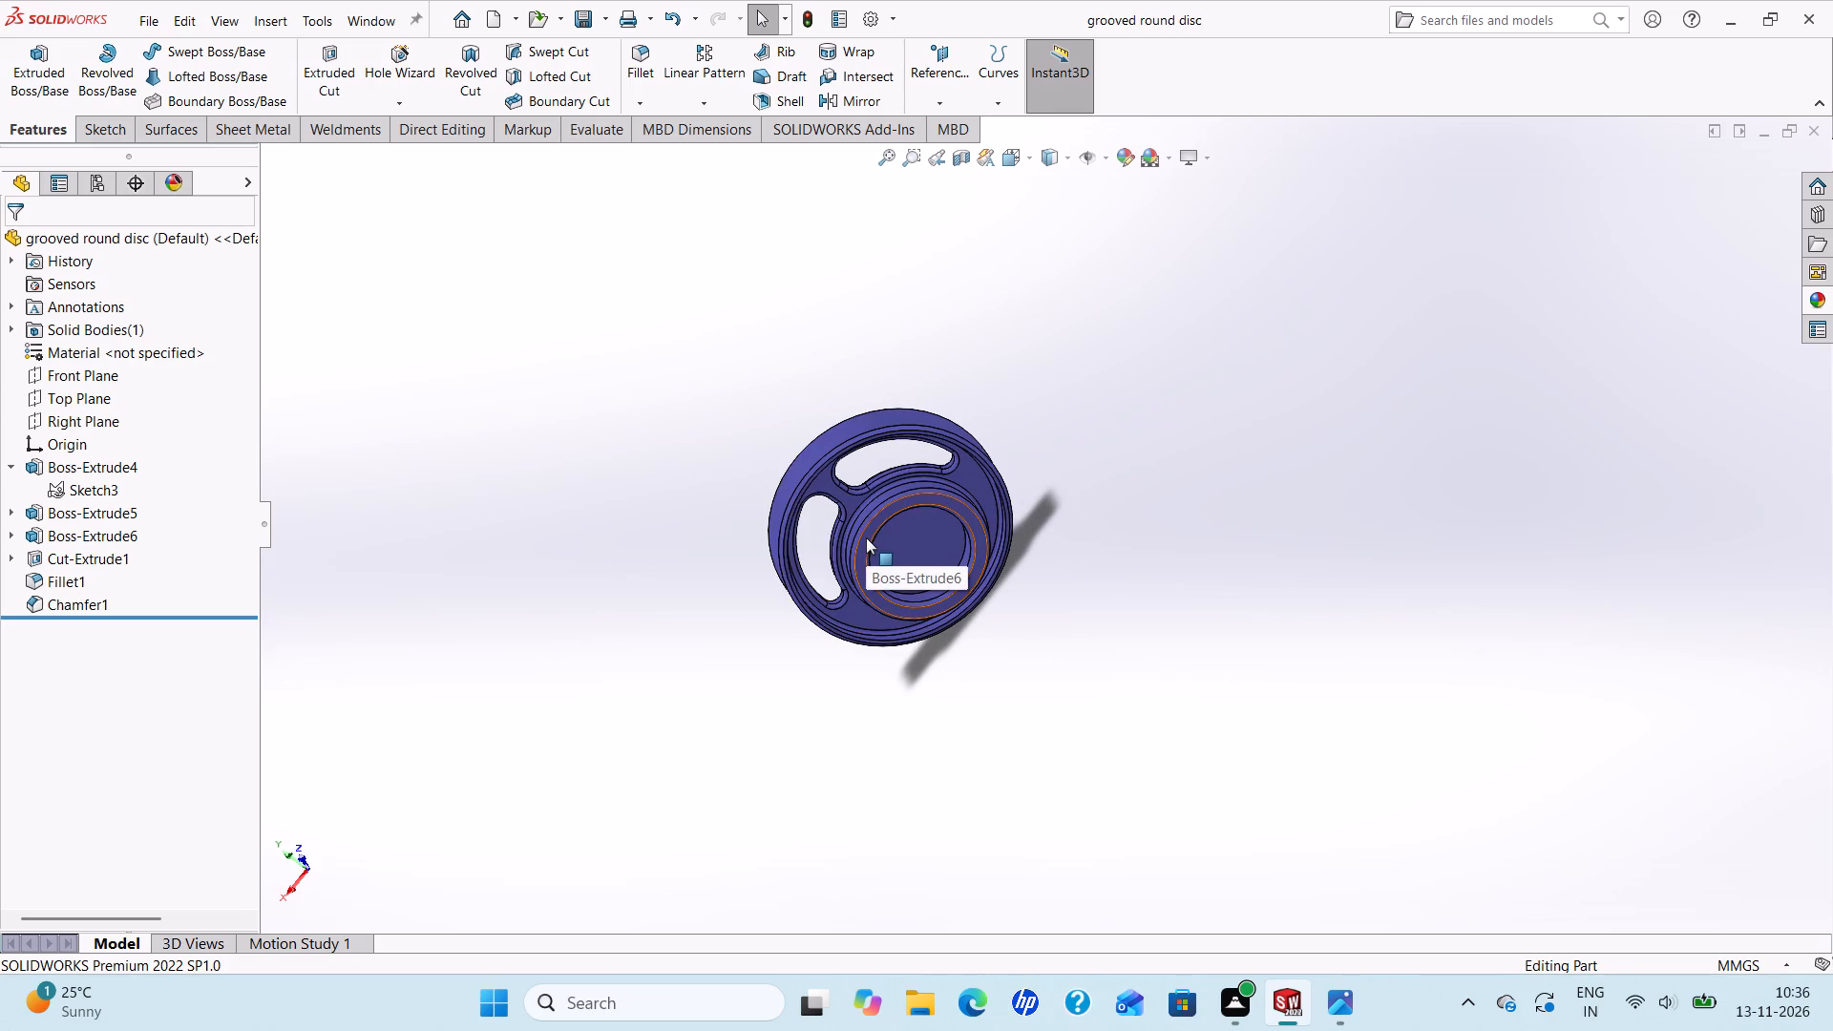
key(ctrl+s)
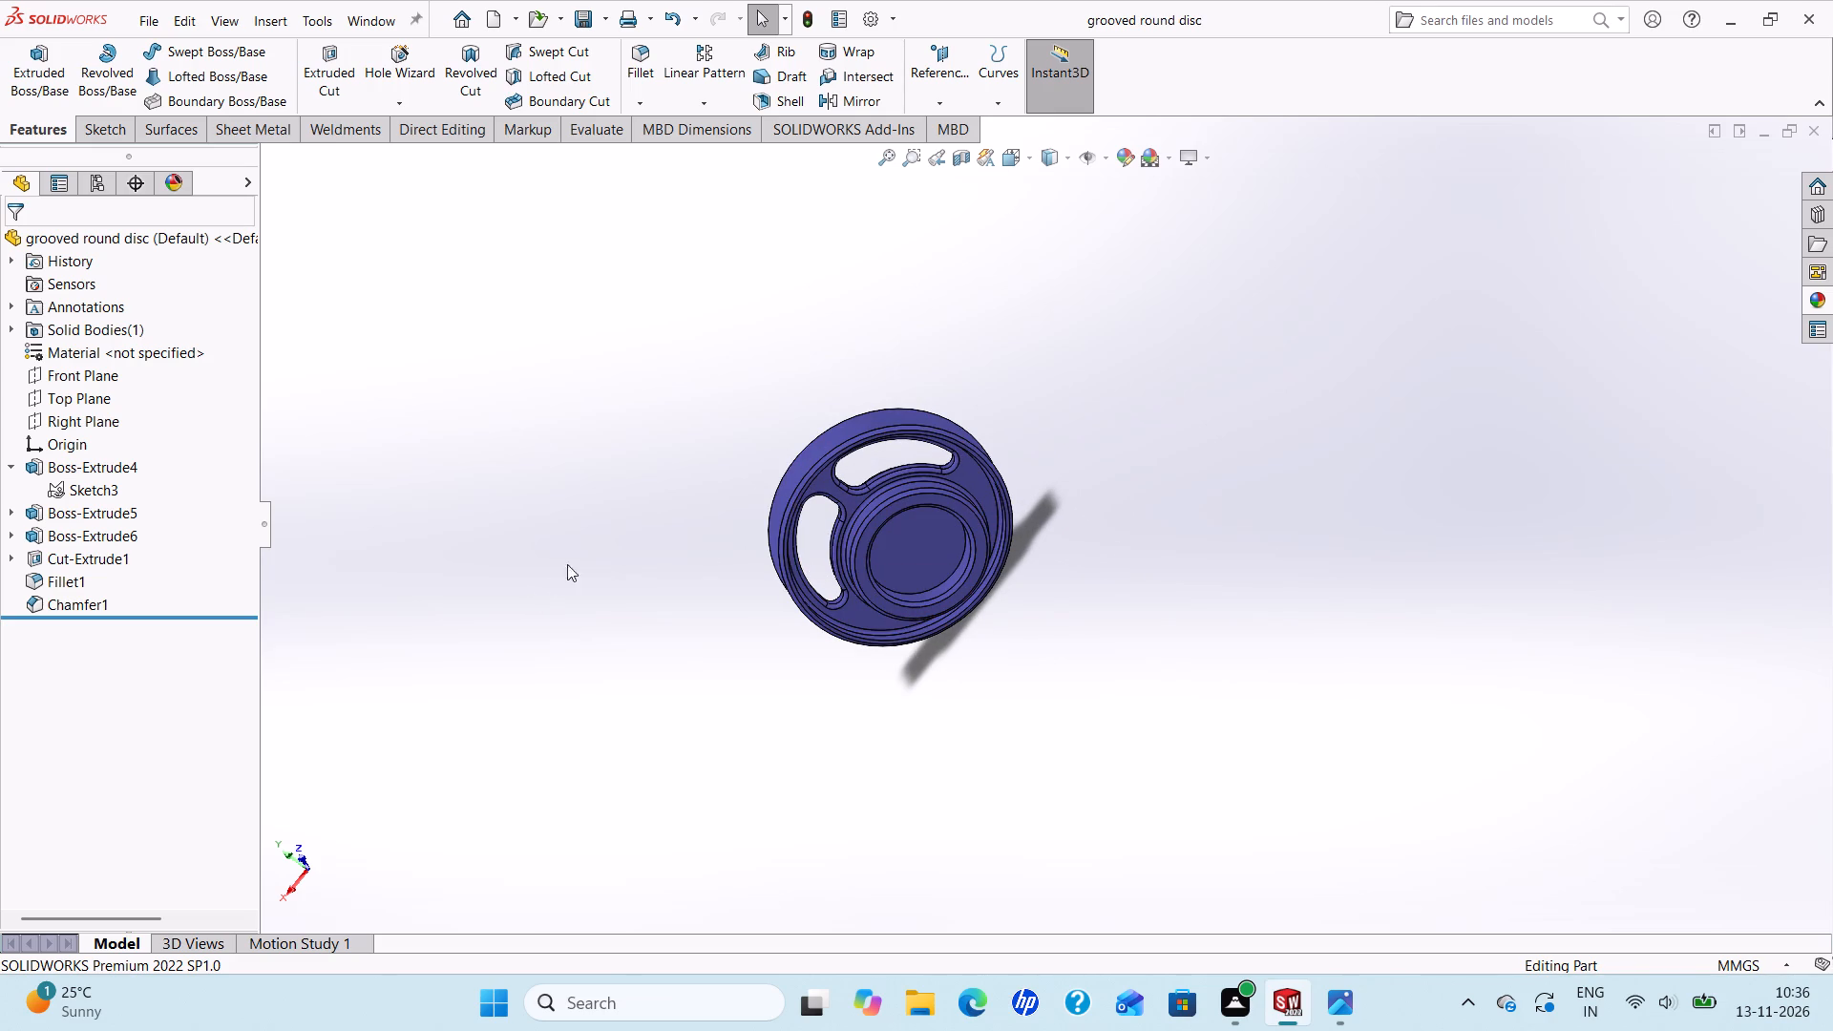